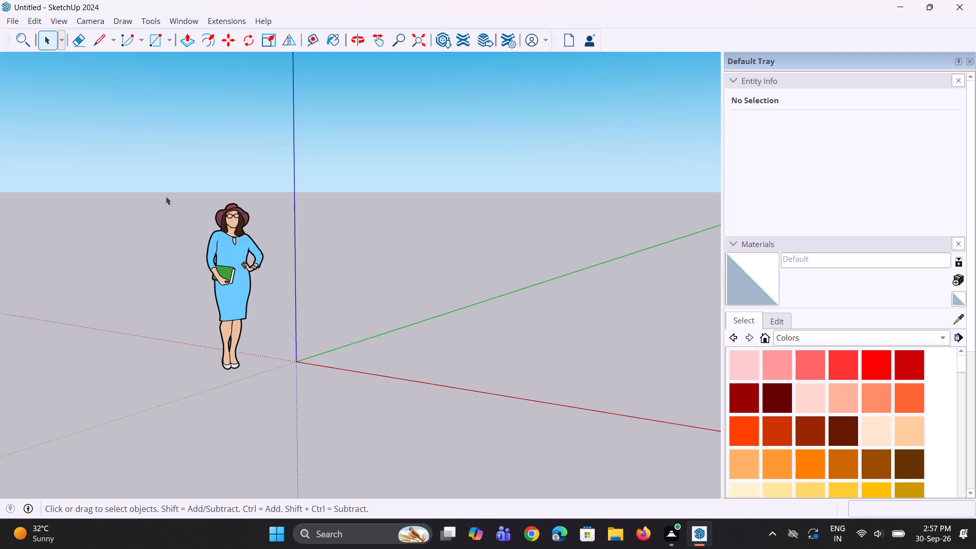
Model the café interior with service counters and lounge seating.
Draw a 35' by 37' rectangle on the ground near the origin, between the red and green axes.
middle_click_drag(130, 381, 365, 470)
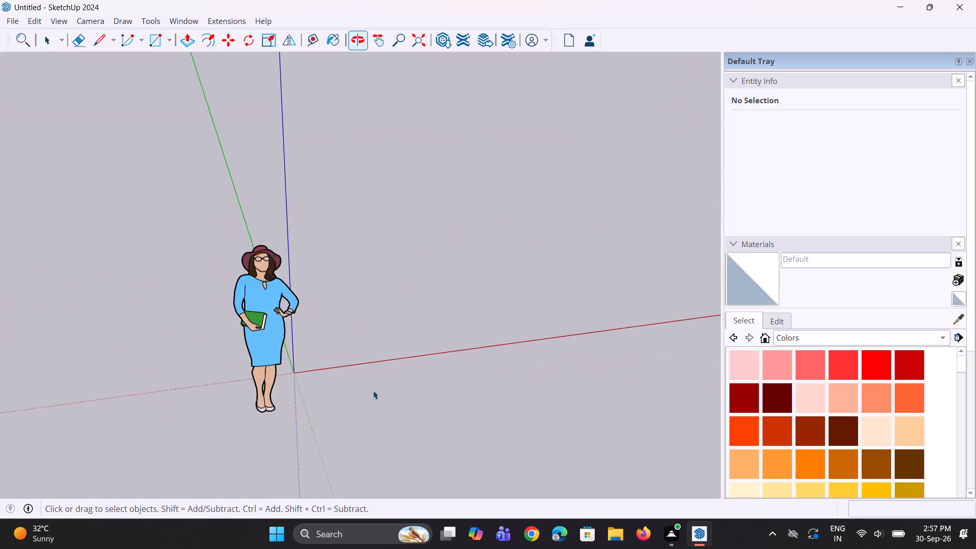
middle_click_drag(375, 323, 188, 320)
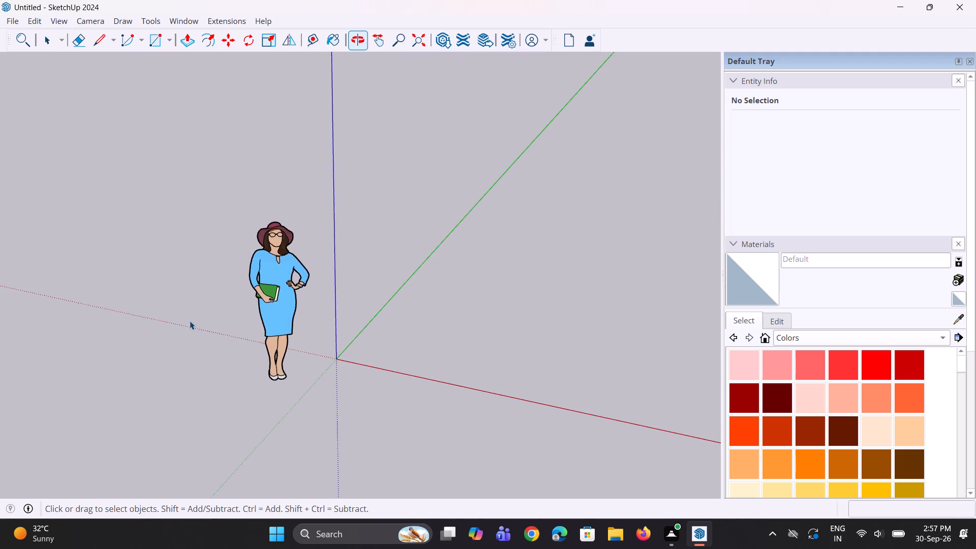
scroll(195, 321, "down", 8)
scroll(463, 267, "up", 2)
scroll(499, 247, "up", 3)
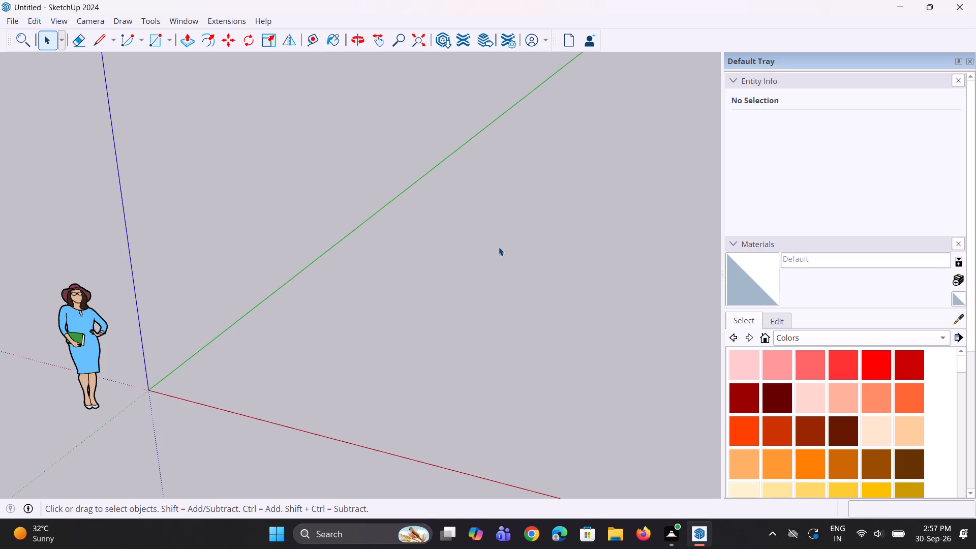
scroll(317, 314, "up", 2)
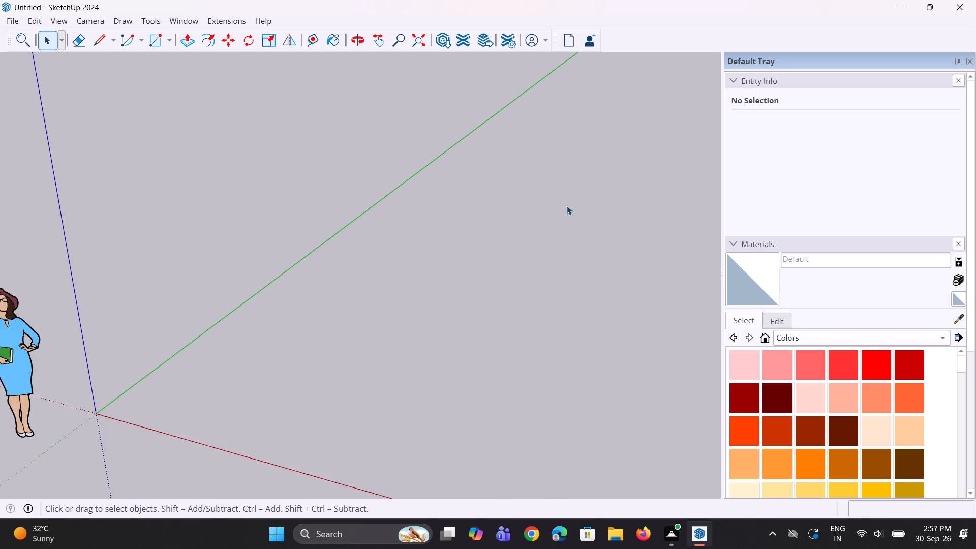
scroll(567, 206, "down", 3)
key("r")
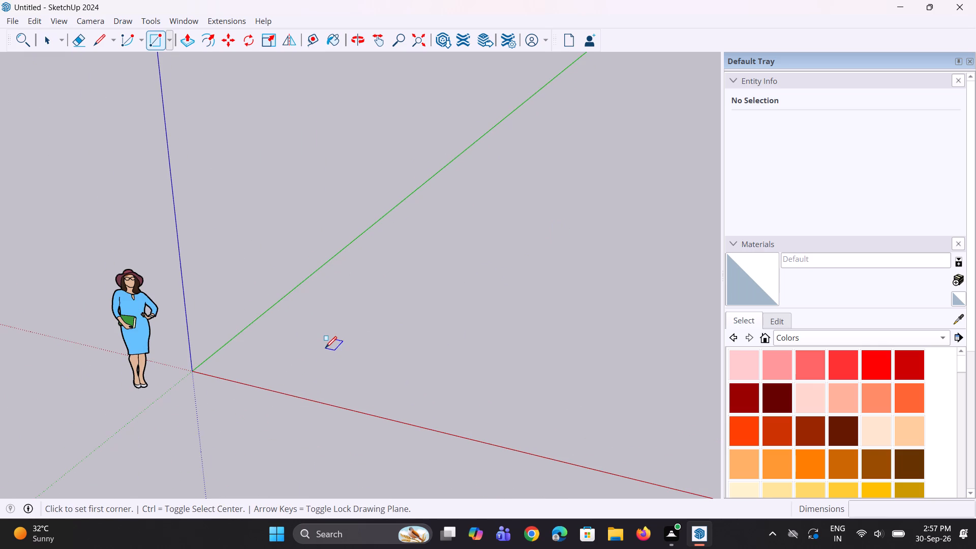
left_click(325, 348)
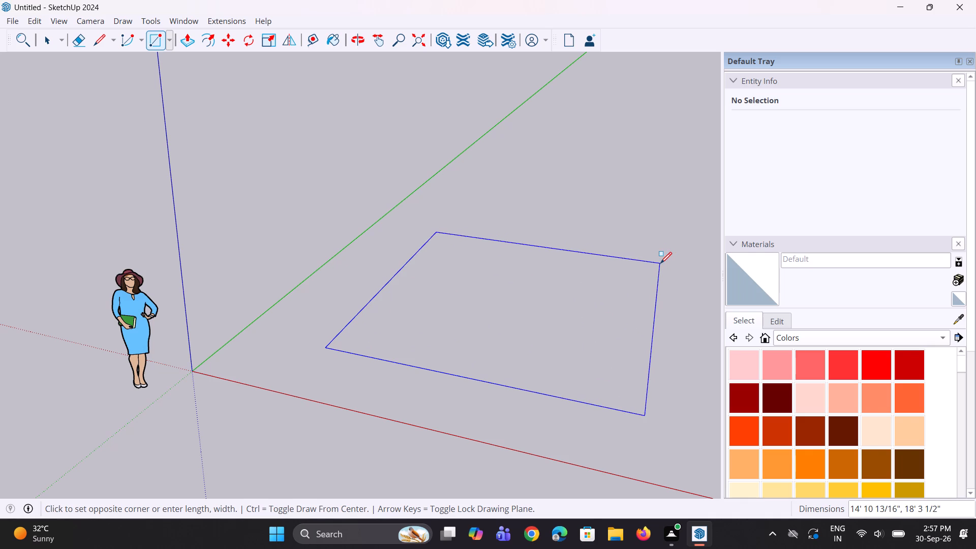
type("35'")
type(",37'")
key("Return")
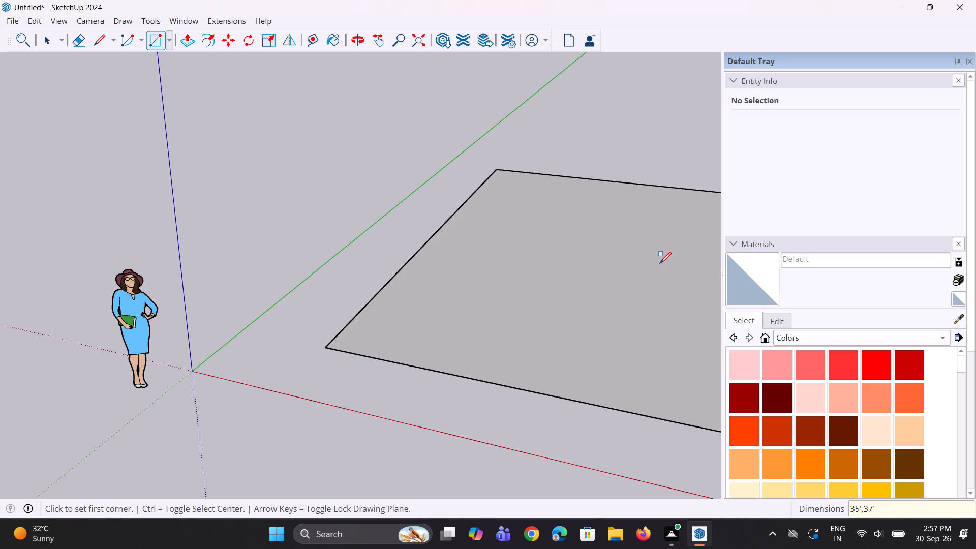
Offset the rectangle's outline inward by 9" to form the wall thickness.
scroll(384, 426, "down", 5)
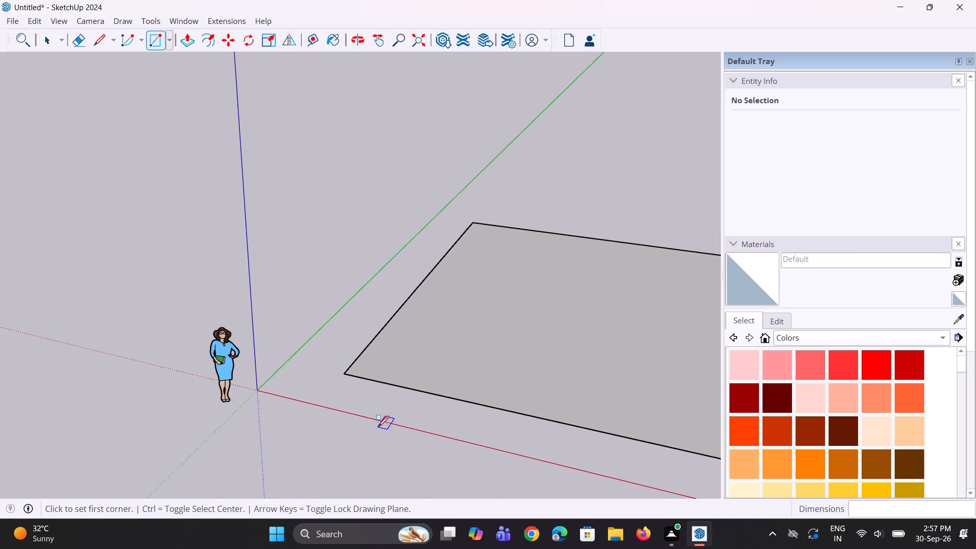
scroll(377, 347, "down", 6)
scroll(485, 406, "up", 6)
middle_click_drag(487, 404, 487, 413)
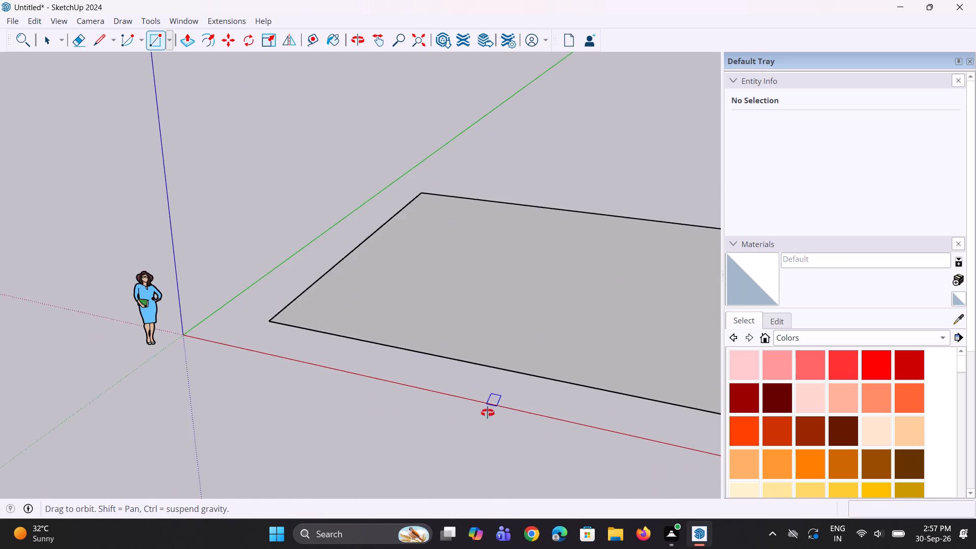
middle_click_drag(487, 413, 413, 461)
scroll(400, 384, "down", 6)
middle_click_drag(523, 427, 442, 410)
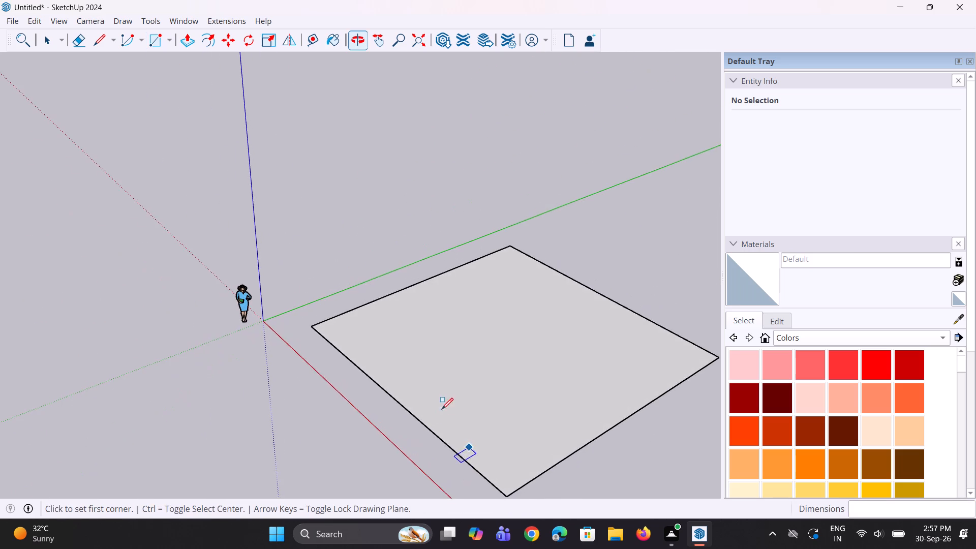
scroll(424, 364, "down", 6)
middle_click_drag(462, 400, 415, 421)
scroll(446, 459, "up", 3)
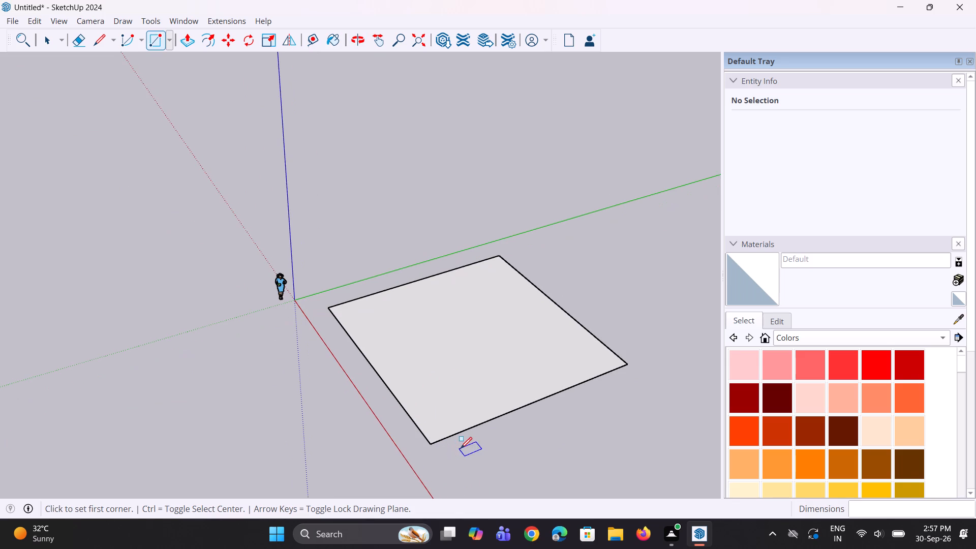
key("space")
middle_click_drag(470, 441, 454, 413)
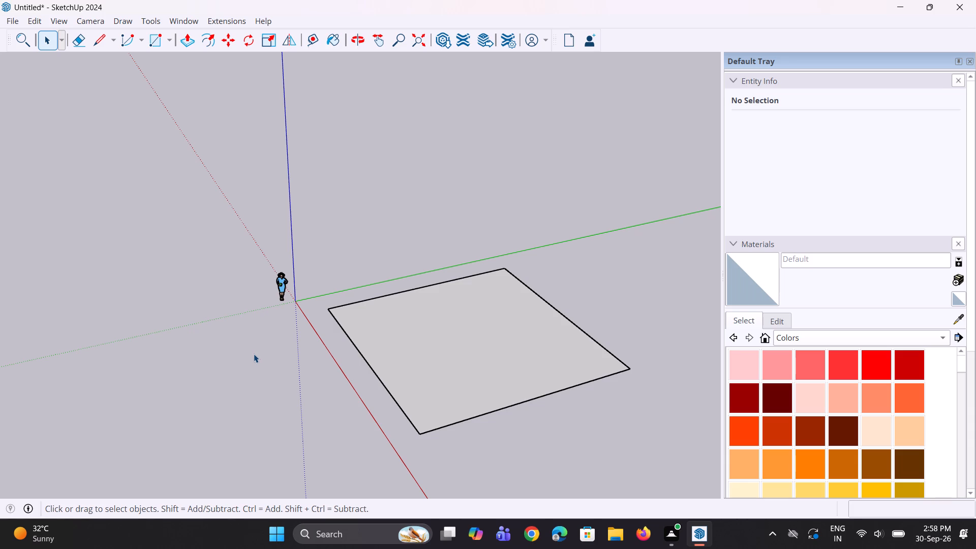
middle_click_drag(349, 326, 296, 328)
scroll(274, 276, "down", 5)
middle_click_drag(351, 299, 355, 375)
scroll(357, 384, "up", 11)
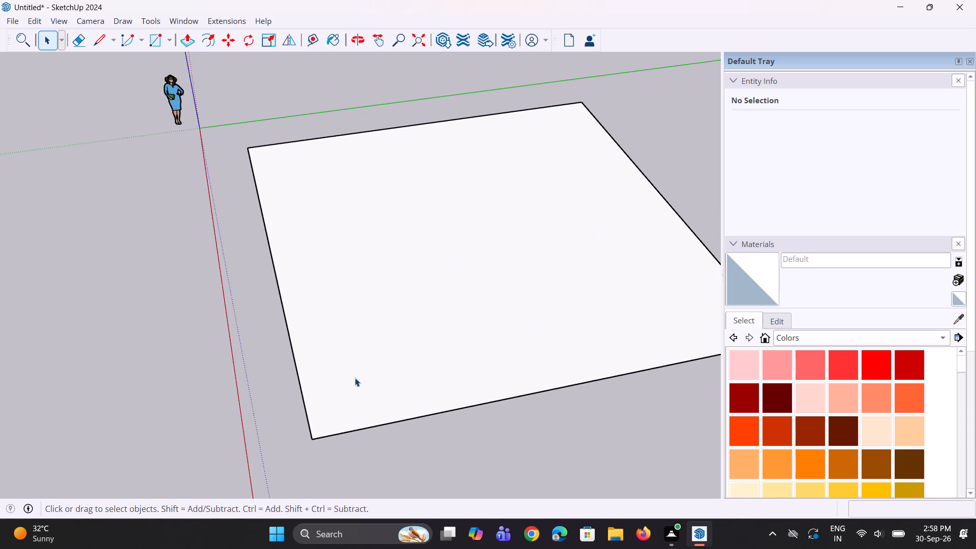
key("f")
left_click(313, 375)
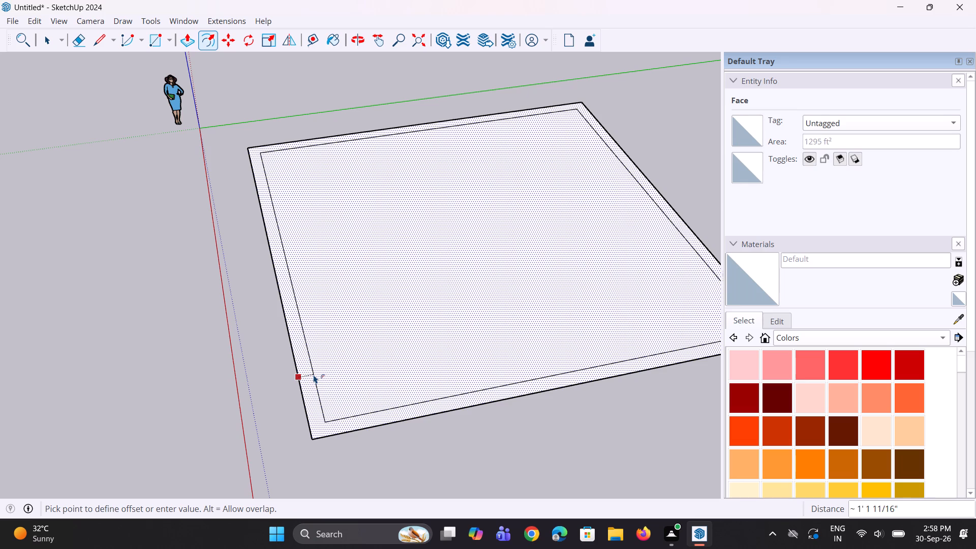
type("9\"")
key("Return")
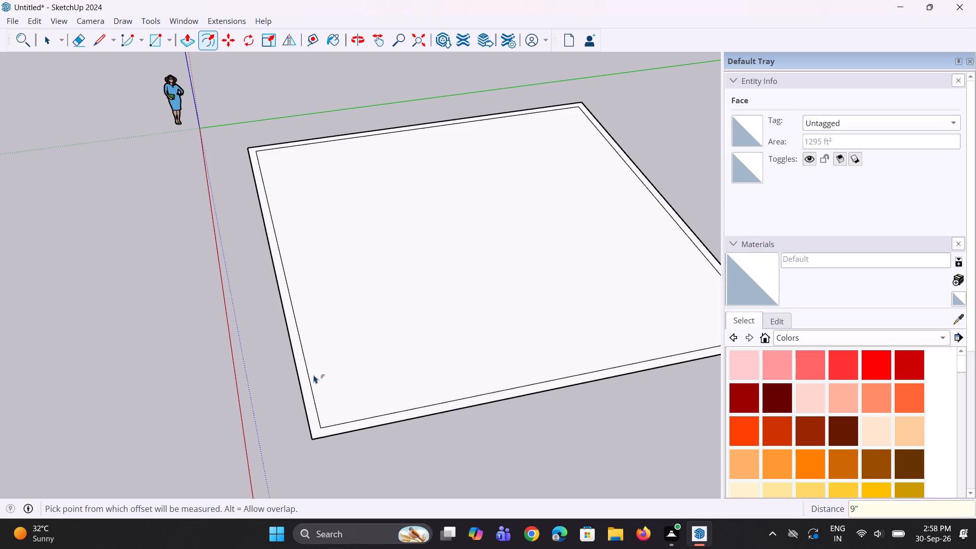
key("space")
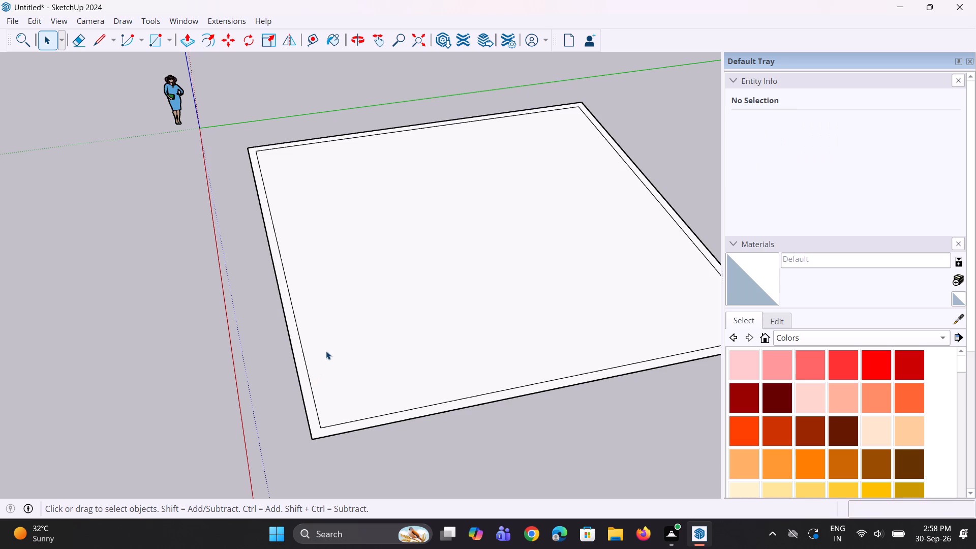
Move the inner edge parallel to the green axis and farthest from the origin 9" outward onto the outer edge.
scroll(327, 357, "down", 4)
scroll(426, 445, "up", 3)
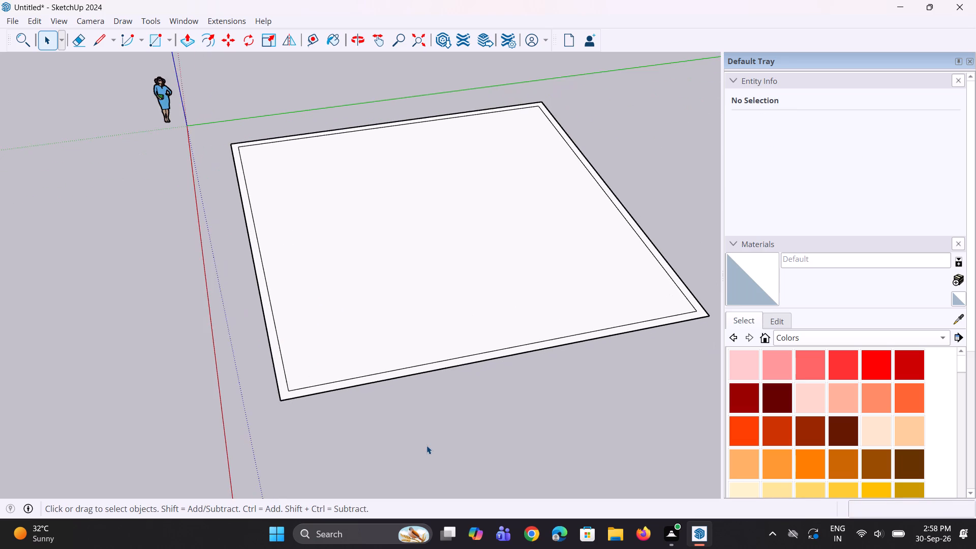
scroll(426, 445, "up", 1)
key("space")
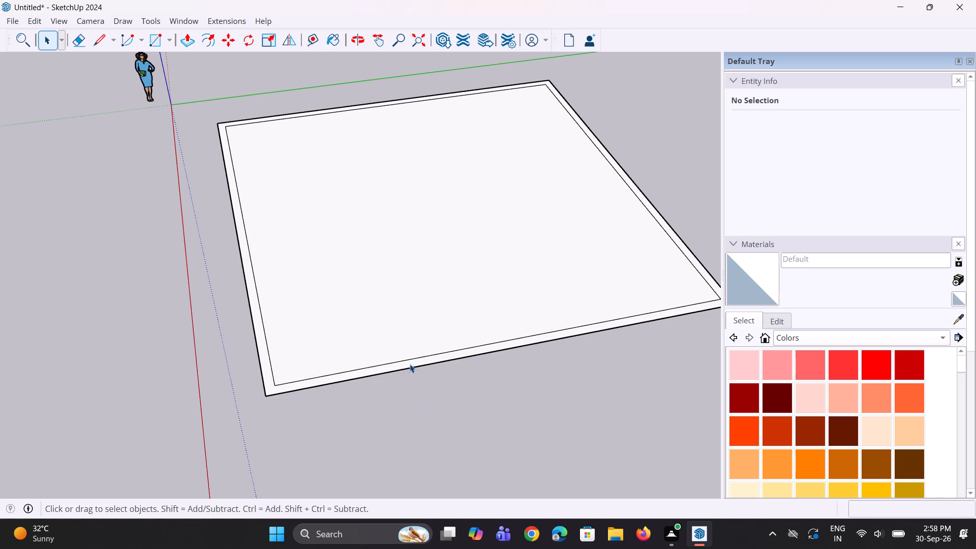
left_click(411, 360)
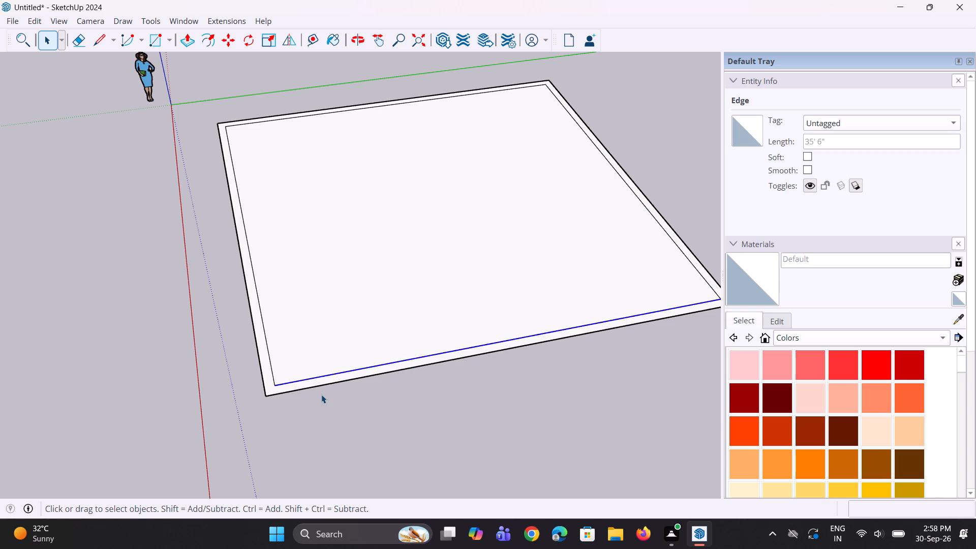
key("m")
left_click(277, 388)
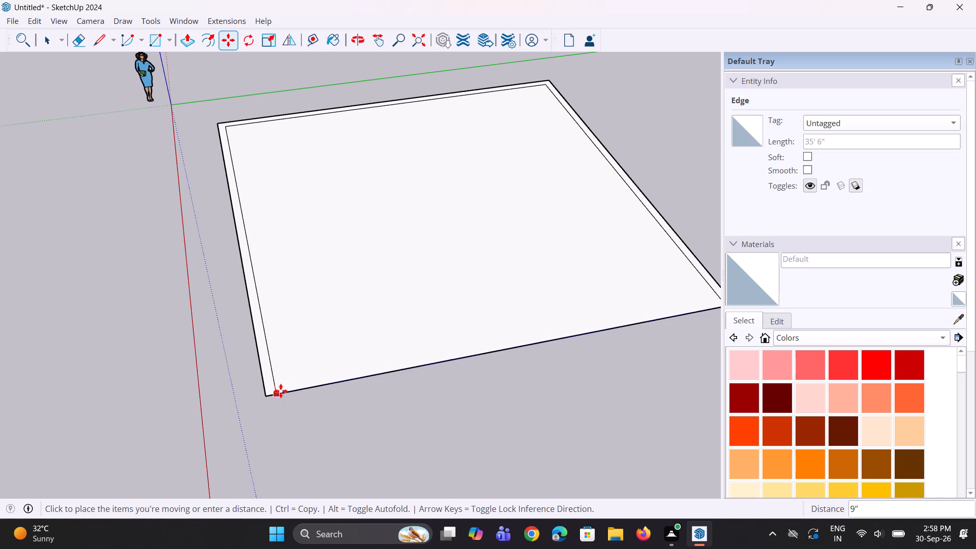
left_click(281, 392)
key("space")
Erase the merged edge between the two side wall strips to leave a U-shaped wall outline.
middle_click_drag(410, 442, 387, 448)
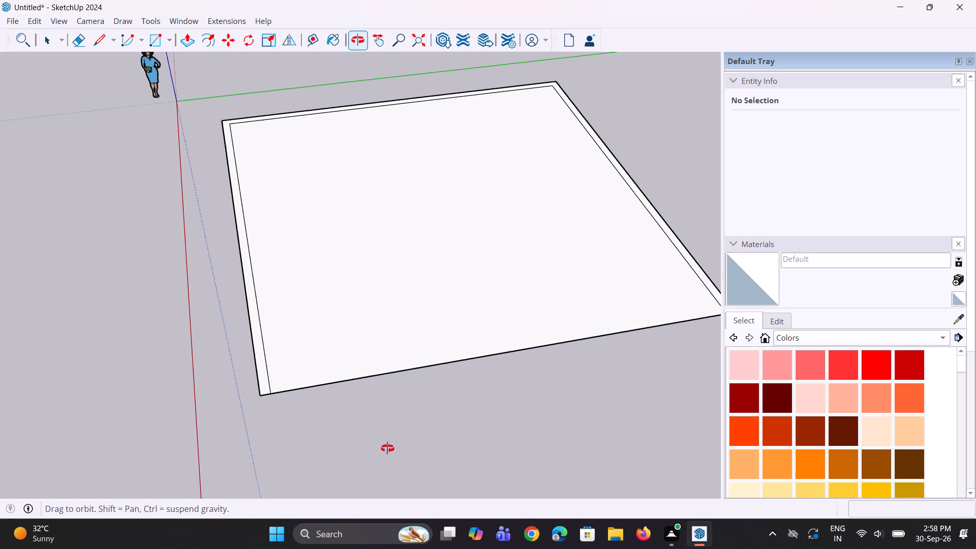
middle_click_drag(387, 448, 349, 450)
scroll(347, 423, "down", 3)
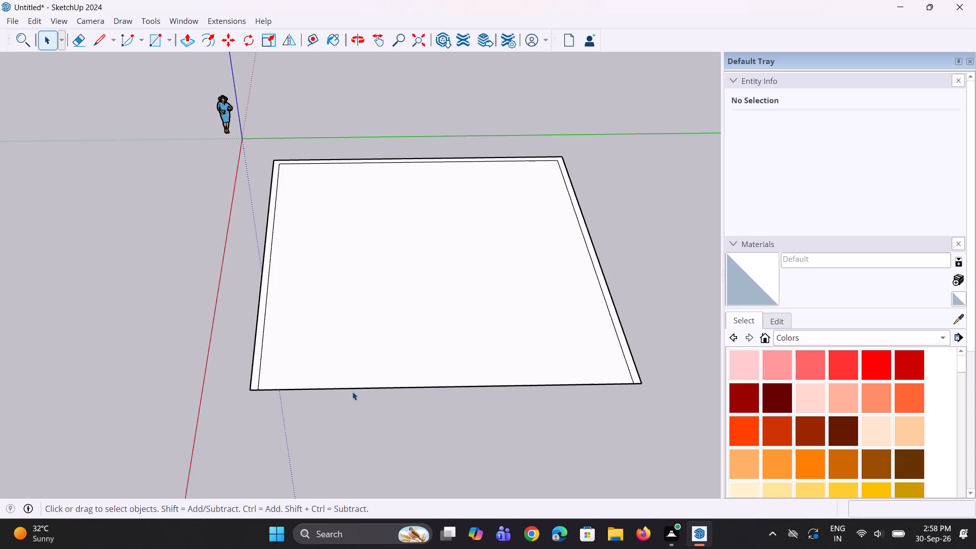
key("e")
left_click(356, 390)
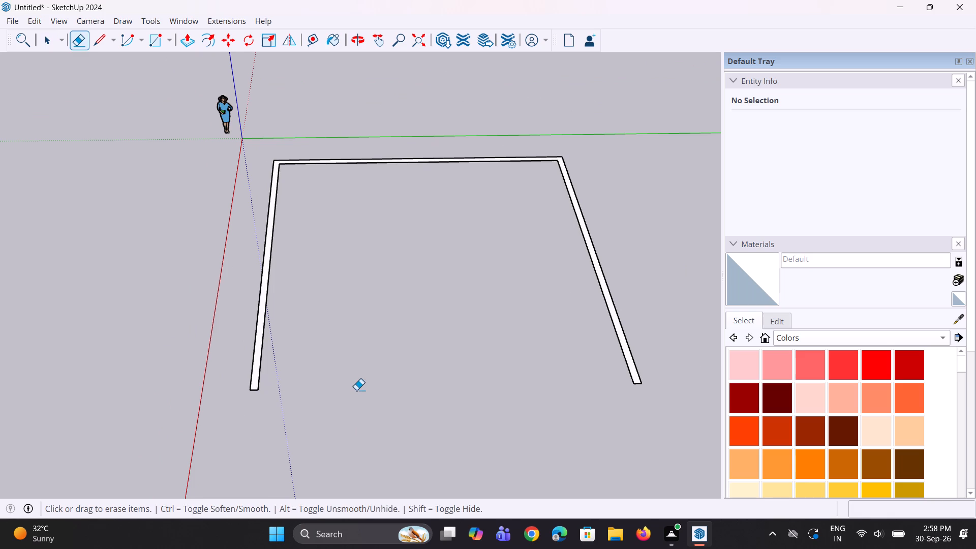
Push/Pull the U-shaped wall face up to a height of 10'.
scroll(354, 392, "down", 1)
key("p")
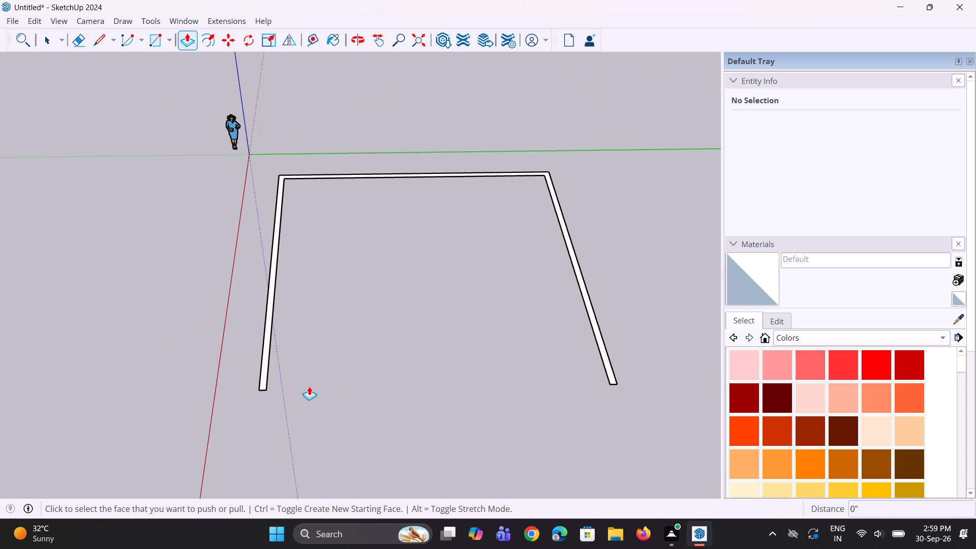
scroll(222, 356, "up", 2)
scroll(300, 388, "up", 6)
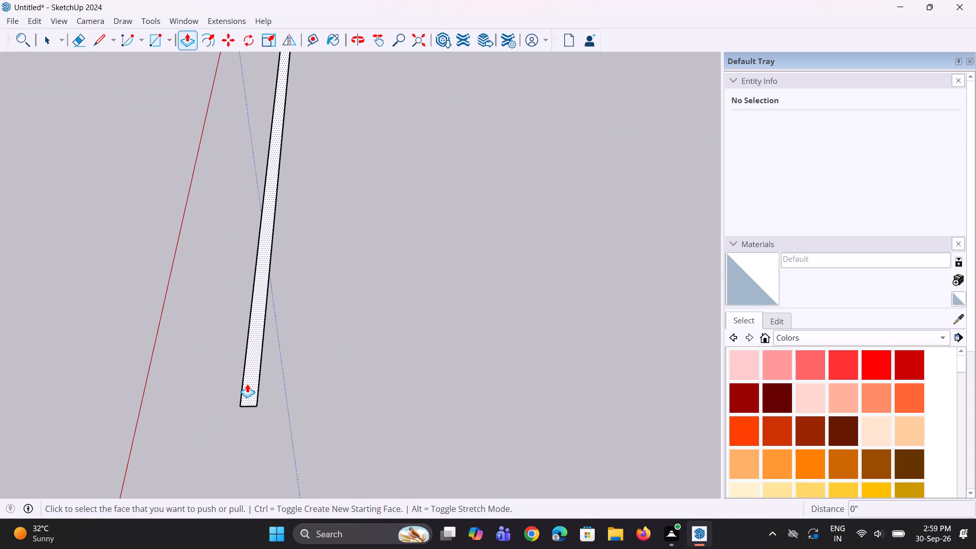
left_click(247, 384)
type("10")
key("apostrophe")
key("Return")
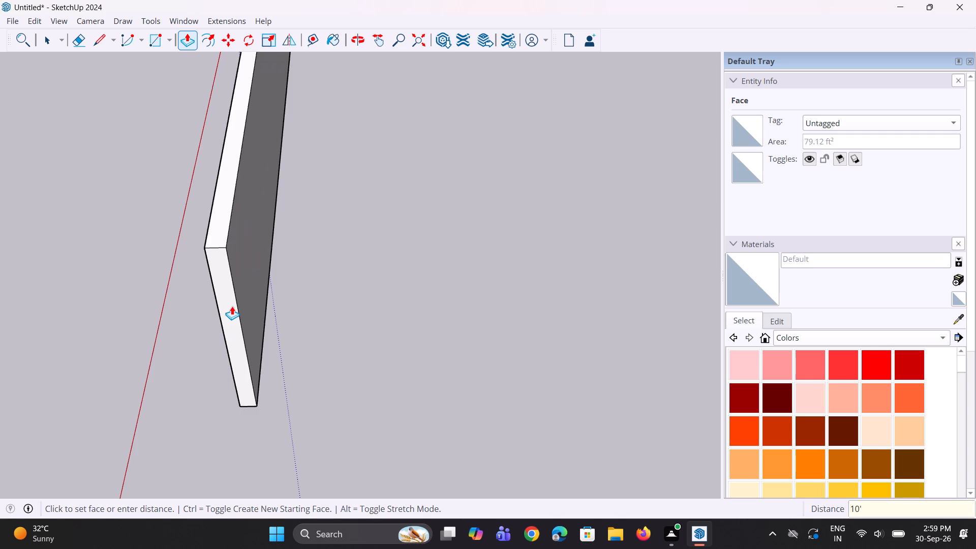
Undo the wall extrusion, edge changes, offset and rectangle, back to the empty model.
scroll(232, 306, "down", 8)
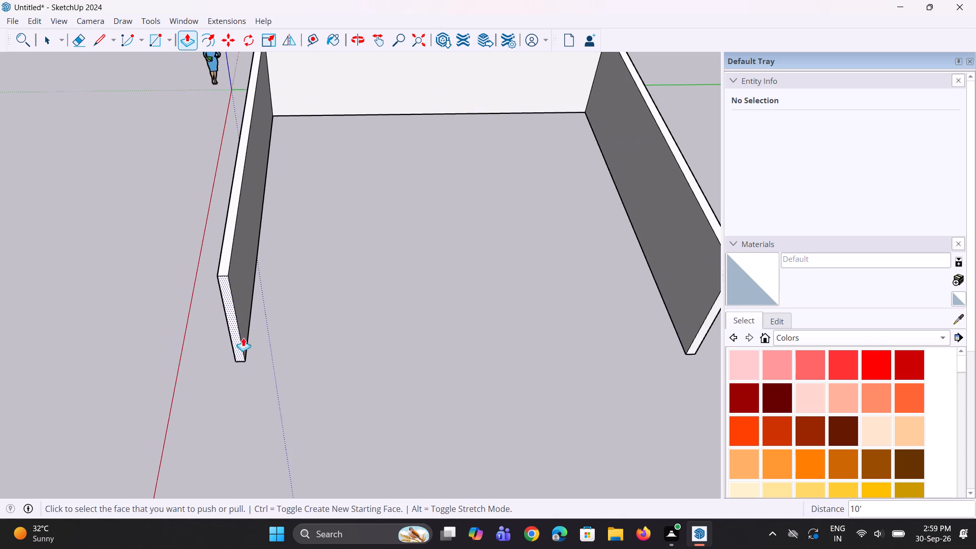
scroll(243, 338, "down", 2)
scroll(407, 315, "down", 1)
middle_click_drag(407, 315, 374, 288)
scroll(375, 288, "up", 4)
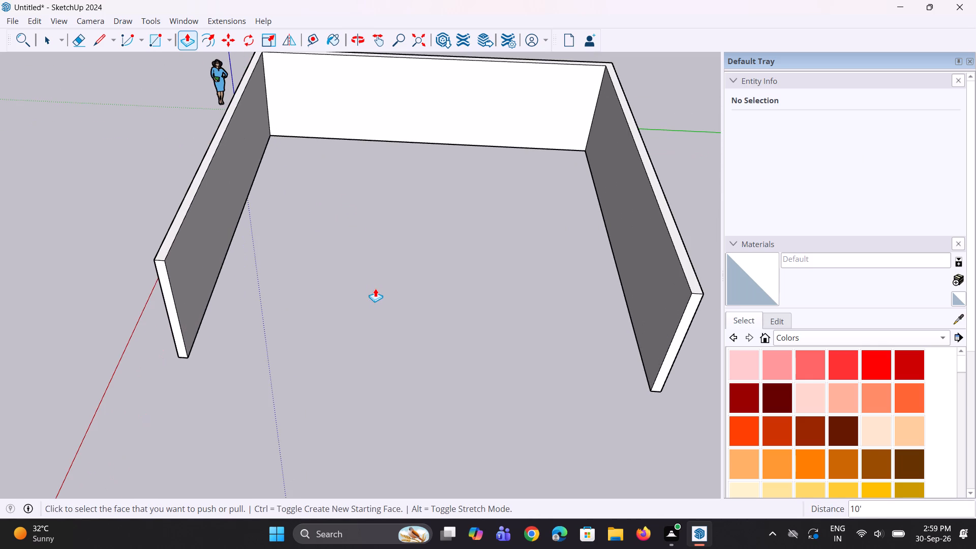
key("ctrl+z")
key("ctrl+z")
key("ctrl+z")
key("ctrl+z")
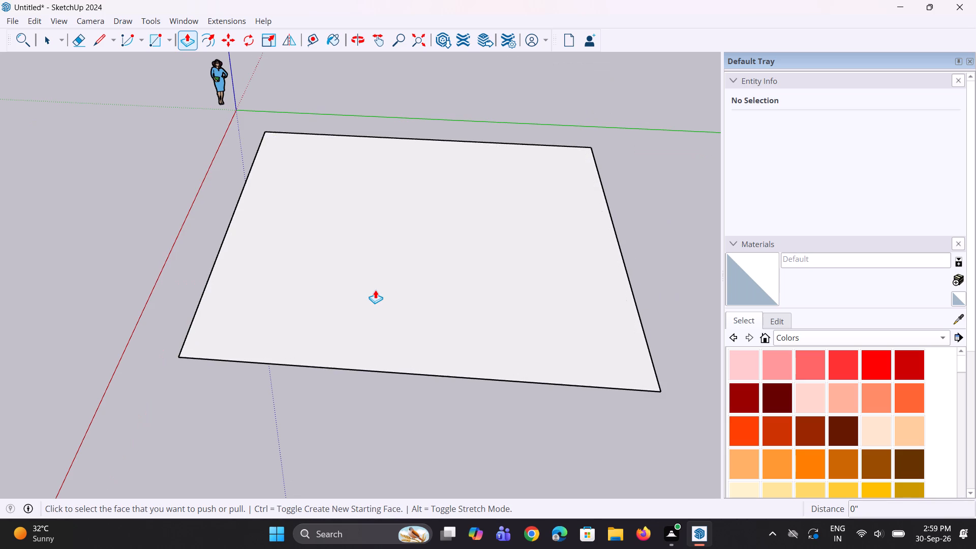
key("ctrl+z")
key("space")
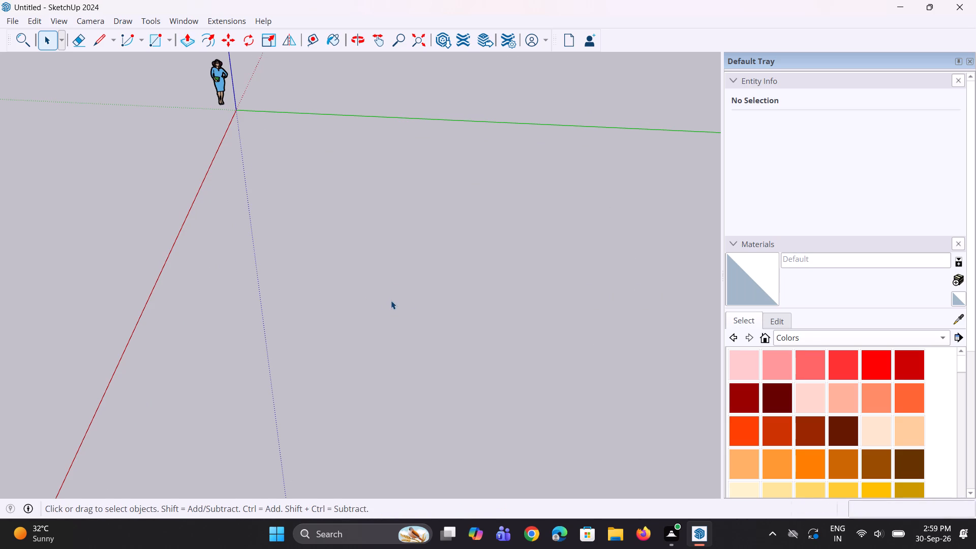
Draw a ground rectangle 28' along the red axis by 30' along the green axis, near the origin.
key("r")
scroll(351, 267, "down", 4)
middle_click_drag(217, 265, 688, 254)
scroll(436, 233, "down", 4)
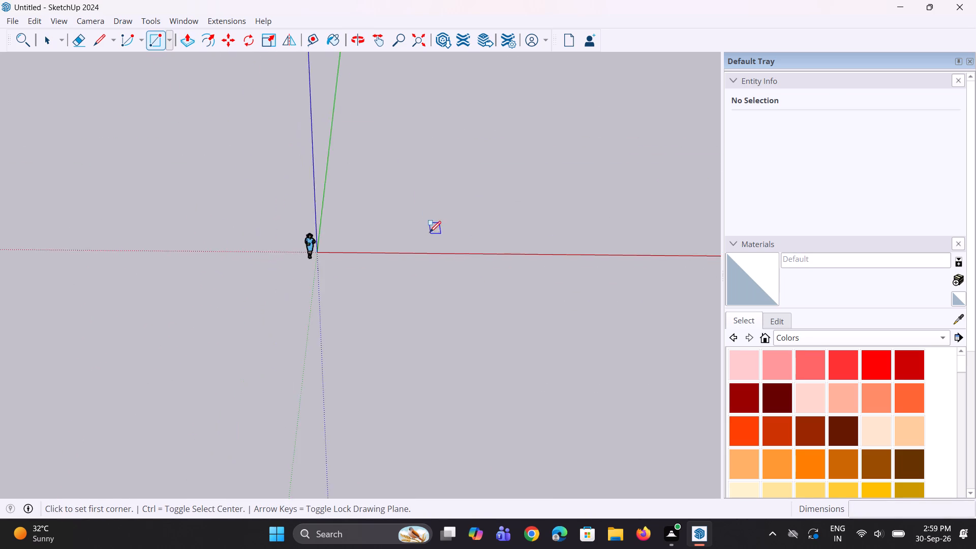
scroll(422, 216, "up", 6)
scroll(323, 255, "up", 7)
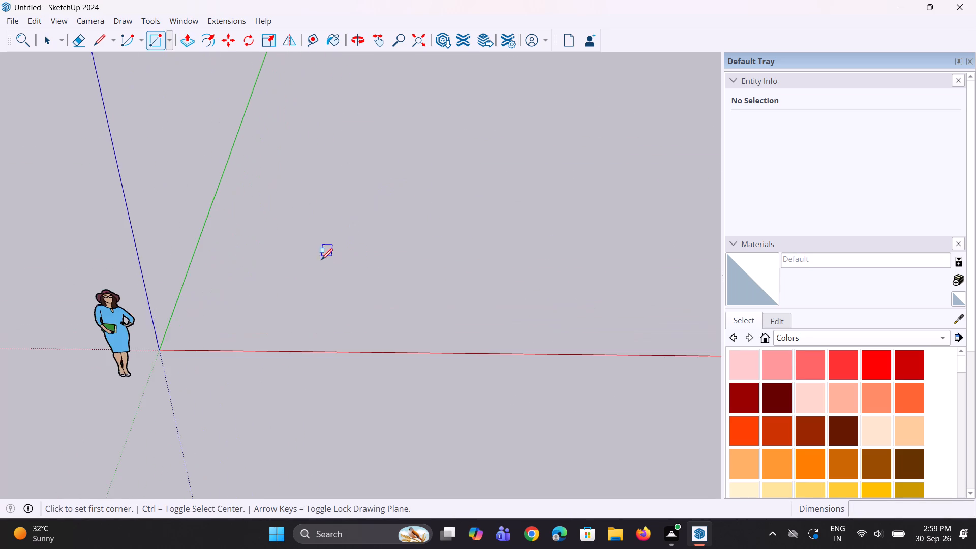
scroll(321, 260, "up", 4)
left_click(273, 317)
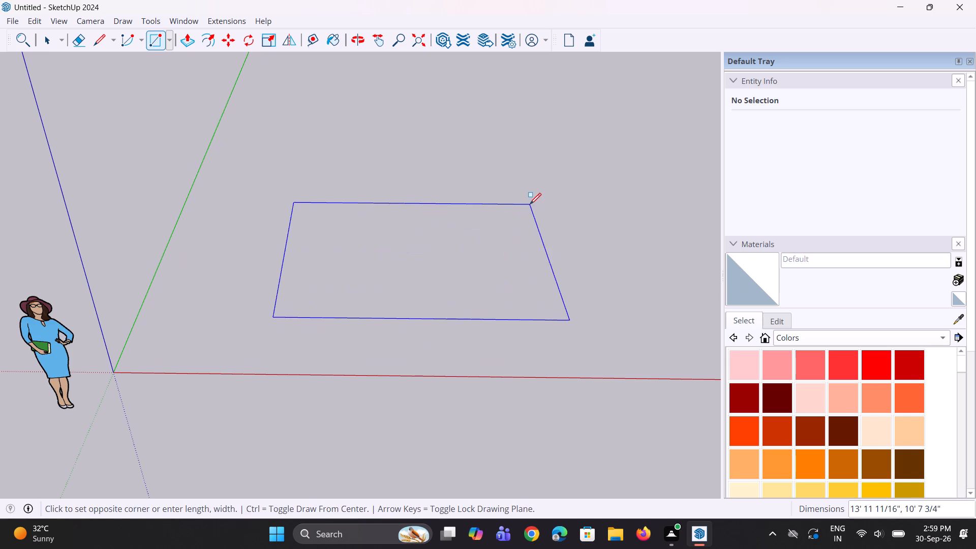
type("28")
key("apostrophe")
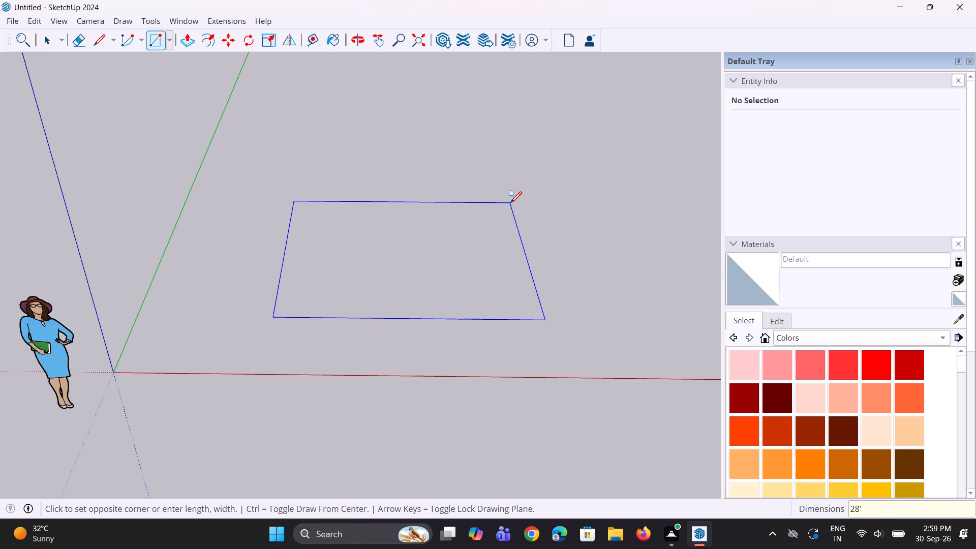
key("comma")
type("30'")
key("Return")
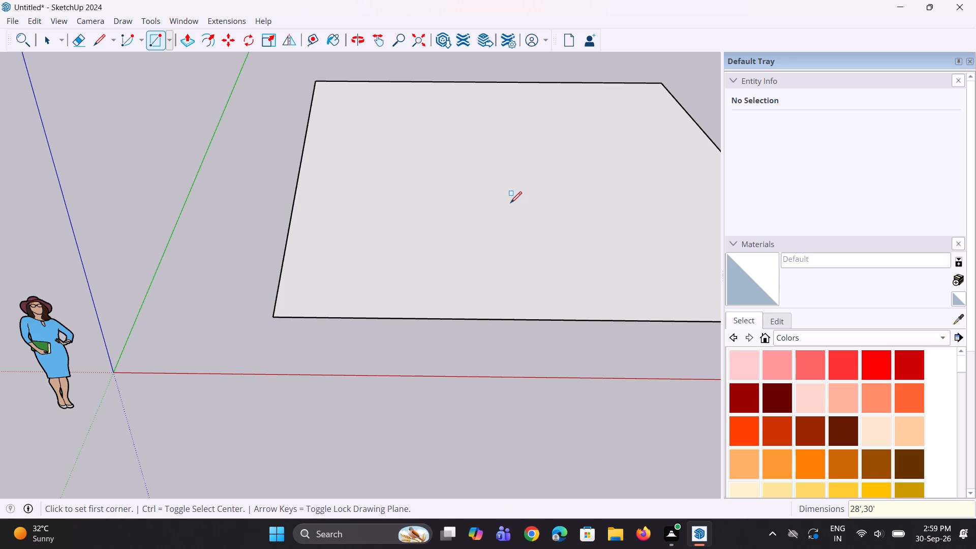
Offset the ground rectangle's outline 9" inward.
scroll(487, 252, "down", 4)
middle_click_drag(504, 287, 429, 272)
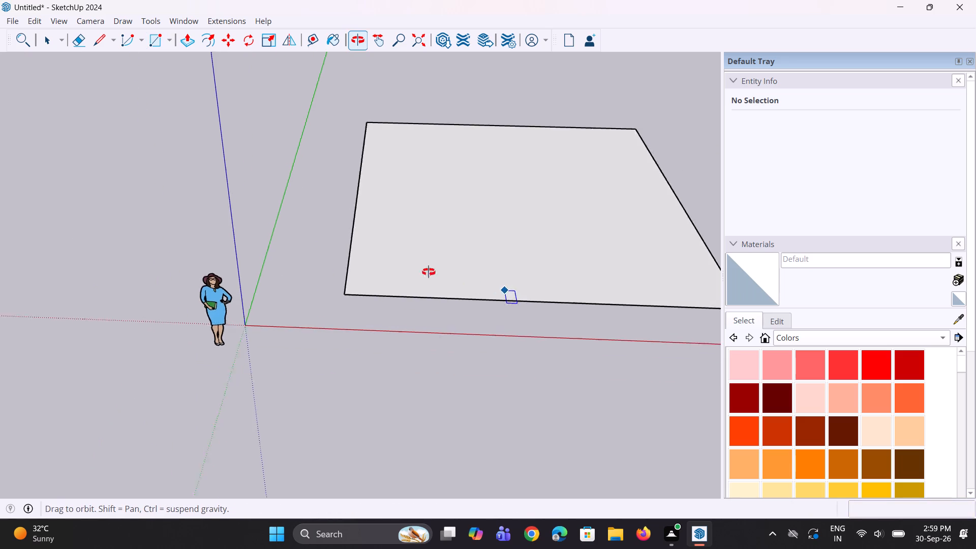
middle_click_drag(429, 272, 256, 272)
scroll(255, 271, "down", 9)
middle_click_drag(442, 357, 329, 404)
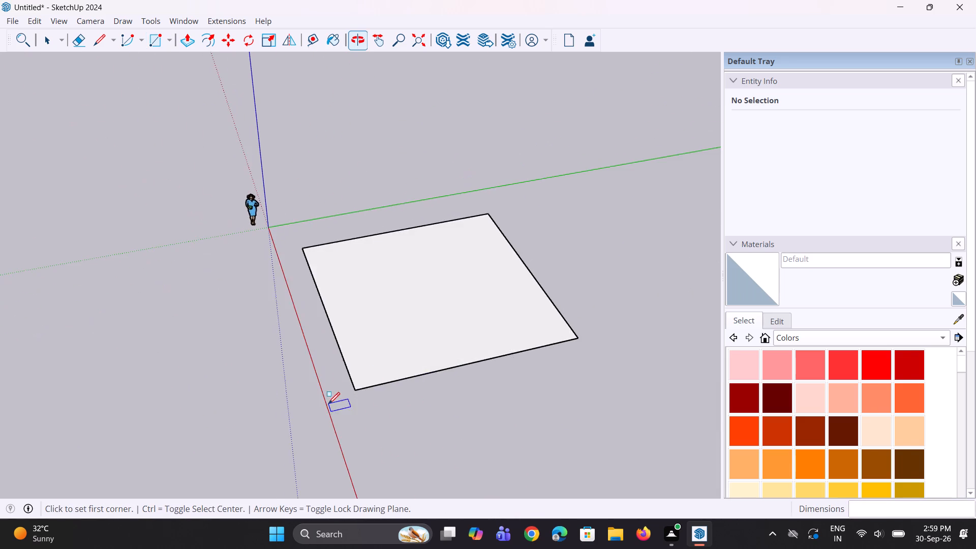
scroll(376, 373, "up", 6)
key("f")
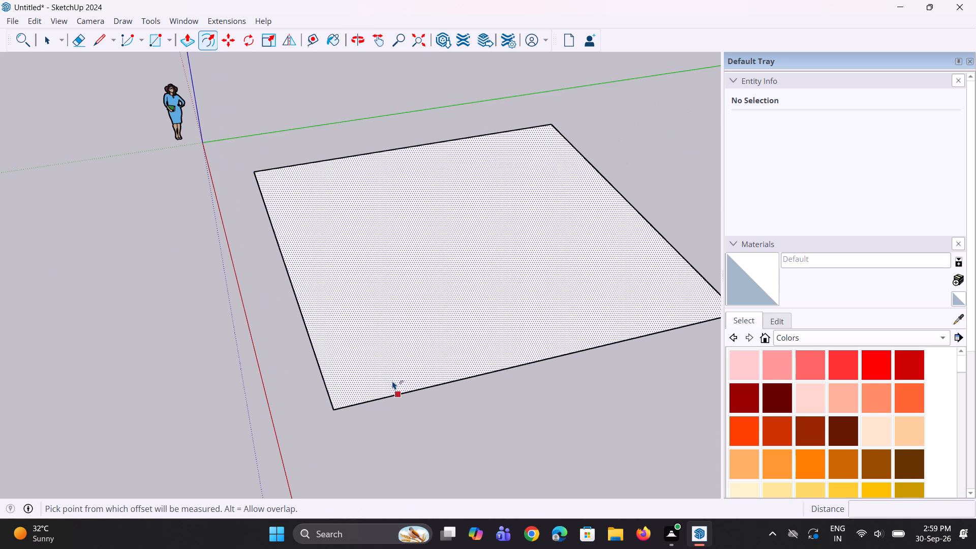
left_click(392, 381)
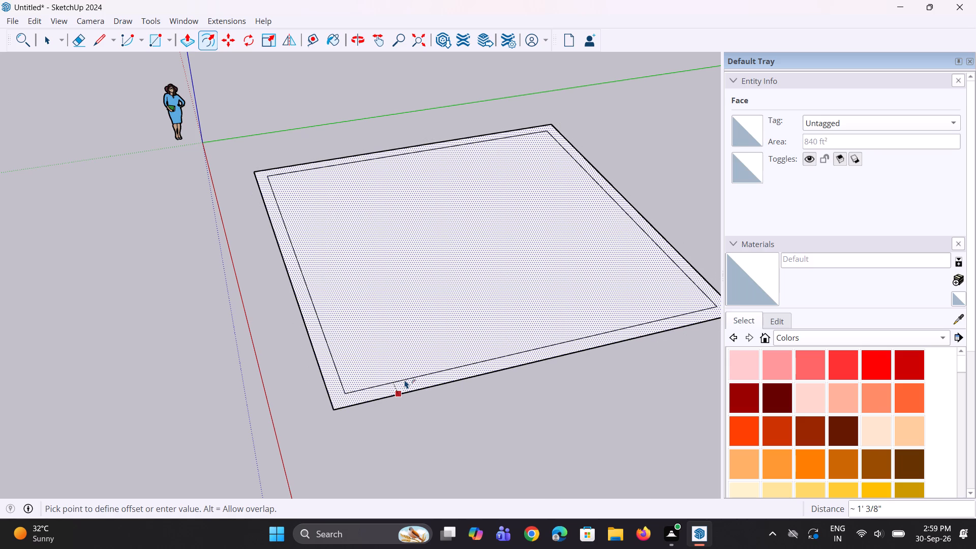
key("9")
key("shift+quotedbl")
key("Return")
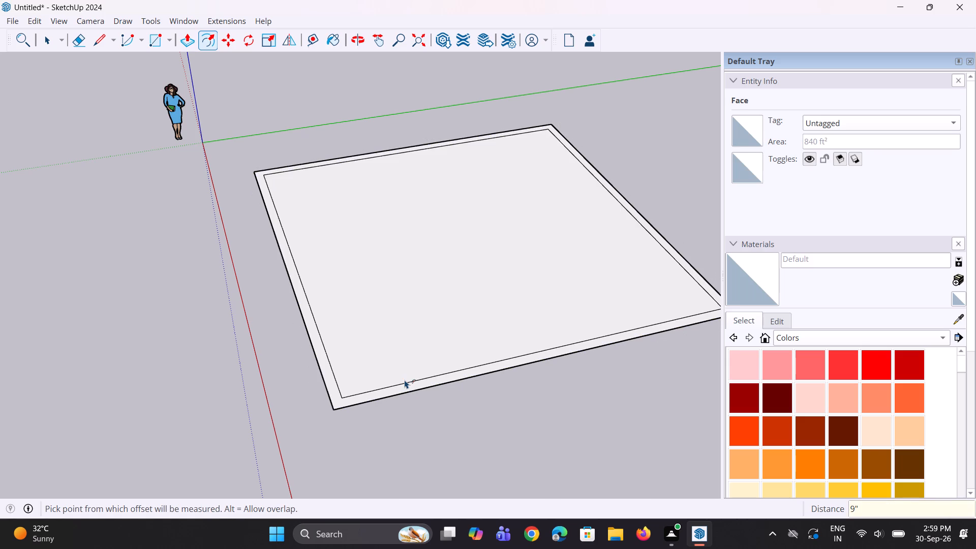
Move the inner edge parallel to the green axis and farthest from the origin 9" outward onto the outer edge.
key("space")
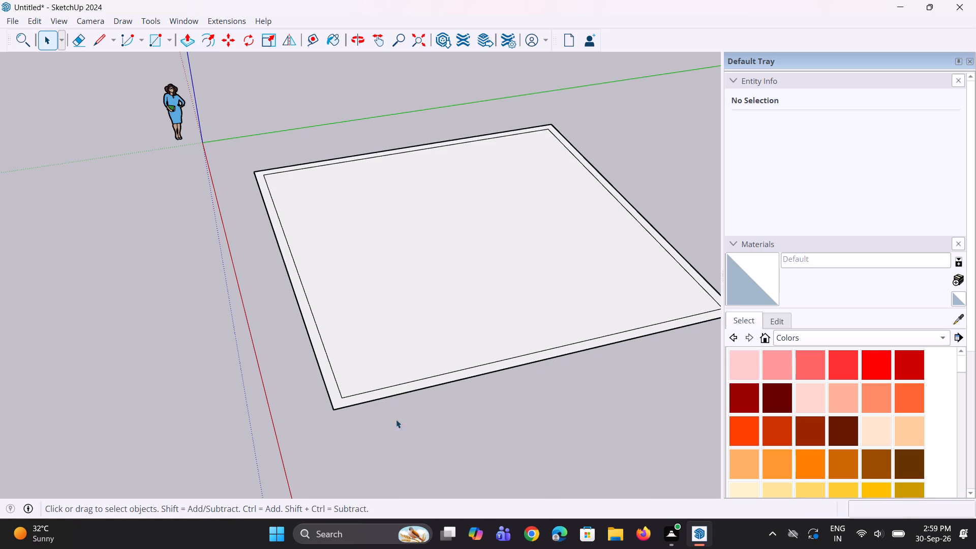
scroll(366, 403, "up", 6)
left_click(362, 387)
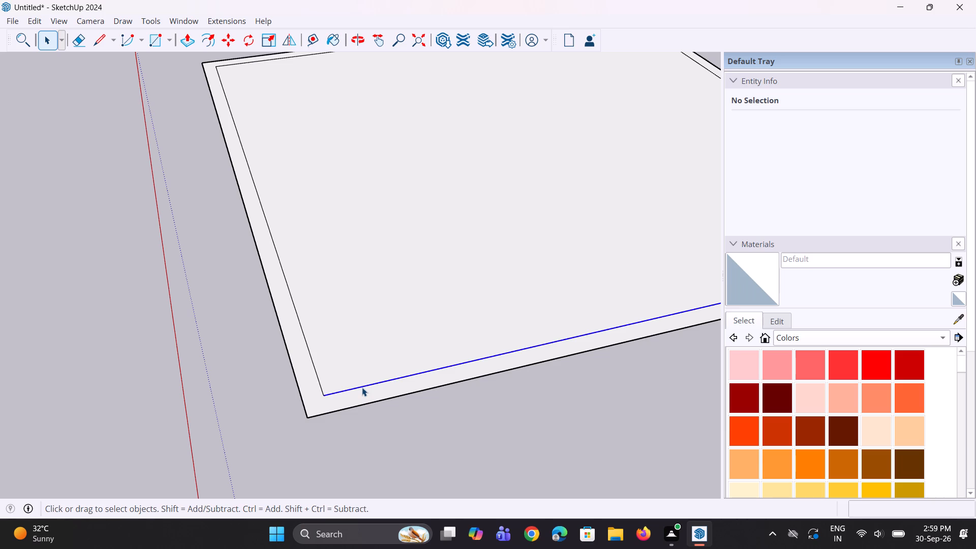
scroll(352, 392, "up", 2)
key("m")
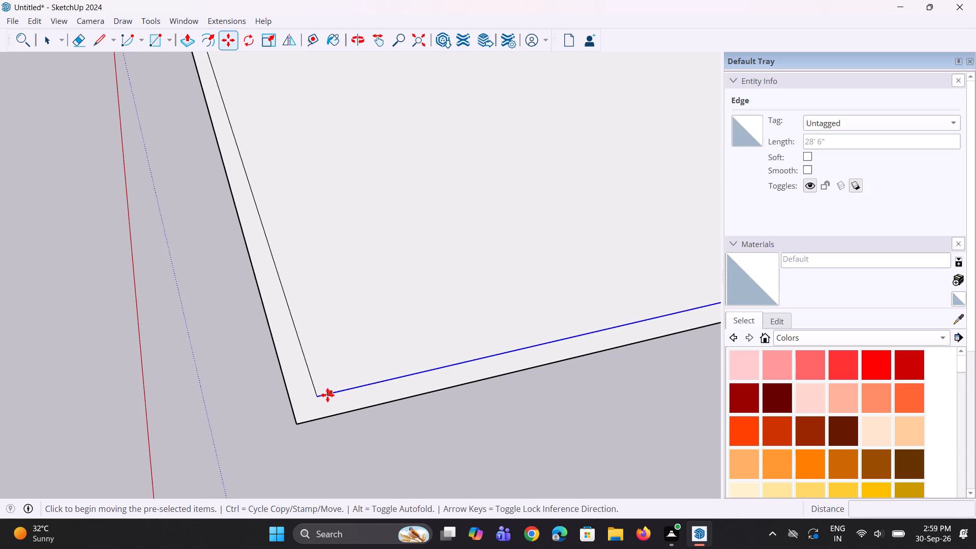
left_click(317, 395)
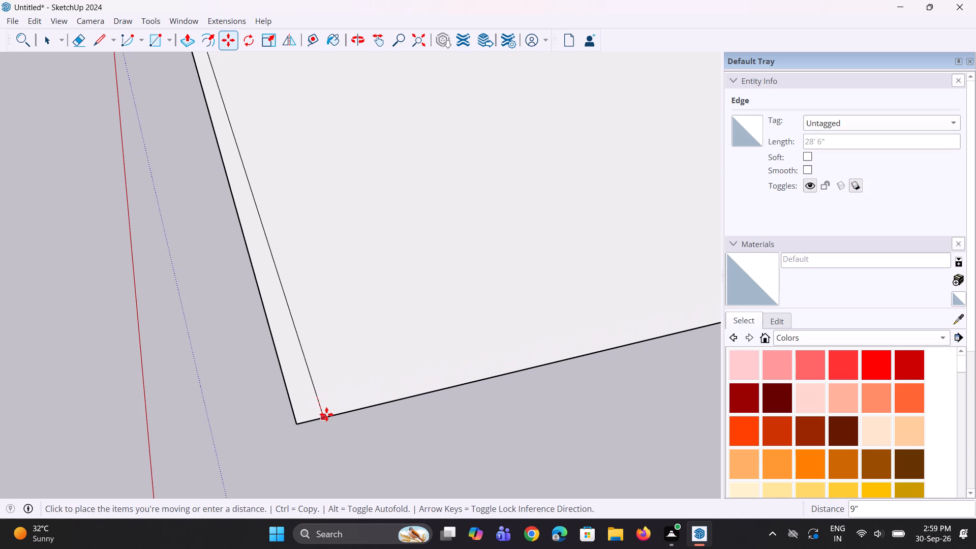
left_click(326, 414)
Erase the merged edge between the two side wall strips to leave a U-shaped wall outline.
scroll(327, 415, "down", 9)
middle_click_drag(454, 391, 413, 401)
scroll(413, 401, "up", 2)
key("e")
left_click(411, 403)
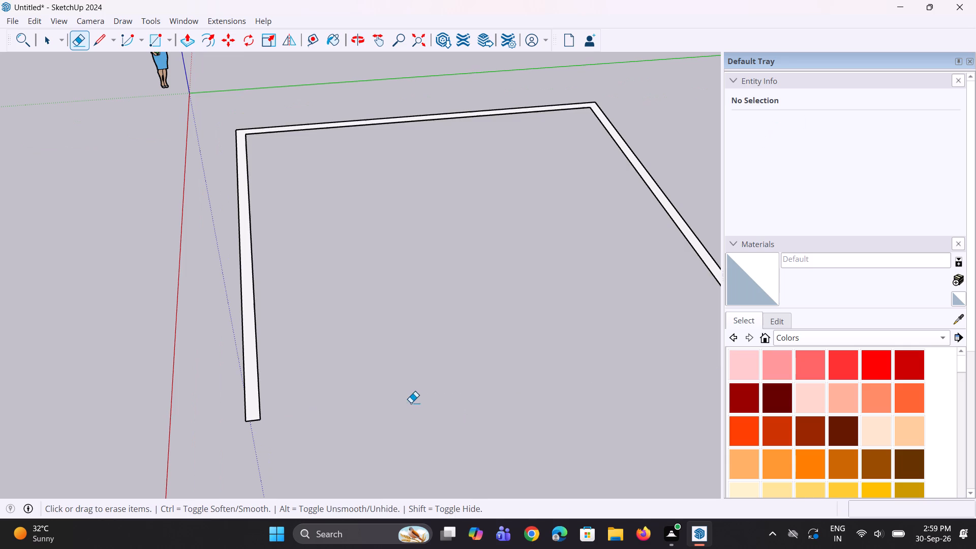
Push/Pull the U-shaped wall face up to a height of 10'.
scroll(395, 417, "down", 5)
key("p")
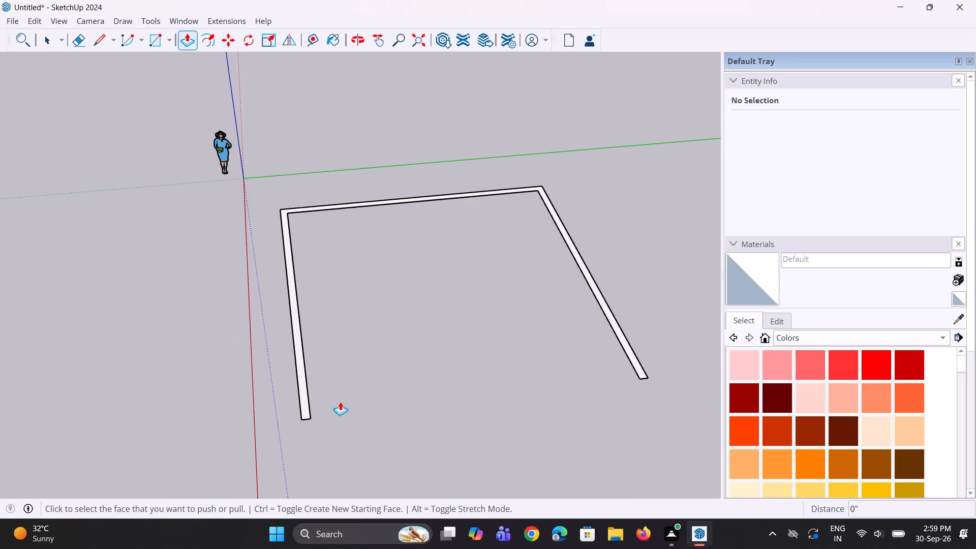
left_click(304, 403)
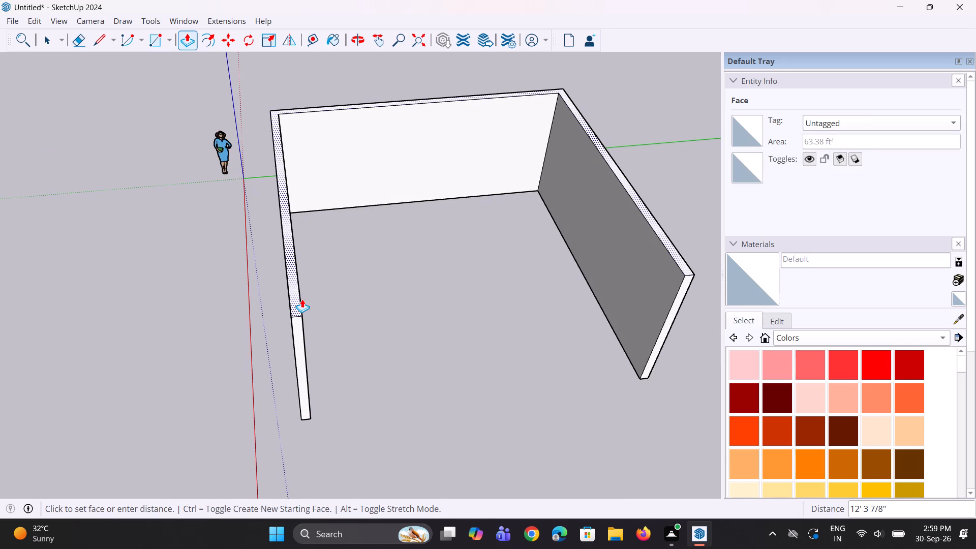
type("10'")
key("Return")
Examine the extruded U-shaped walls from several sides.
scroll(297, 295, "down", 4)
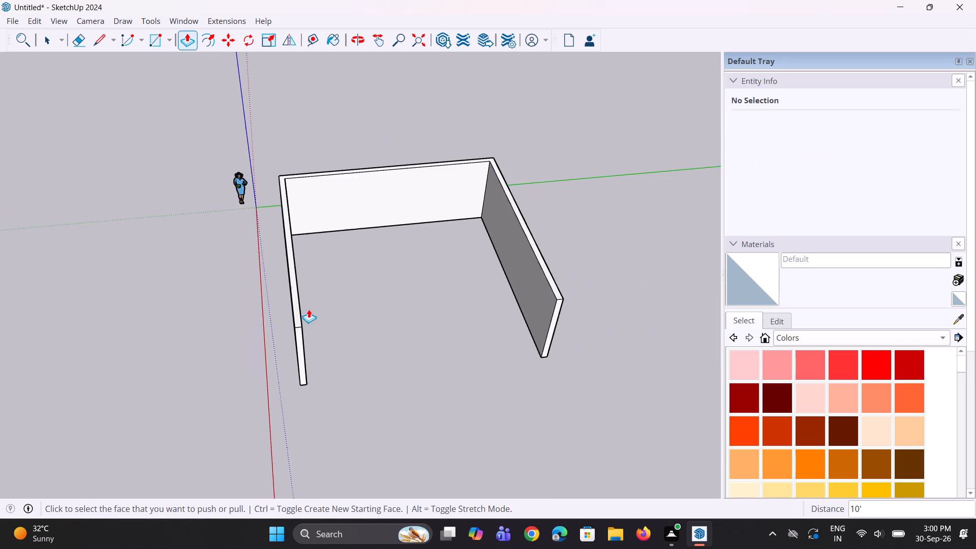
middle_click_drag(346, 342, 165, 331)
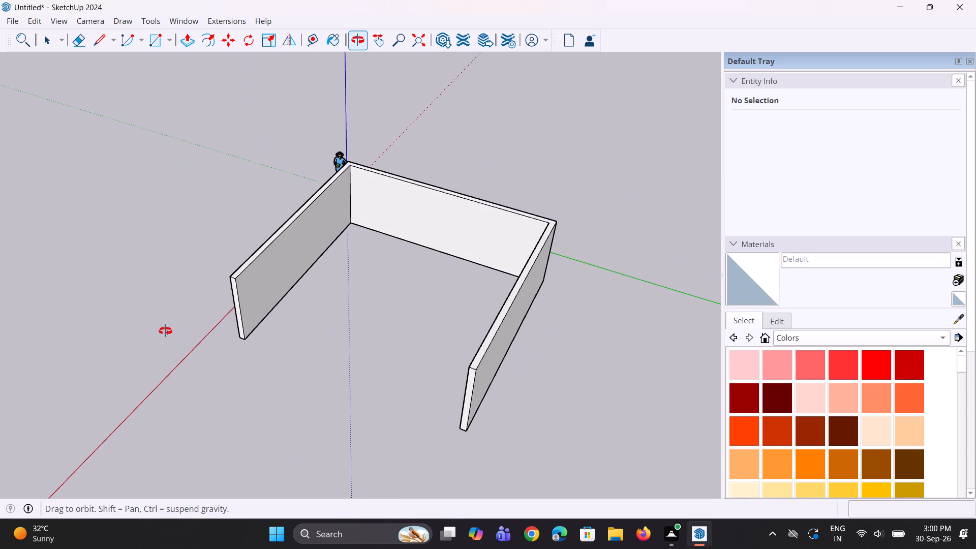
middle_click_drag(165, 331, 531, 336)
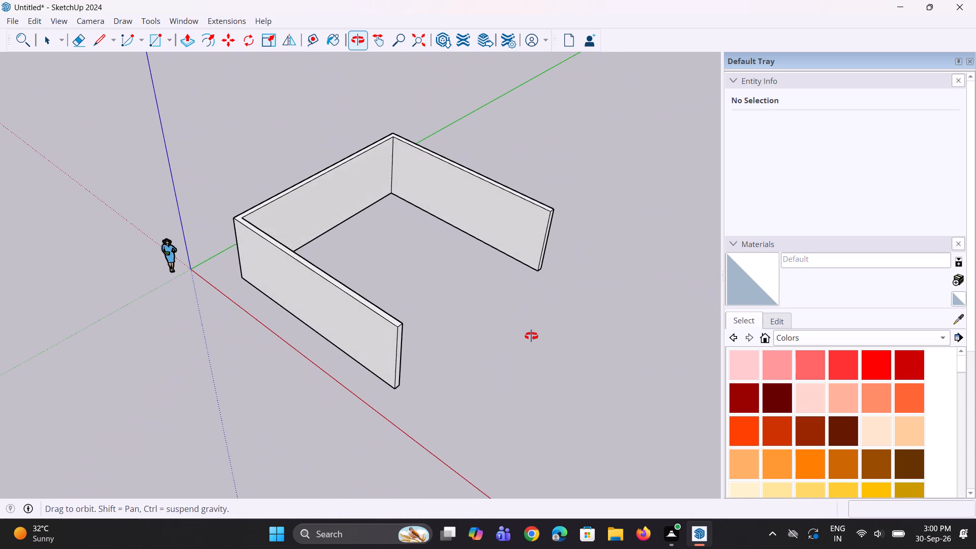
middle_click_drag(531, 336, 453, 346)
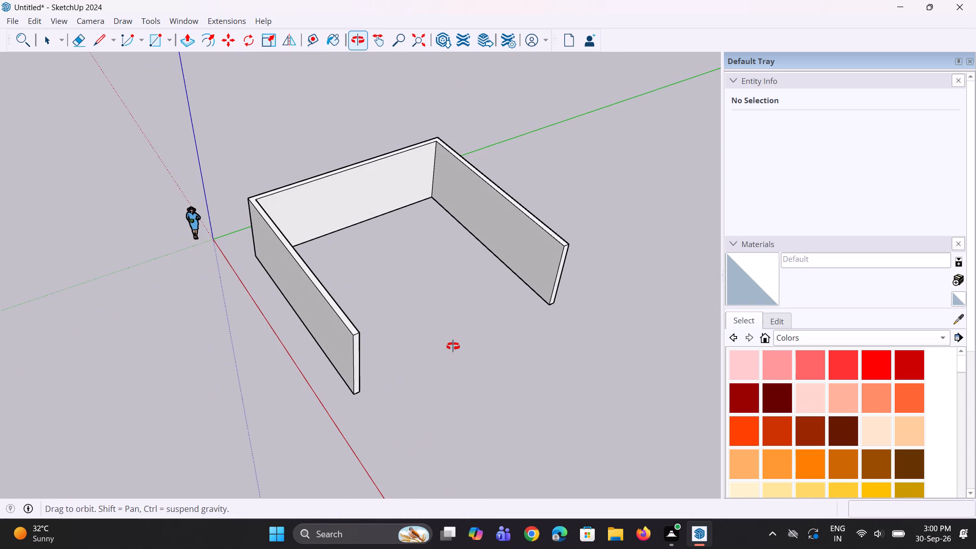
middle_click_drag(453, 346, 372, 367)
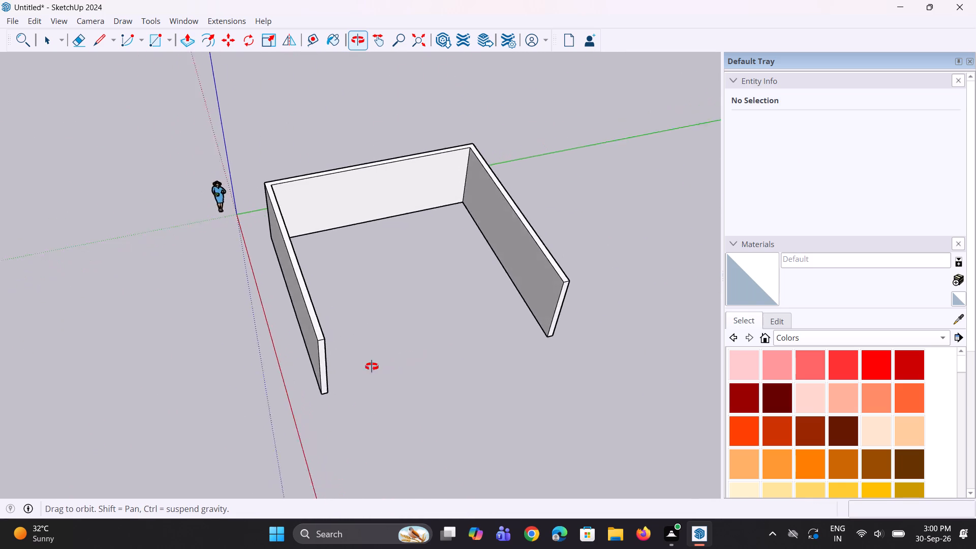
middle_click_drag(372, 367, 477, 346)
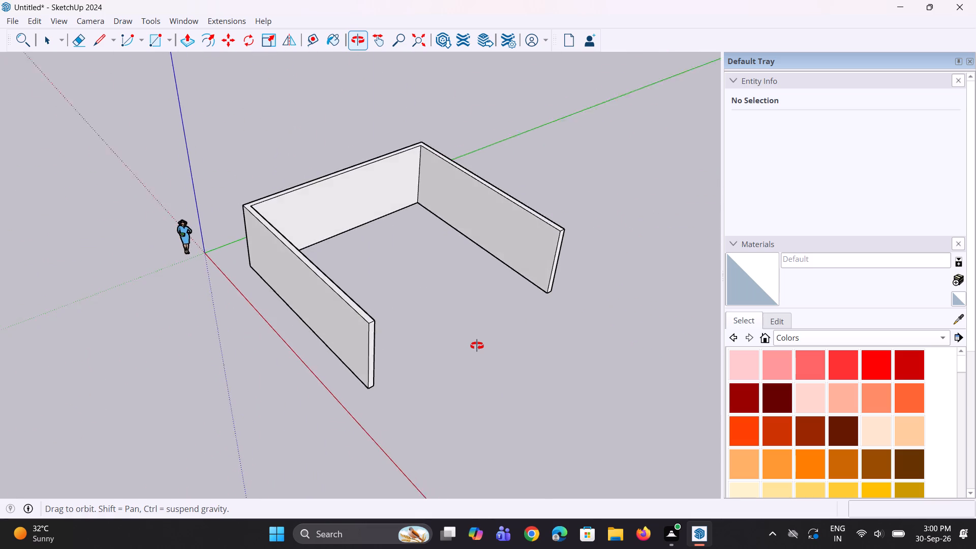
middle_click_drag(477, 346, 705, 299)
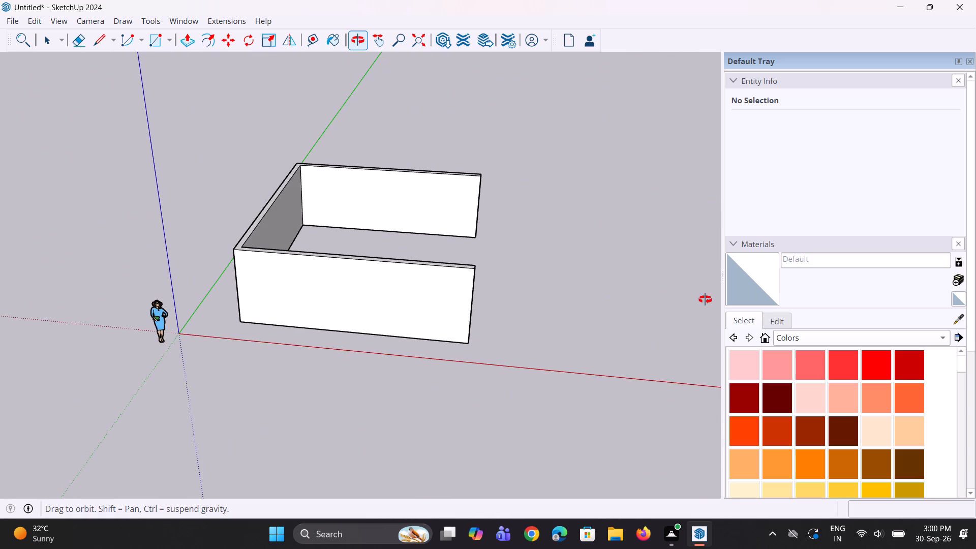
middle_click_drag(705, 299, 518, 353)
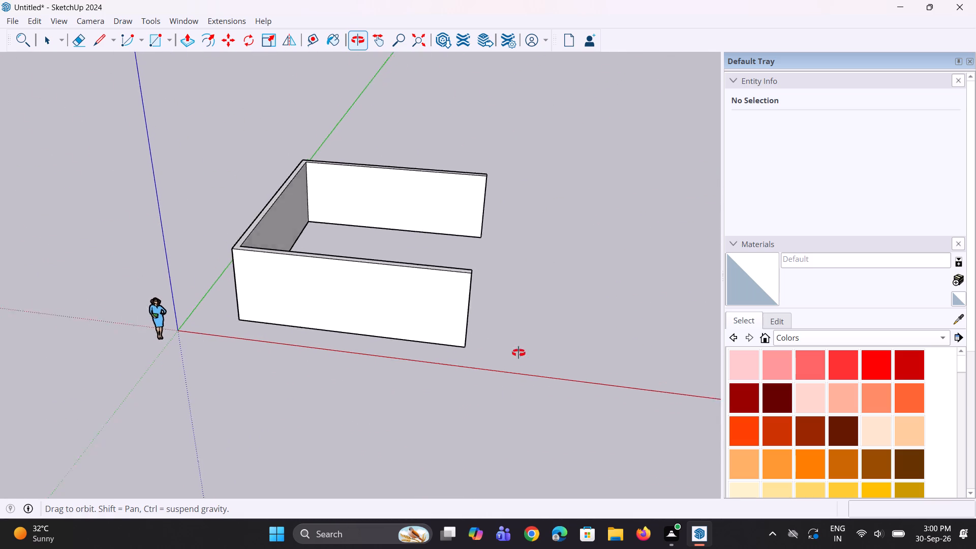
middle_click_drag(518, 353, 228, 367)
Draw a vertical 30' by 6" rotated rectangle downward from the back wall's bottom outer edge, corner to corner.
middle_click_drag(332, 339, 329, 185)
scroll(360, 324, "up", 2)
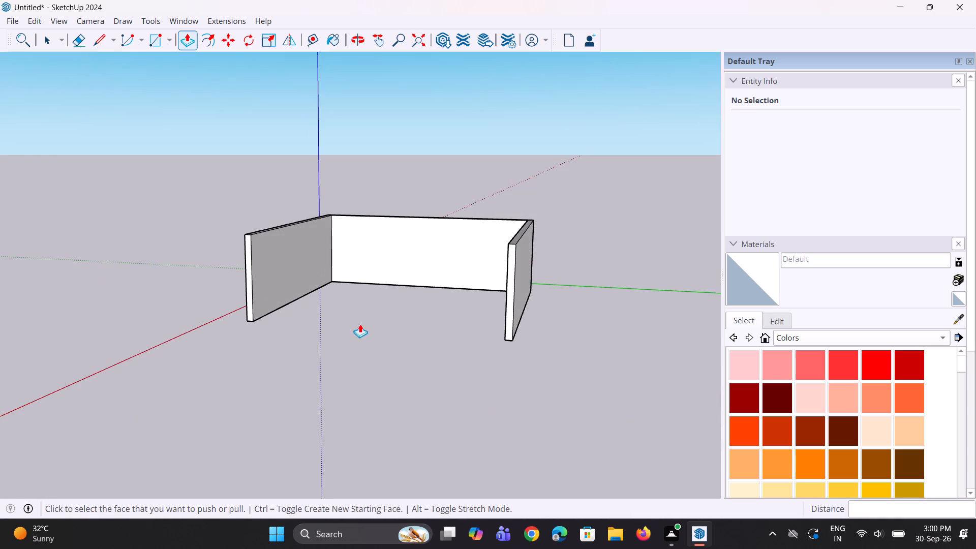
scroll(360, 324, "up", 1)
middle_click_drag(364, 336, 344, 92)
scroll(339, 337, "up", 2)
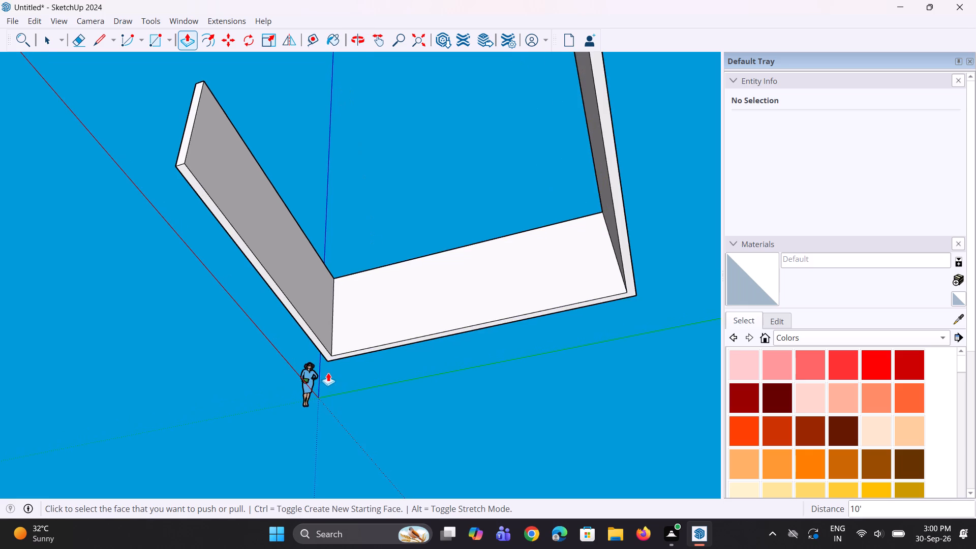
scroll(328, 373, "down", 2)
left_click(168, 44)
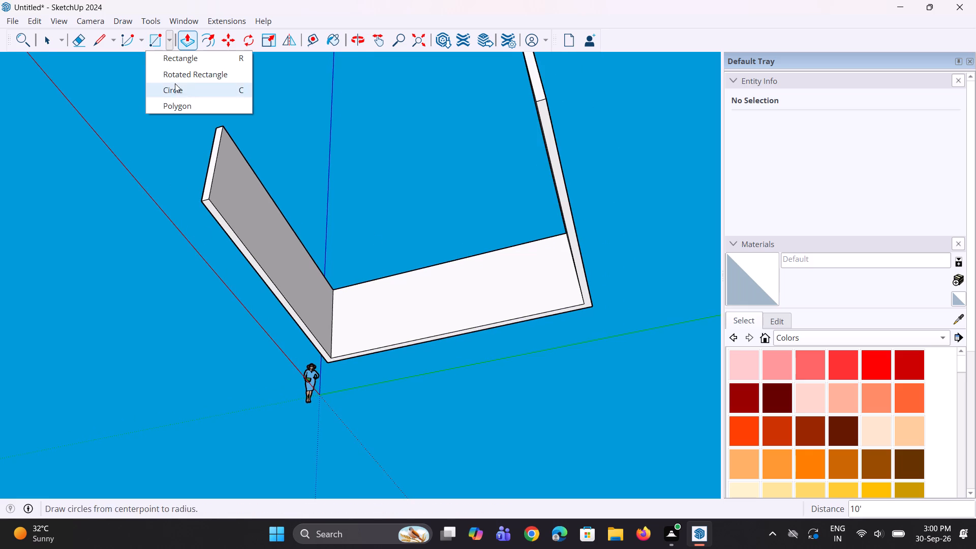
left_click(182, 72)
scroll(349, 389, "up", 3)
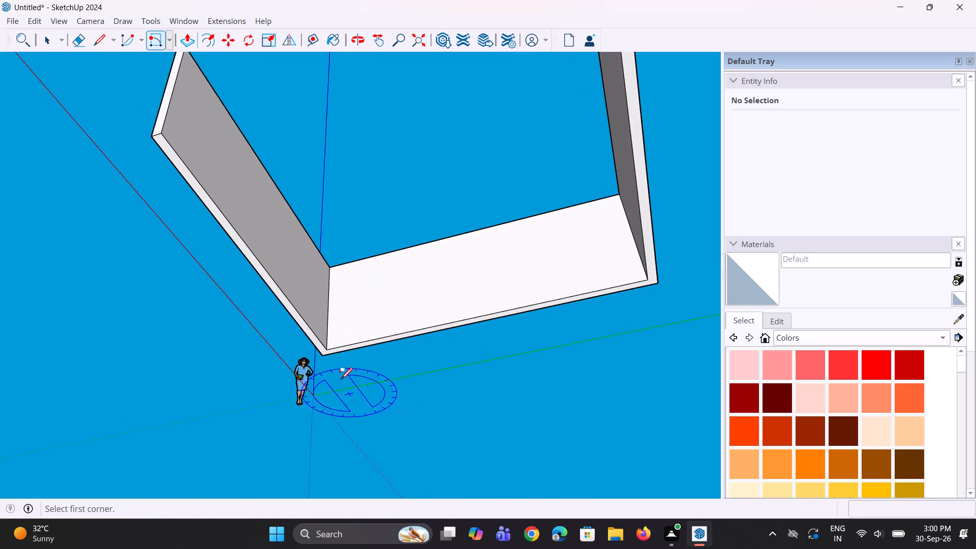
left_click(324, 358)
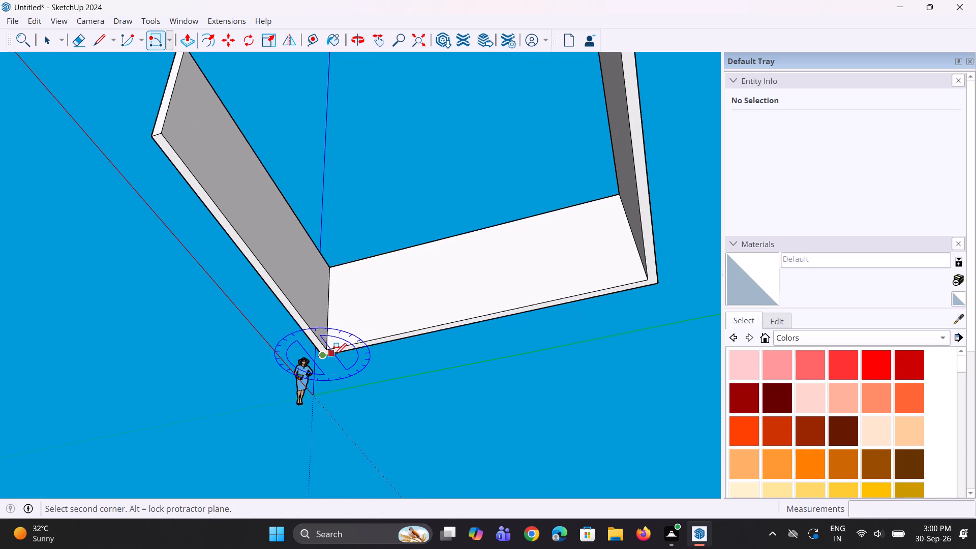
left_click(659, 283)
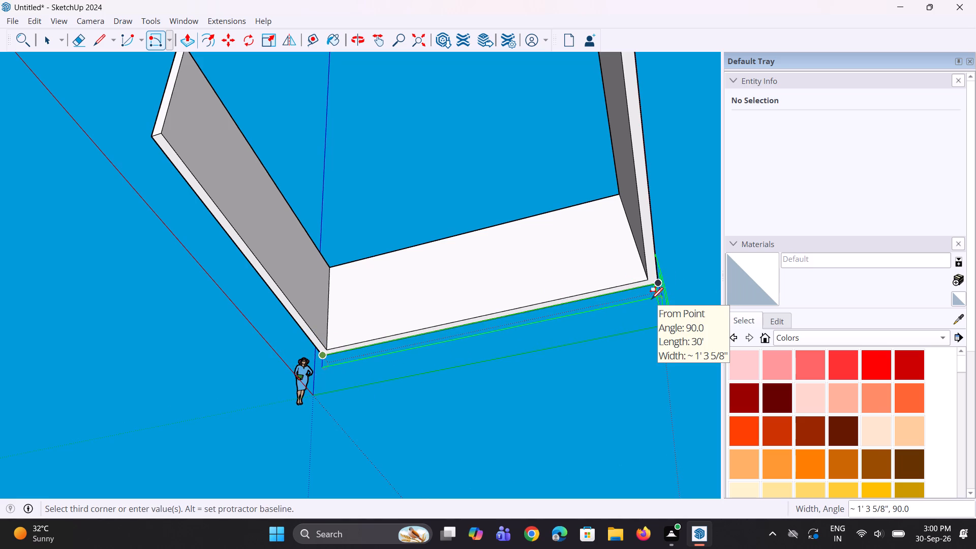
key("9")
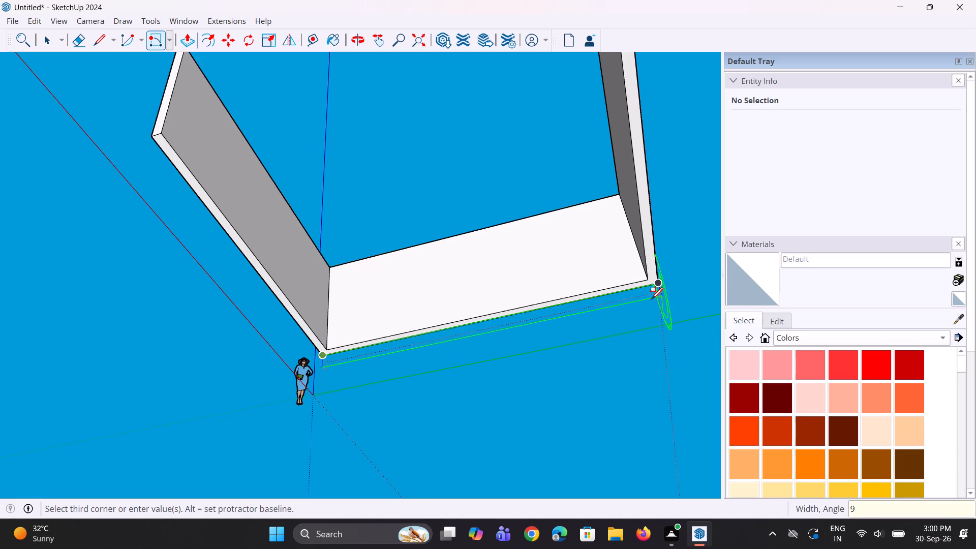
key("BackSpace")
key("6")
key("shift+quotedbl")
key("Return")
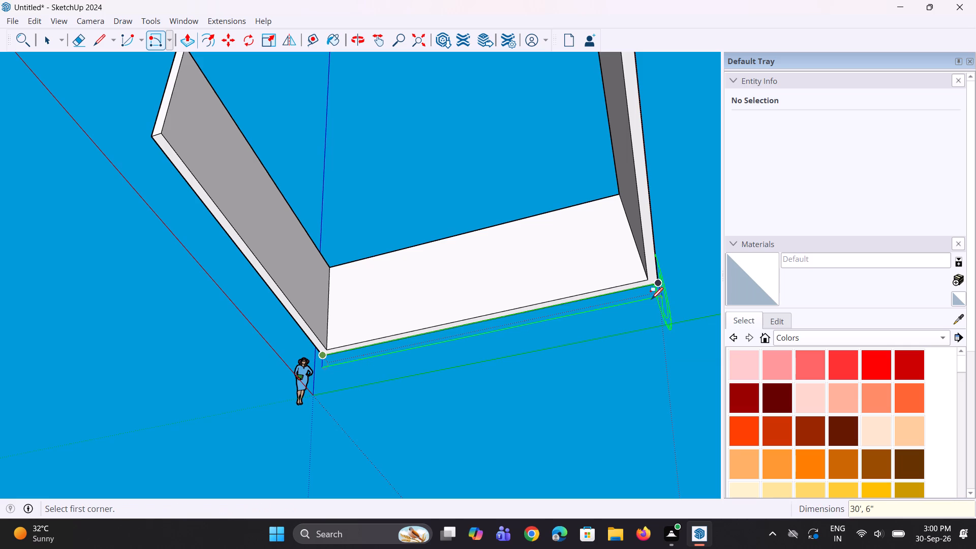
Push/Pull the 6" high strip 28' beneath the walls to the open ends of the side walls, forming a floor slab.
middle_click_drag(645, 276, 651, 286)
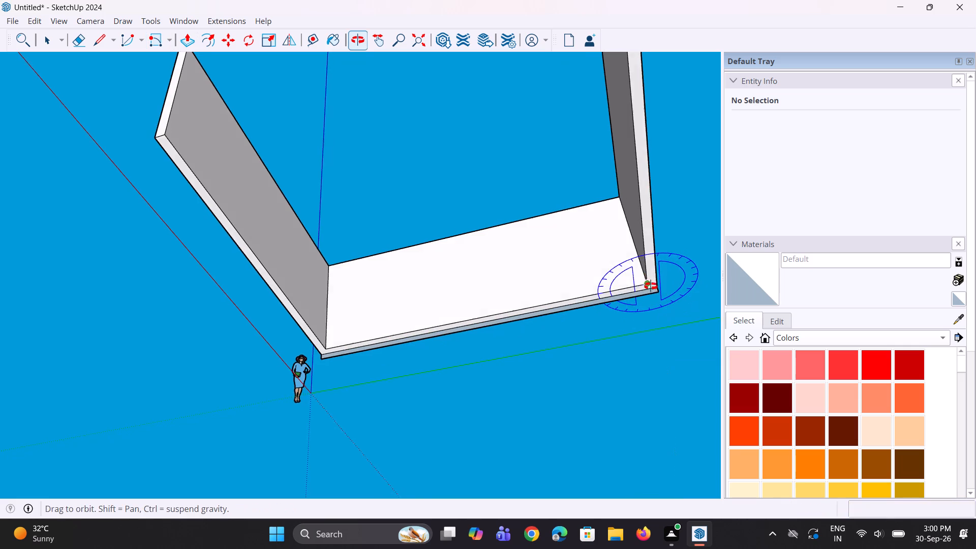
middle_click_drag(651, 286, 649, 302)
scroll(644, 308, "up", 4)
middle_click_drag(639, 320, 621, 402)
scroll(624, 373, "up", 5)
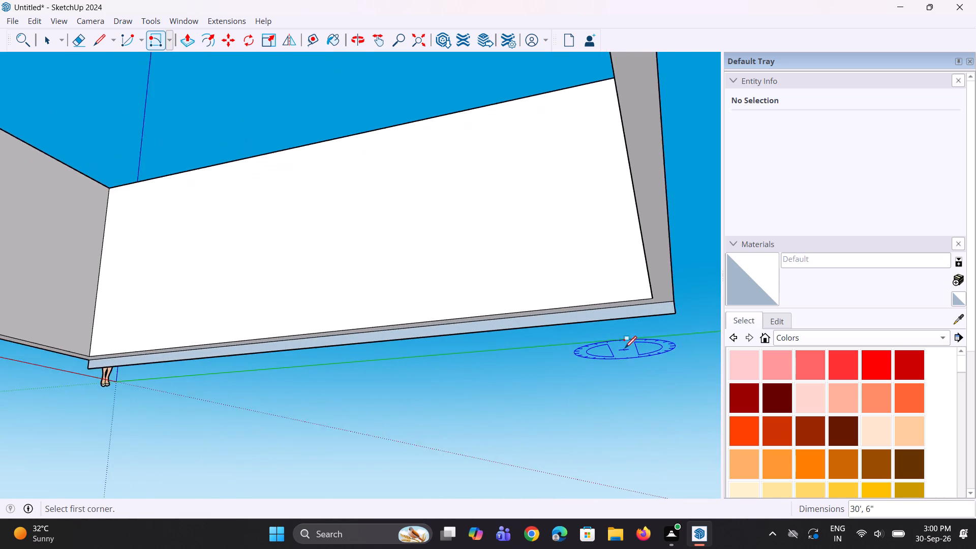
scroll(624, 348, "up", 2)
key("p")
left_click(623, 311)
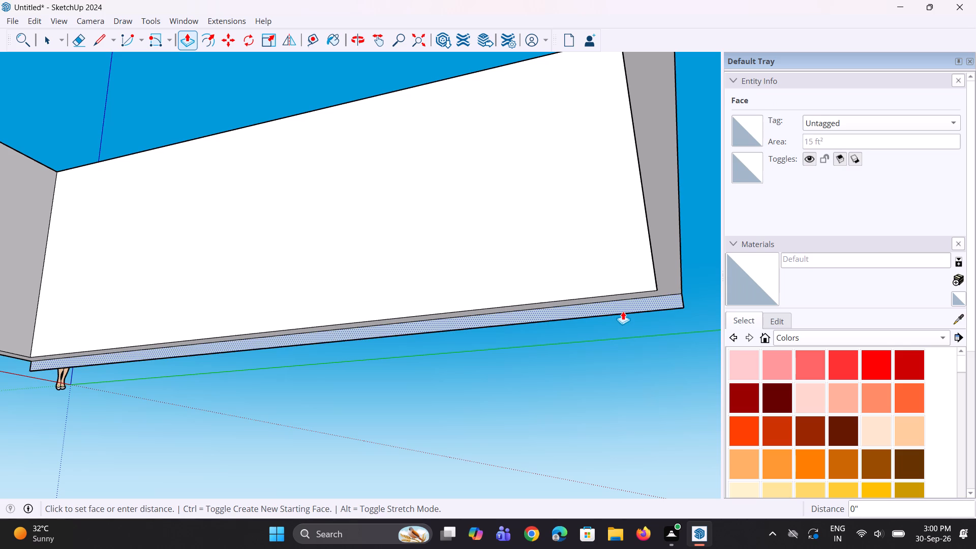
scroll(602, 310, "down", 4)
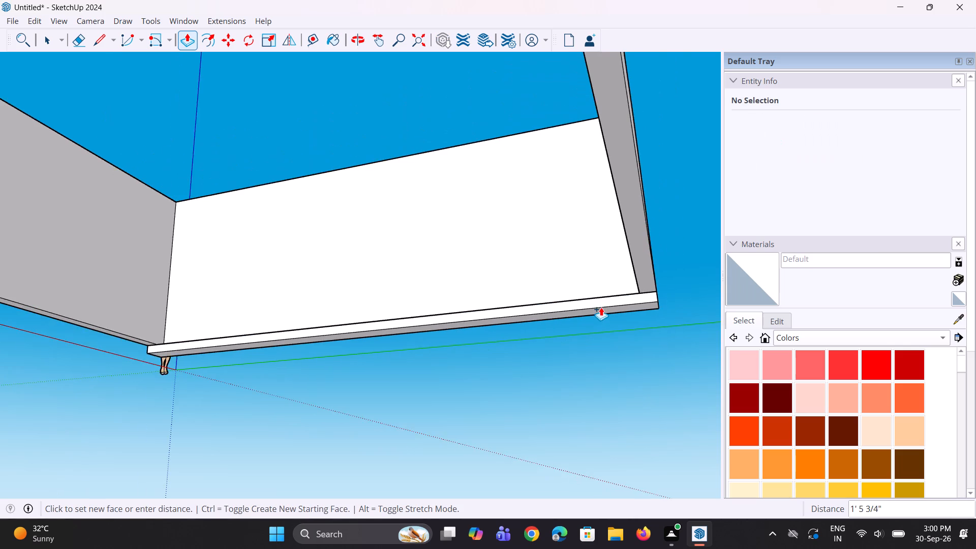
scroll(600, 306, "down", 7)
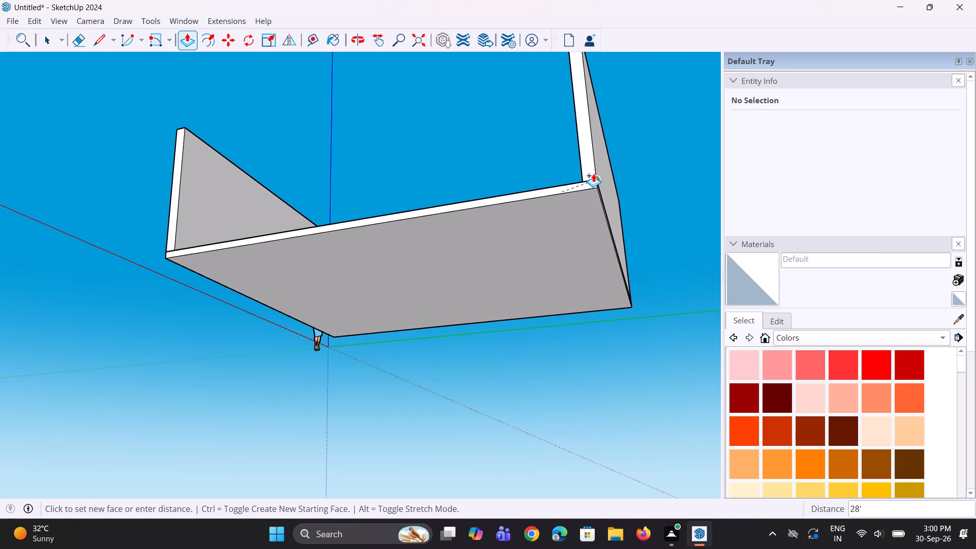
left_click(593, 173)
Examine the room shell with its floor slab from the open side, from above and at the inside corners.
scroll(533, 276, "down", 4)
middle_click_drag(520, 273, 601, 424)
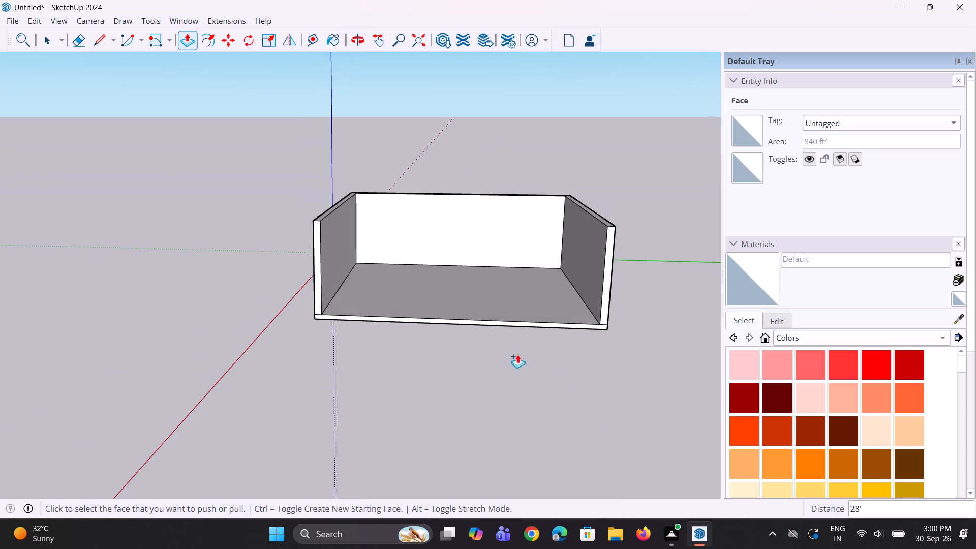
scroll(515, 352, "down", 3)
middle_click_drag(443, 319, 424, 451)
scroll(413, 226, "up", 4)
middle_click_drag(413, 235, 412, 234)
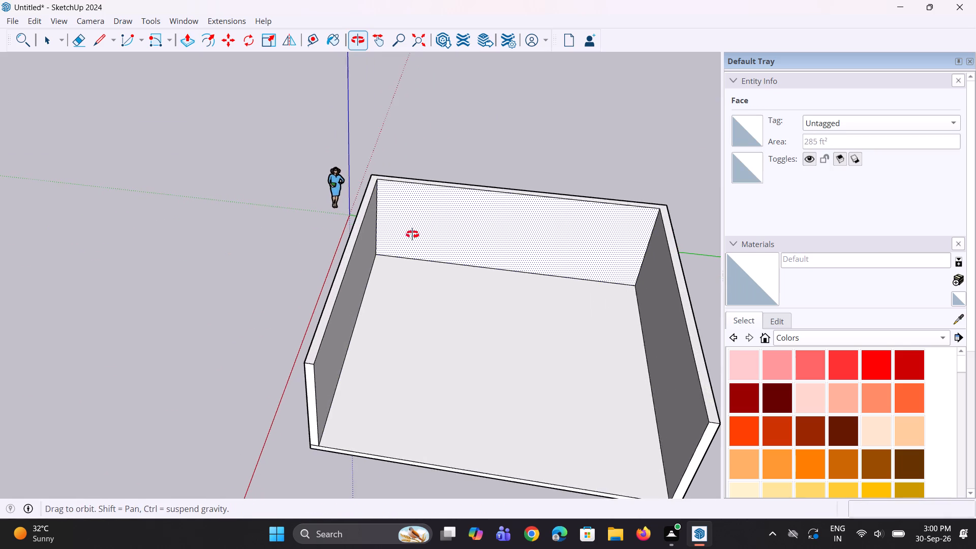
middle_click_drag(412, 234, 328, 223)
scroll(364, 219, "up", 1)
middle_click_drag(430, 253, 425, 227)
scroll(425, 227, "up", 2)
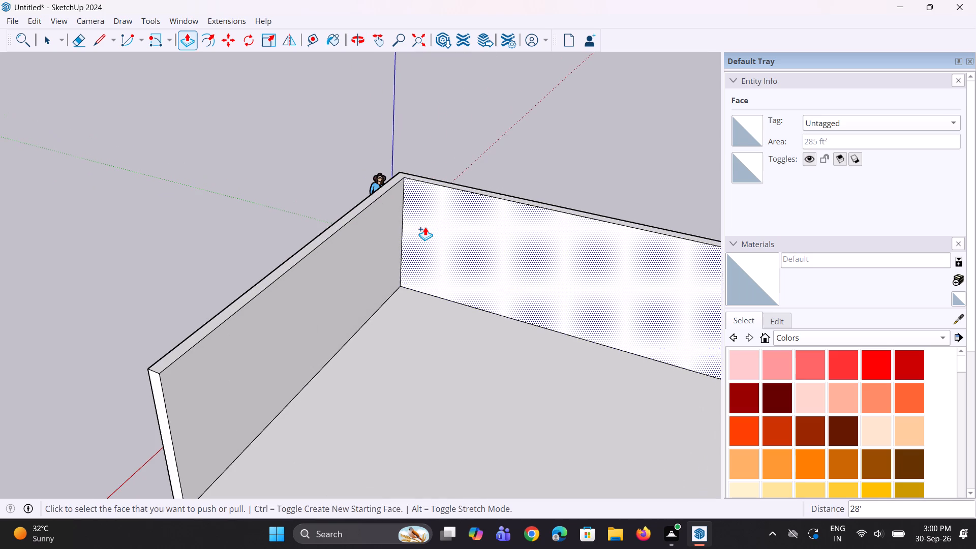
key("space")
key("r")
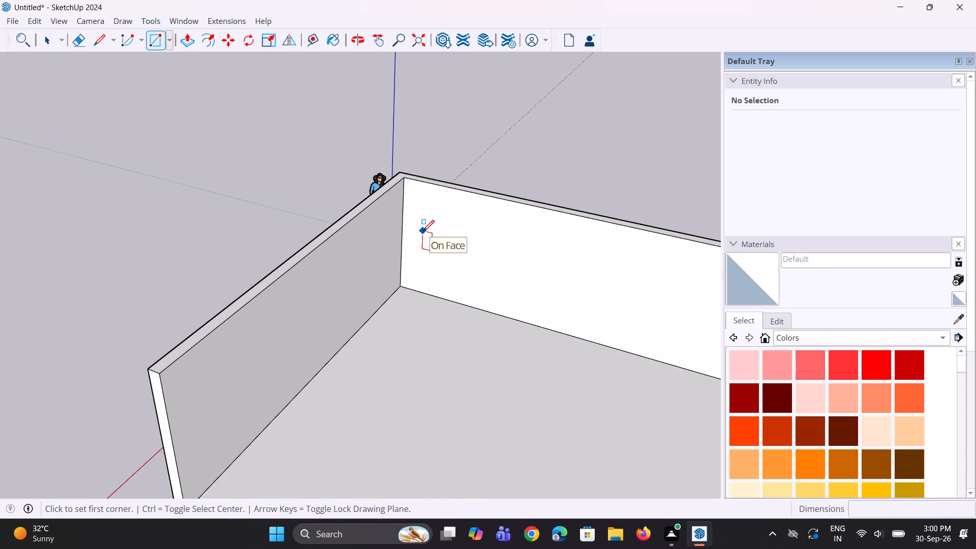
key("space")
scroll(360, 236, "down", 4)
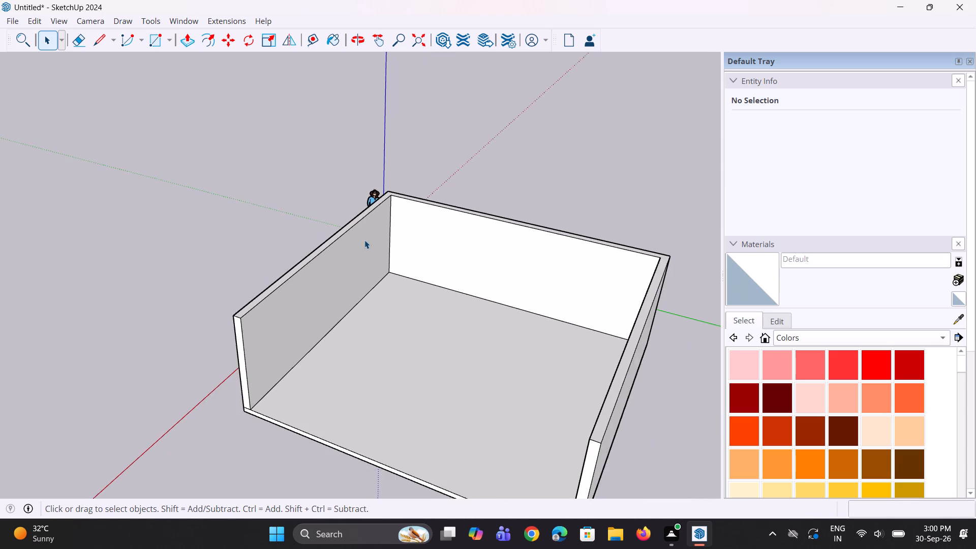
middle_click_drag(376, 257, 405, 261)
scroll(371, 220, "down", 4)
middle_click_drag(658, 435, 630, 393)
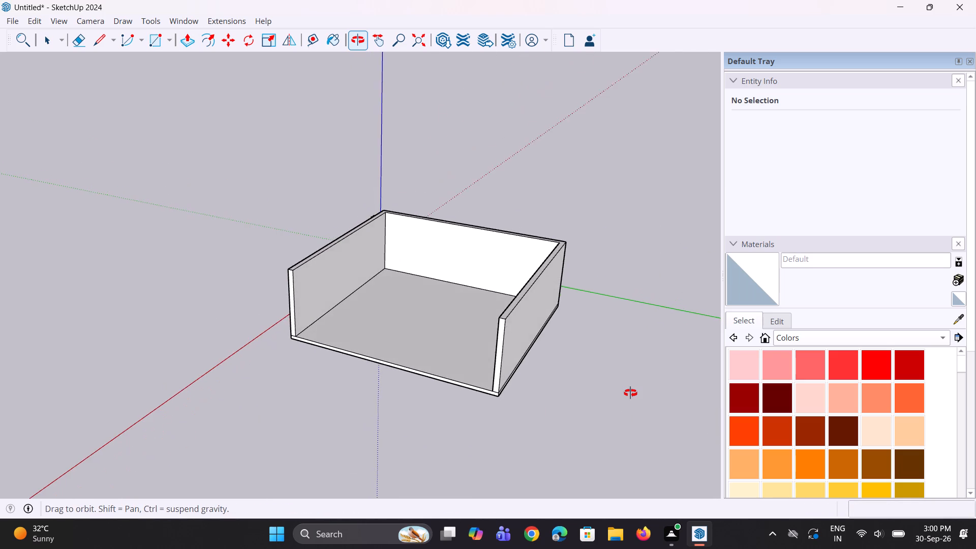
middle_click_drag(630, 393, 648, 398)
scroll(436, 336, "up", 4)
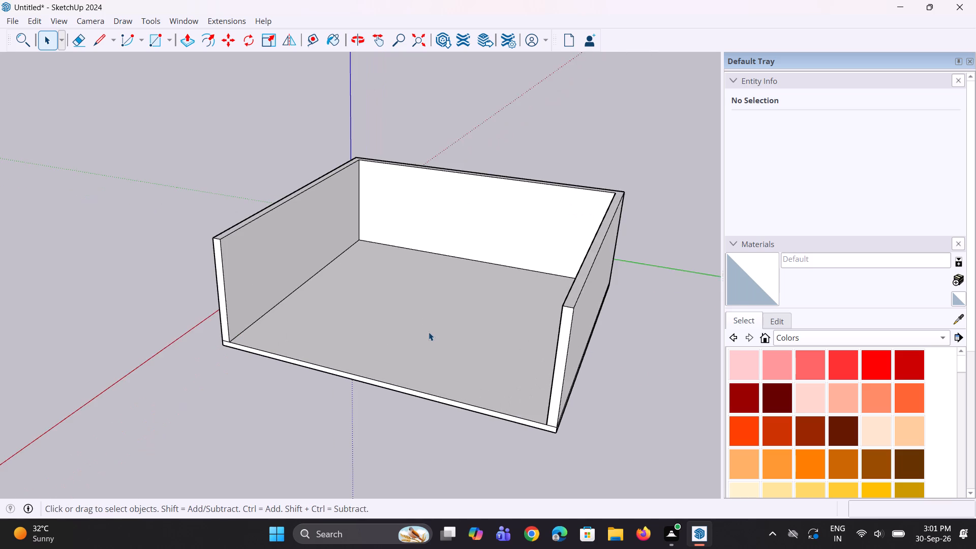
scroll(429, 332, "up", 1)
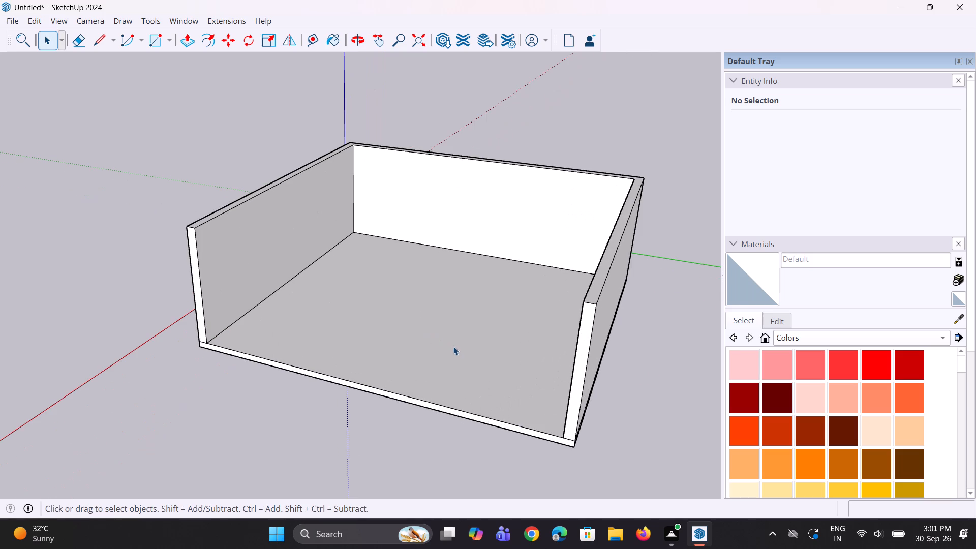
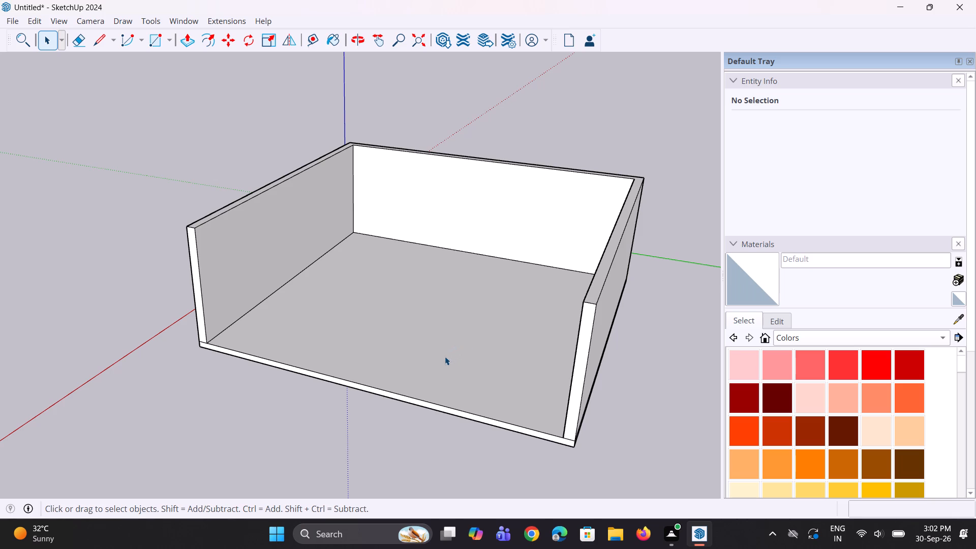
Copy the inner vertical edge at the side wall's open end about 4' along the wall's inside face.
scroll(444, 357, "down", 2)
middle_click_drag(442, 359, 328, 404)
scroll(271, 340, "up", 3)
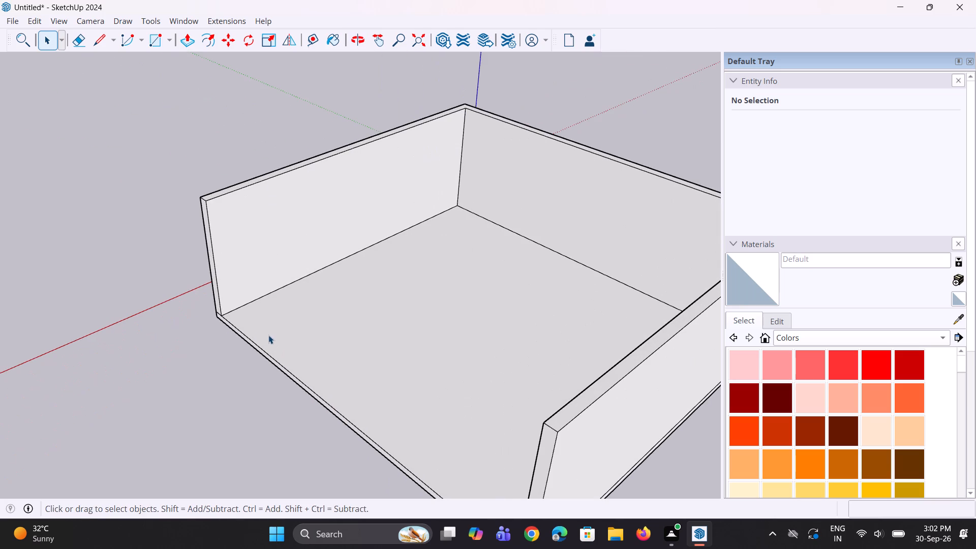
middle_click_drag(268, 335, 221, 345)
scroll(224, 335, "up", 1)
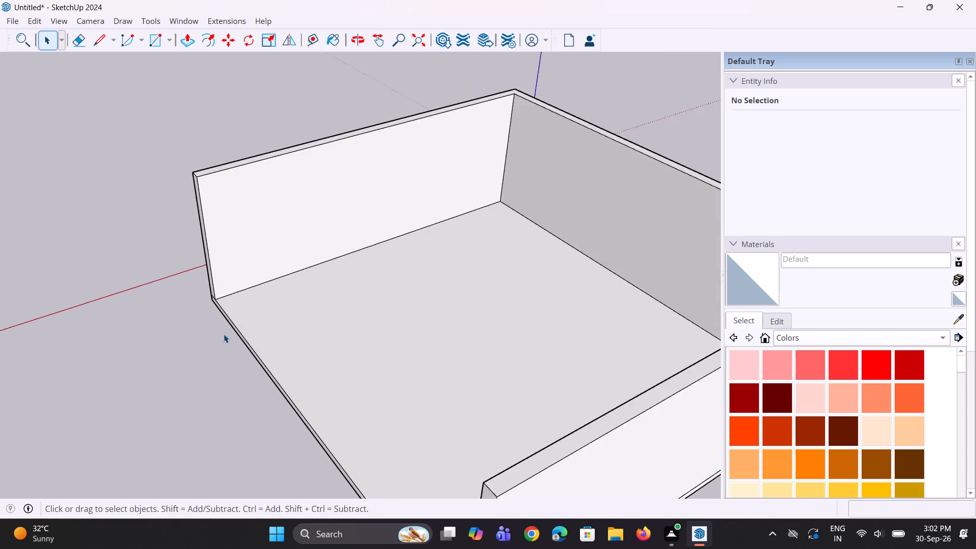
scroll(224, 334, "up", 2)
scroll(227, 329, "down", 4)
middle_click_drag(256, 317, 250, 306)
scroll(241, 289, "up", 1)
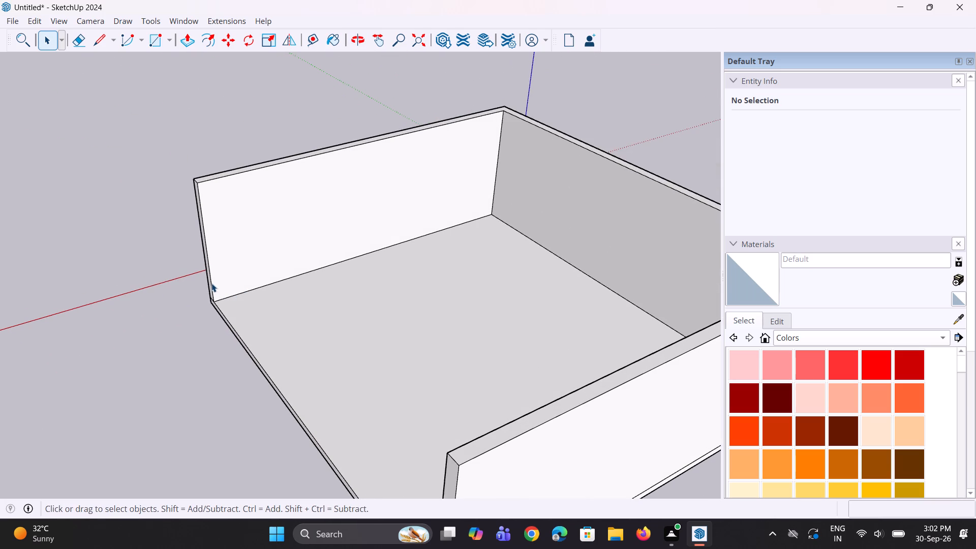
left_click(211, 283)
scroll(224, 280, "up", 5)
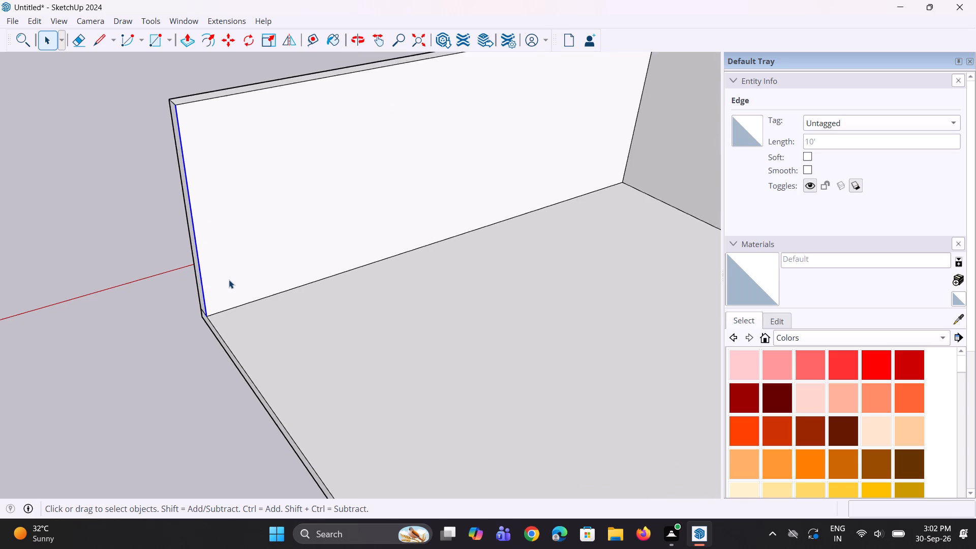
key("m")
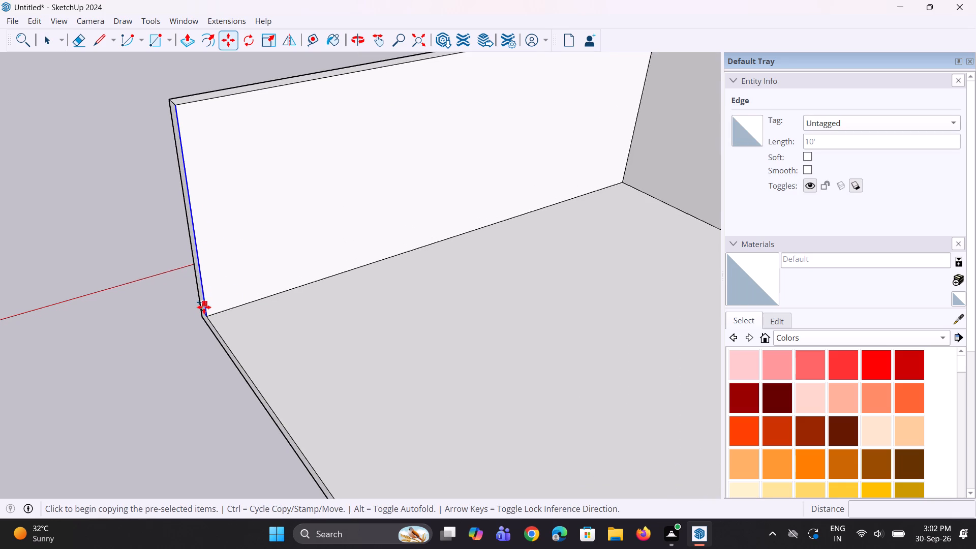
left_click(207, 314)
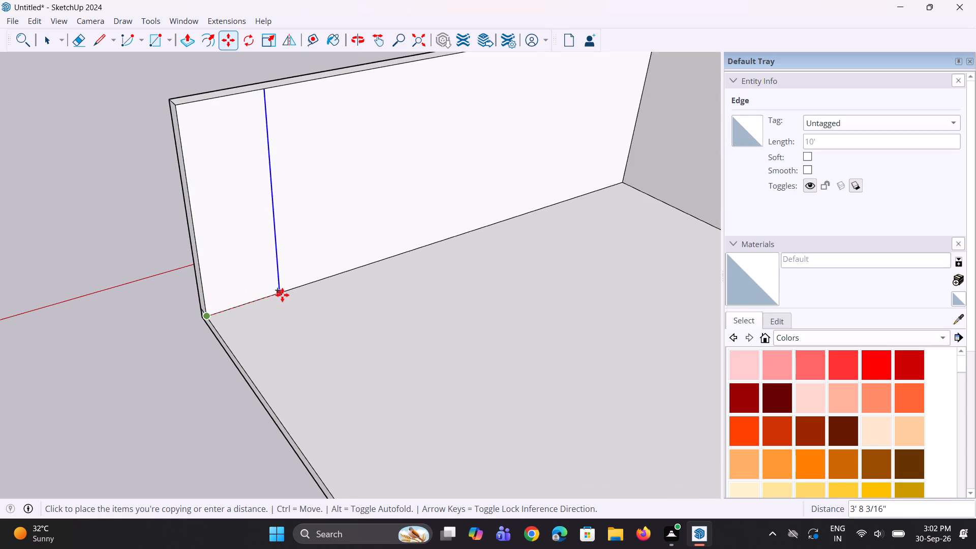
left_click(288, 294)
middle_click_drag(313, 295, 312, 304)
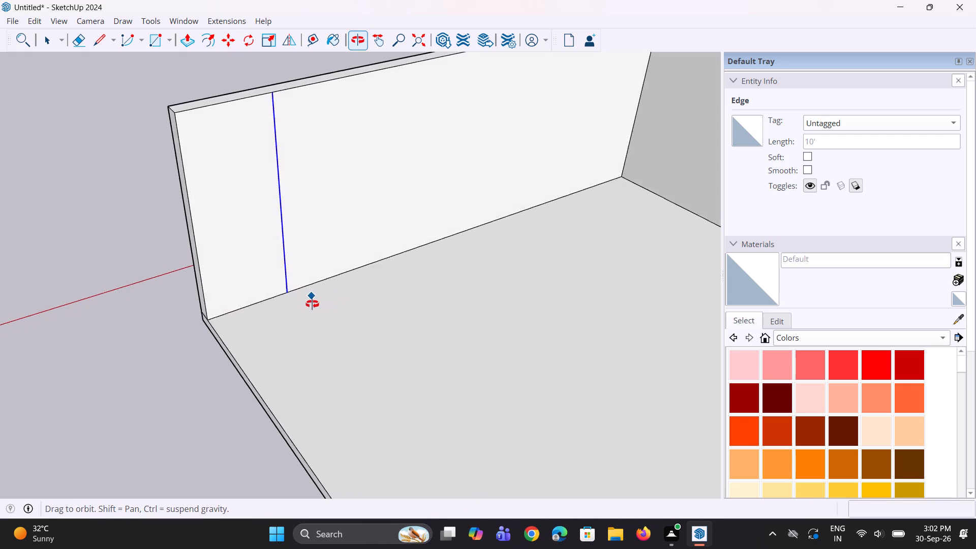
middle_click_drag(312, 304, 307, 303)
scroll(307, 303, "down", 9)
middle_click_drag(416, 298, 281, 264)
key("space")
key("space")
Copy the same wall's inner corner edge about 4' 2 1/2" along the inside face toward the open end.
scroll(417, 241, "up", 5)
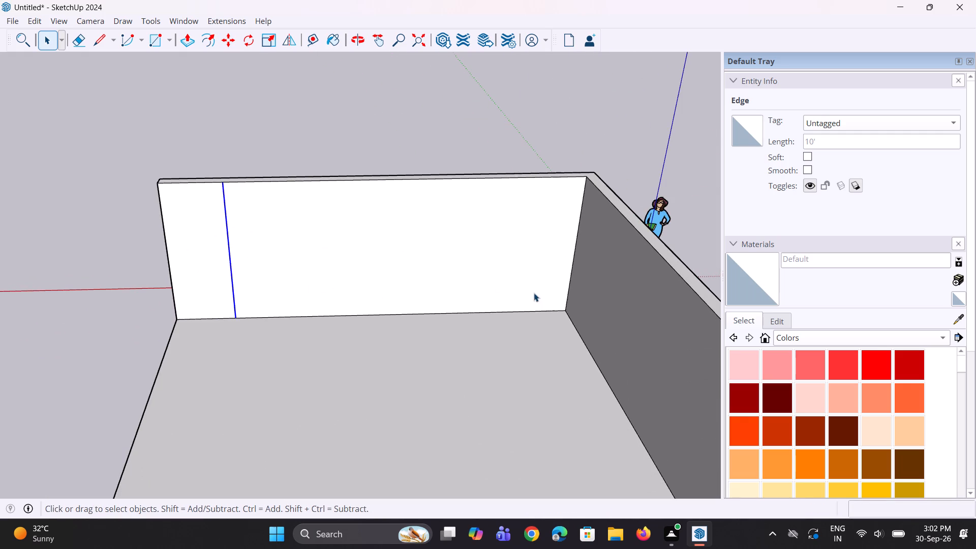
left_click(568, 300)
scroll(557, 302, "up", 4)
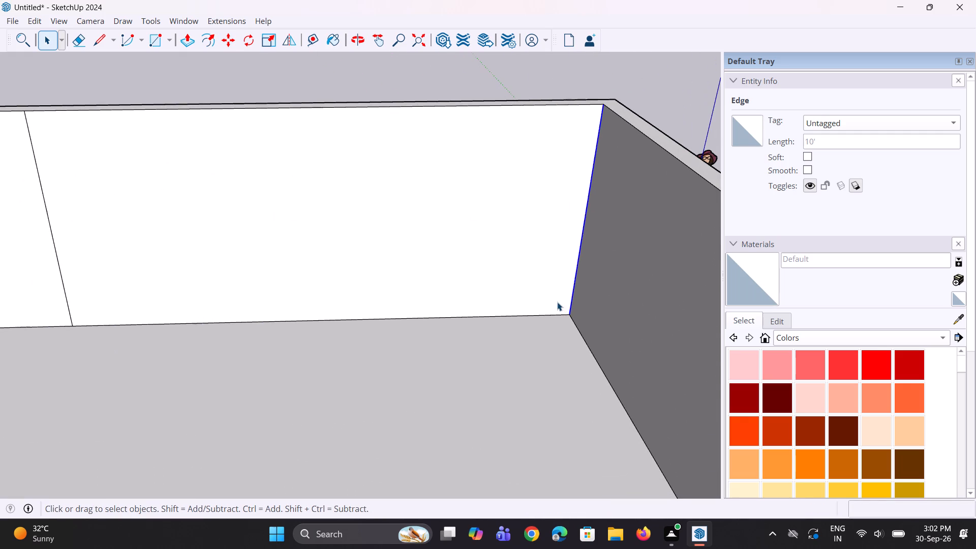
key("m")
left_click(569, 315)
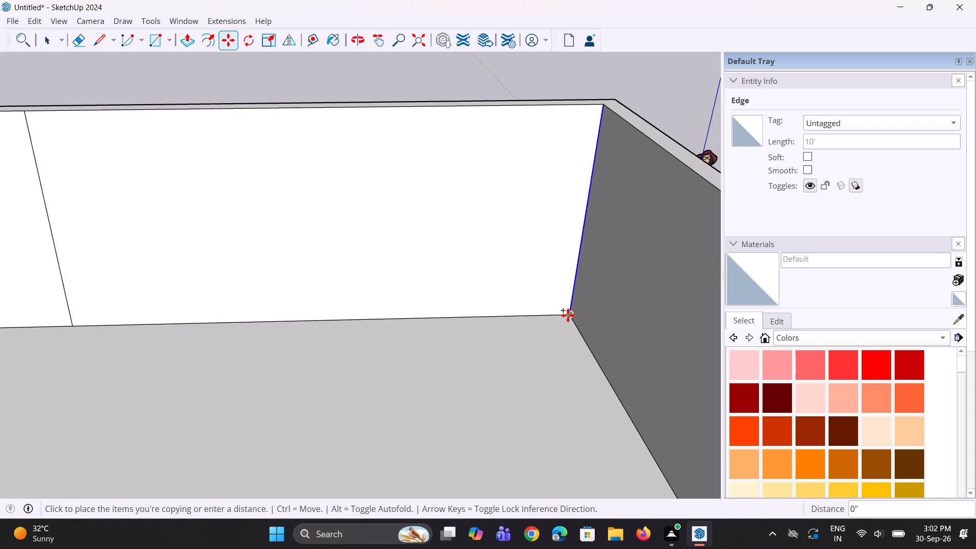
left_click(482, 323)
key("space")
key("space")
key("space")
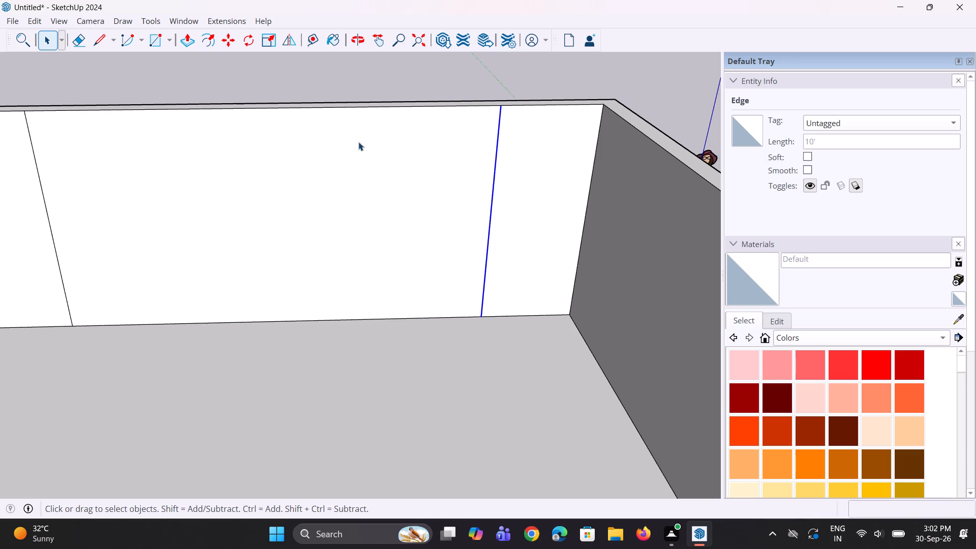
left_click(398, 87)
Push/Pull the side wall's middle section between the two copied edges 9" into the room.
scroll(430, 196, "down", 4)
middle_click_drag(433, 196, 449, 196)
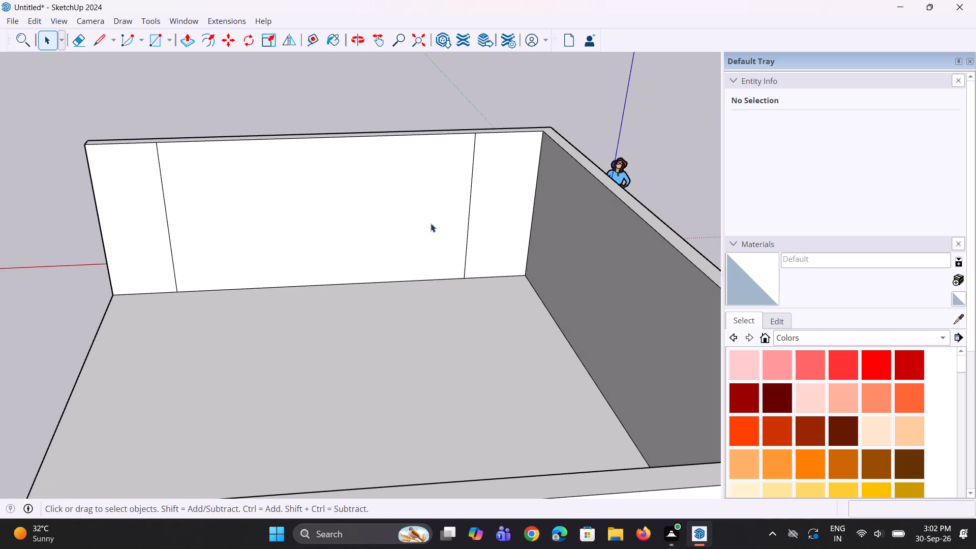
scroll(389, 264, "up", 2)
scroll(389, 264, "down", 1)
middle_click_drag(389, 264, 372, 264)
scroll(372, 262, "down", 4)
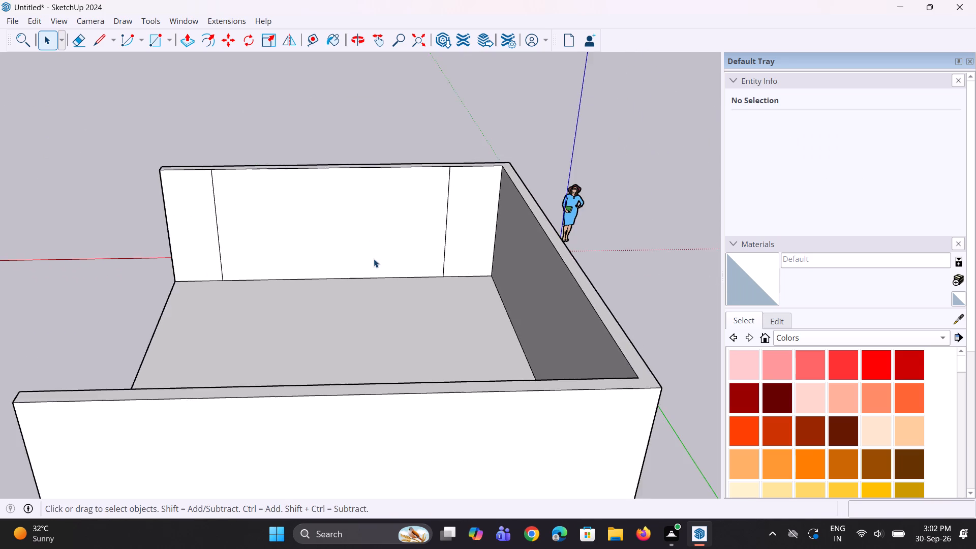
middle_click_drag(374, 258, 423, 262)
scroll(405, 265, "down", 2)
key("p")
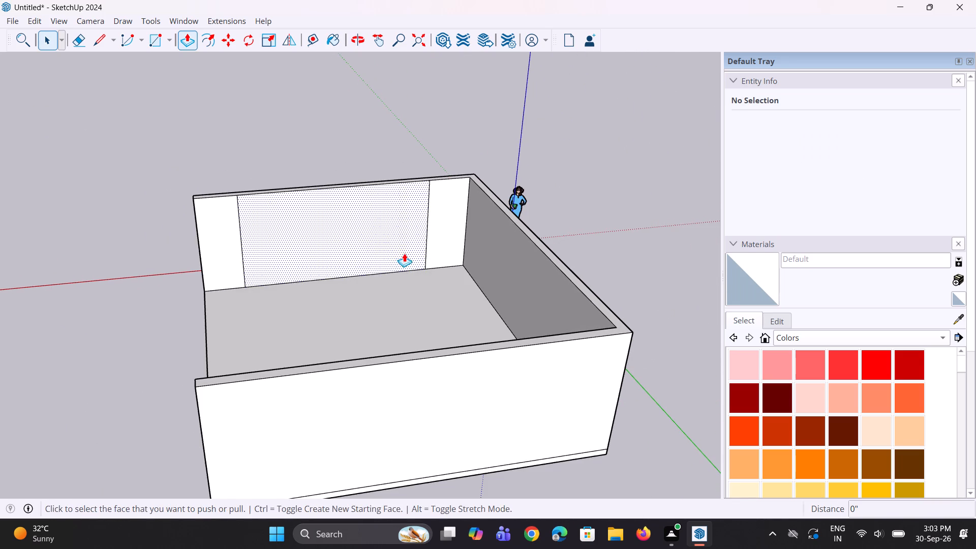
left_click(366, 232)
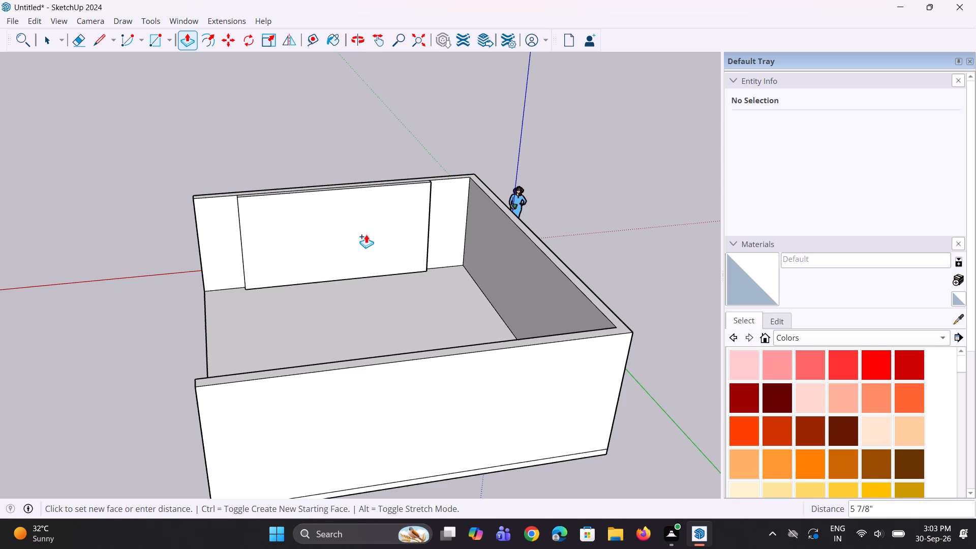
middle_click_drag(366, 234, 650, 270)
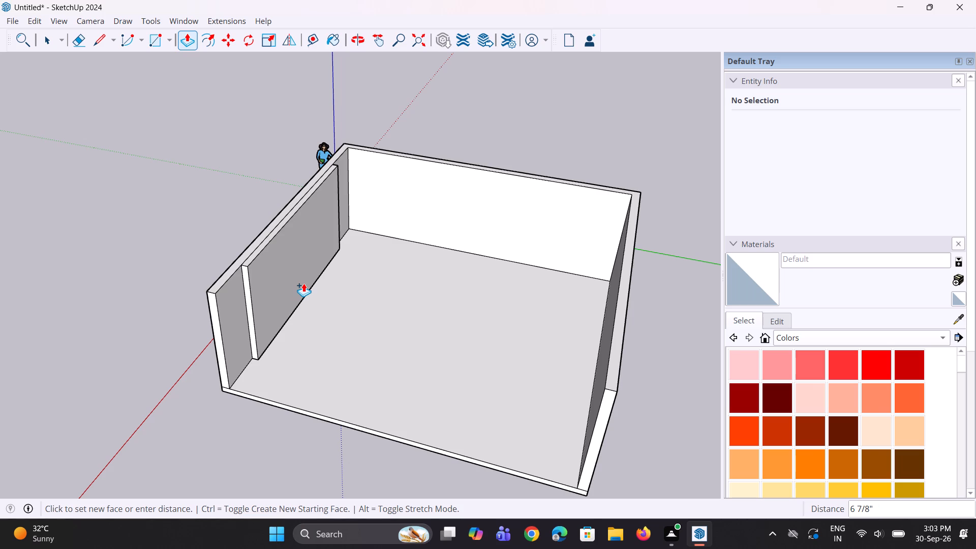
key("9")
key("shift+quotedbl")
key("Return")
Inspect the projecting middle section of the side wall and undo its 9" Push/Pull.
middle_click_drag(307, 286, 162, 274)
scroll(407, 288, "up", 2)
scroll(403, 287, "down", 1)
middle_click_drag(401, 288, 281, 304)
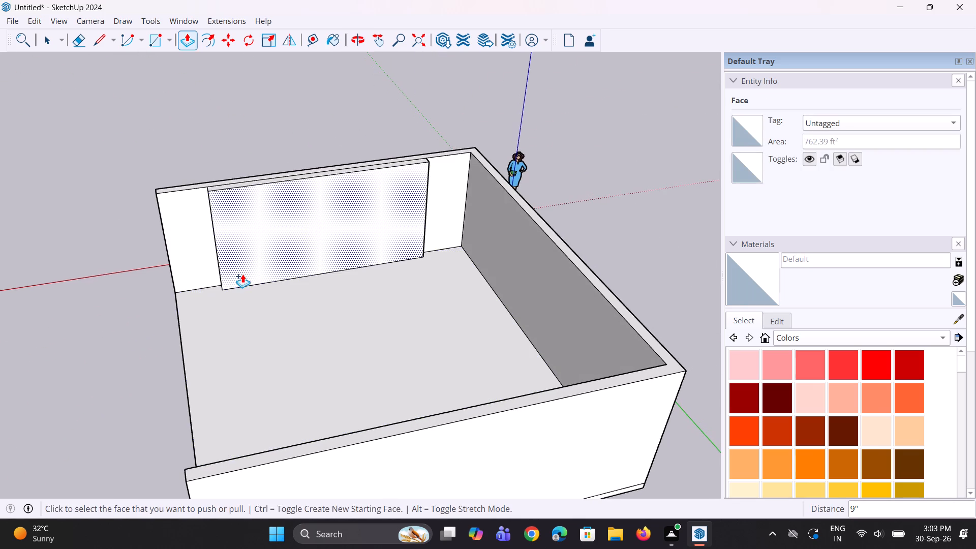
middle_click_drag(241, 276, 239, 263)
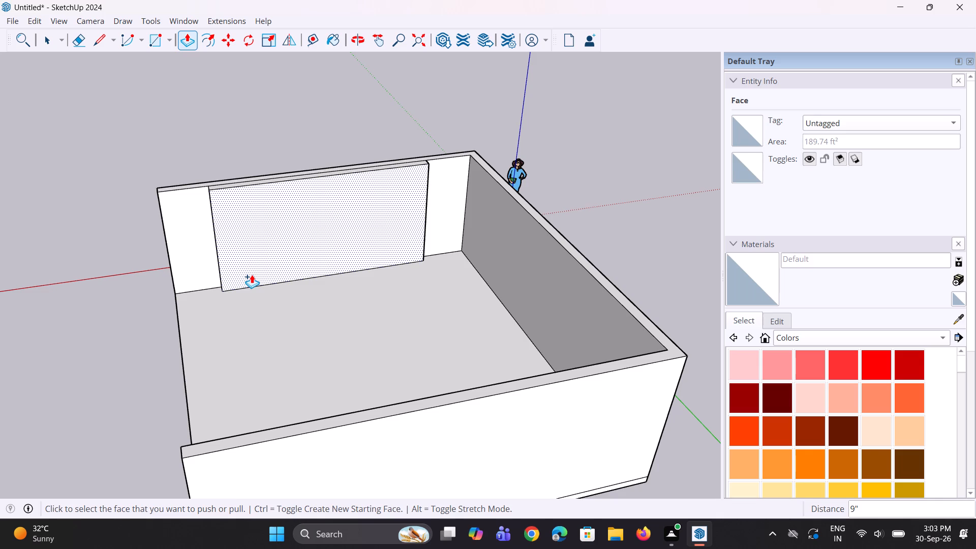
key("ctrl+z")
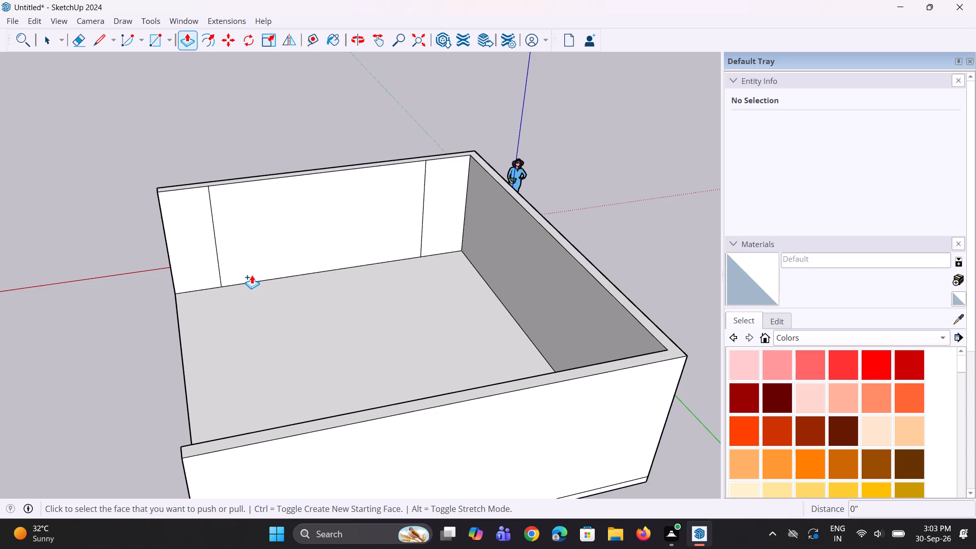
Push/Pull the side wall's middle section 1' into the room as a projecting panel.
left_click(259, 266)
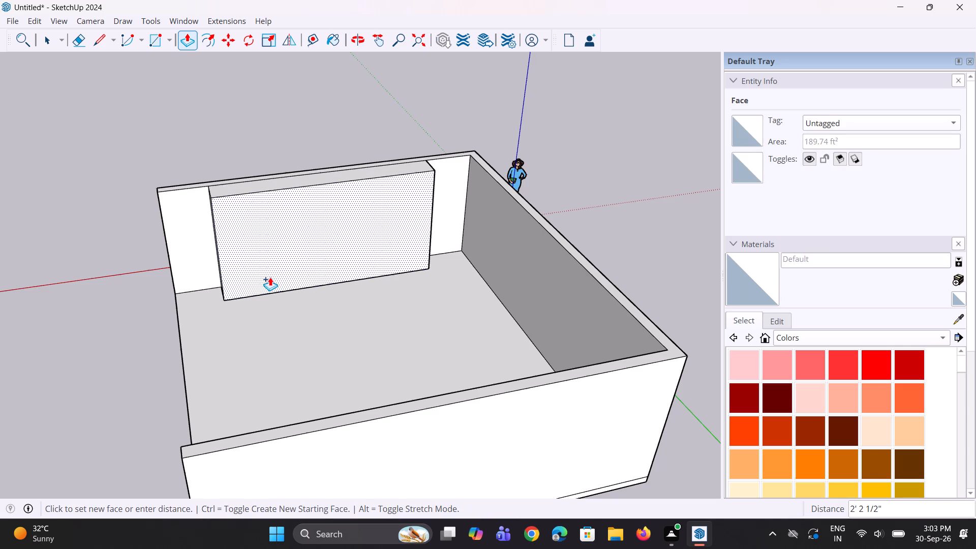
key("1")
key("apostrophe")
key("Return")
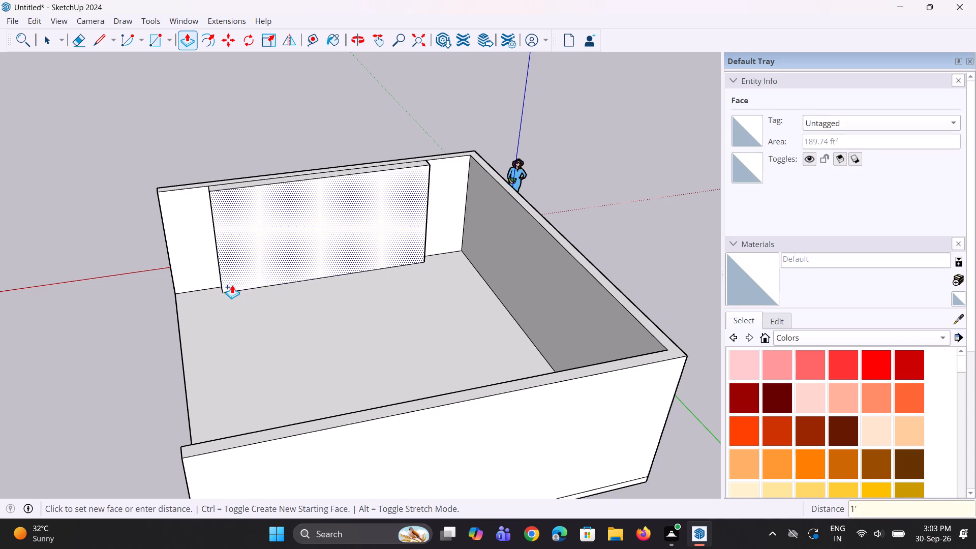
Examine the projecting wall panel and its proportions within the room from several angles and distances.
middle_click_drag(202, 255, 241, 232)
scroll(234, 234, "down", 2)
scroll(210, 247, "up", 5)
middle_click_drag(217, 246, 223, 247)
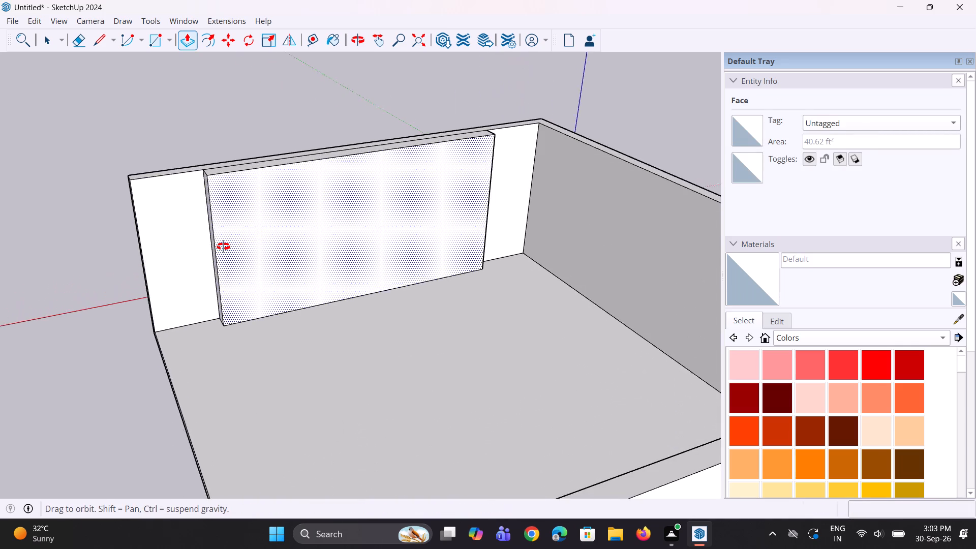
middle_click_drag(223, 247, 262, 241)
scroll(262, 241, "up", 2)
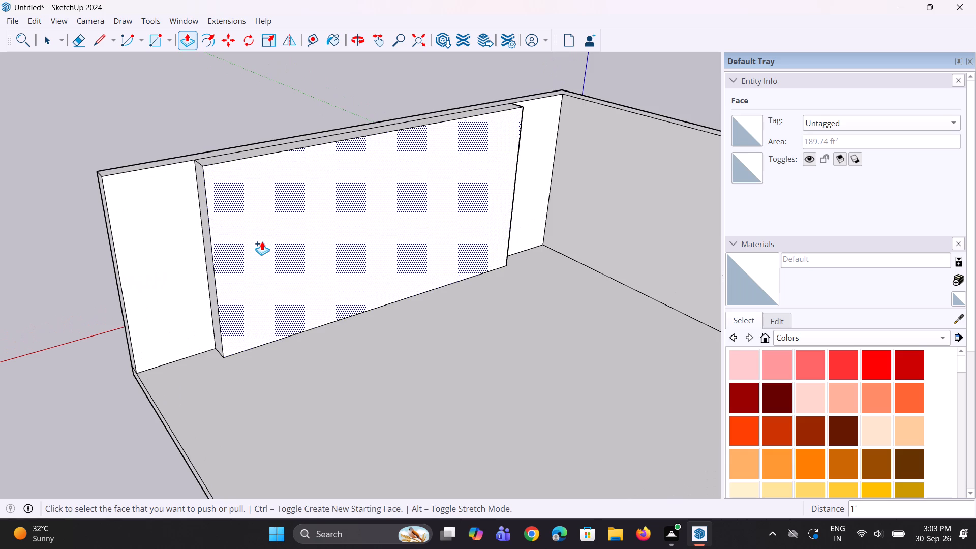
scroll(262, 241, "down", 1)
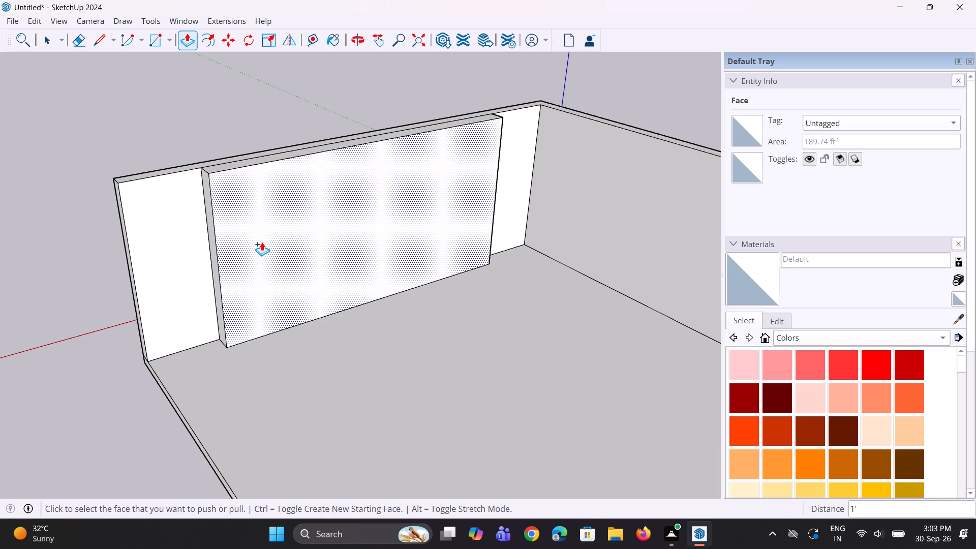
scroll(241, 249, "down", 3)
middle_click_drag(253, 267, 164, 273)
scroll(321, 238, "up", 2)
middle_click_drag(322, 238, 353, 223)
scroll(257, 253, "down", 4)
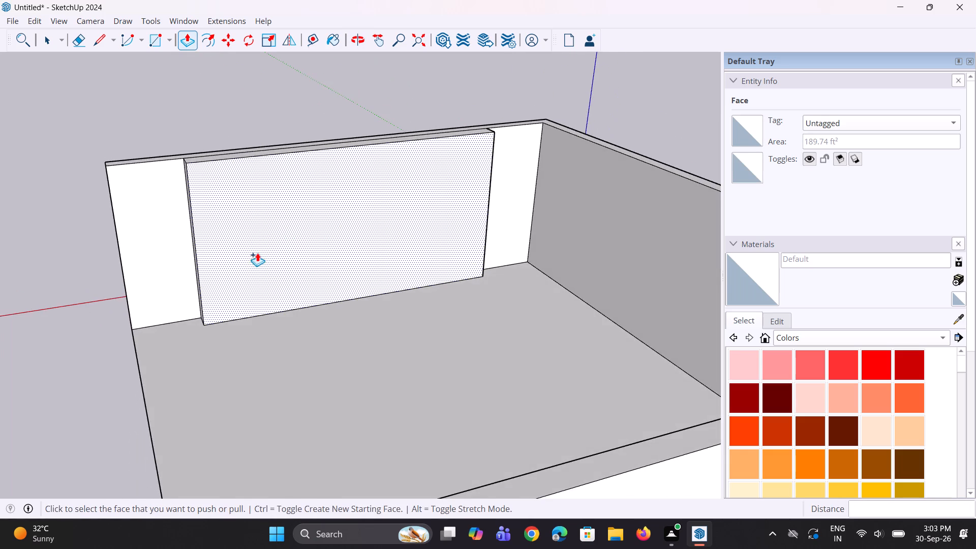
scroll(257, 253, "down", 1)
middle_click_drag(92, 327, 0, 325)
scroll(365, 255, "up", 1)
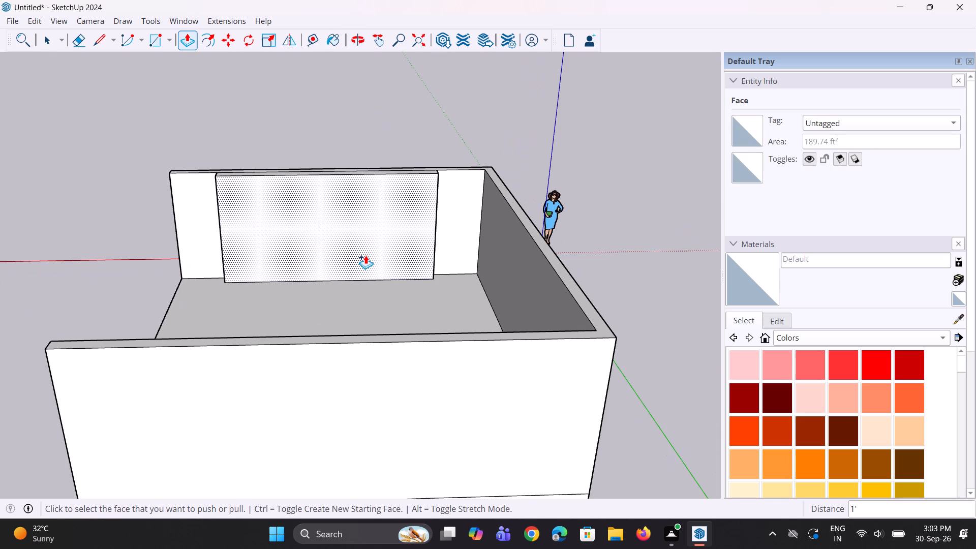
key("space")
key("space")
middle_click_drag(344, 273, 337, 274)
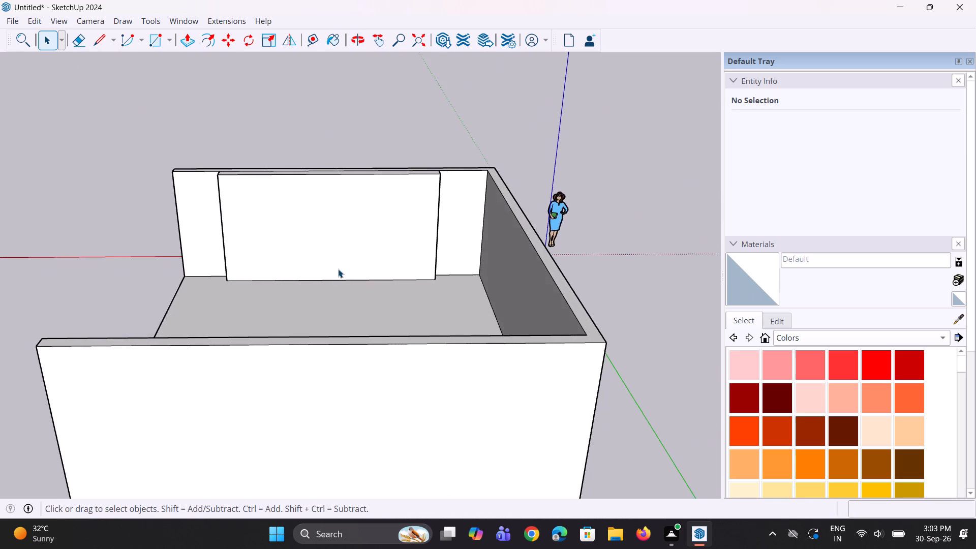
scroll(340, 266, "down", 3)
middle_click_drag(361, 261, 360, 268)
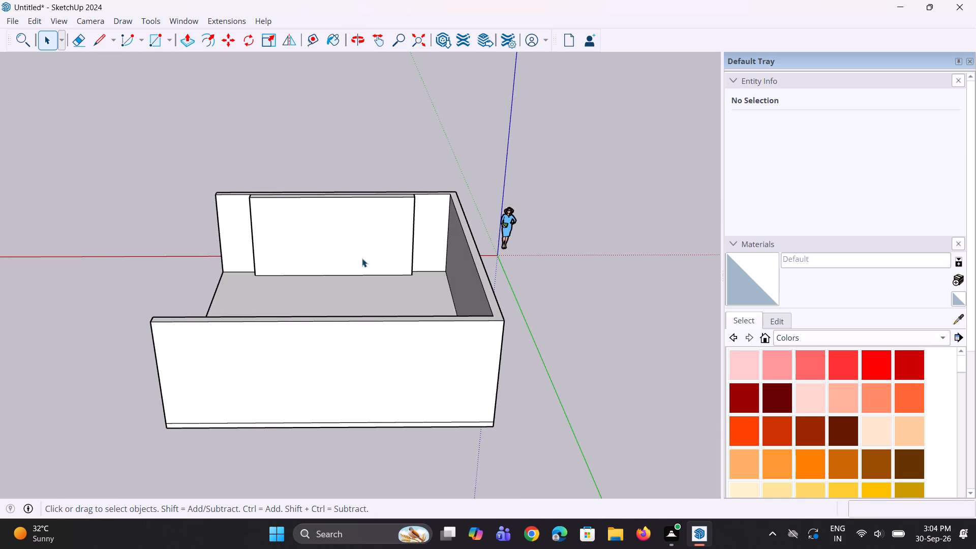
middle_click(348, 258)
scroll(263, 251, "up", 1)
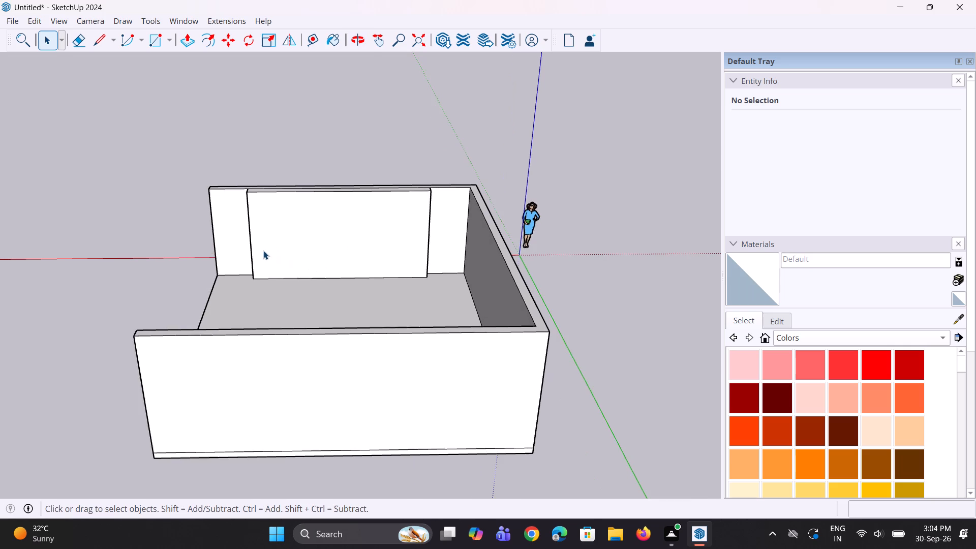
scroll(261, 251, "up", 2)
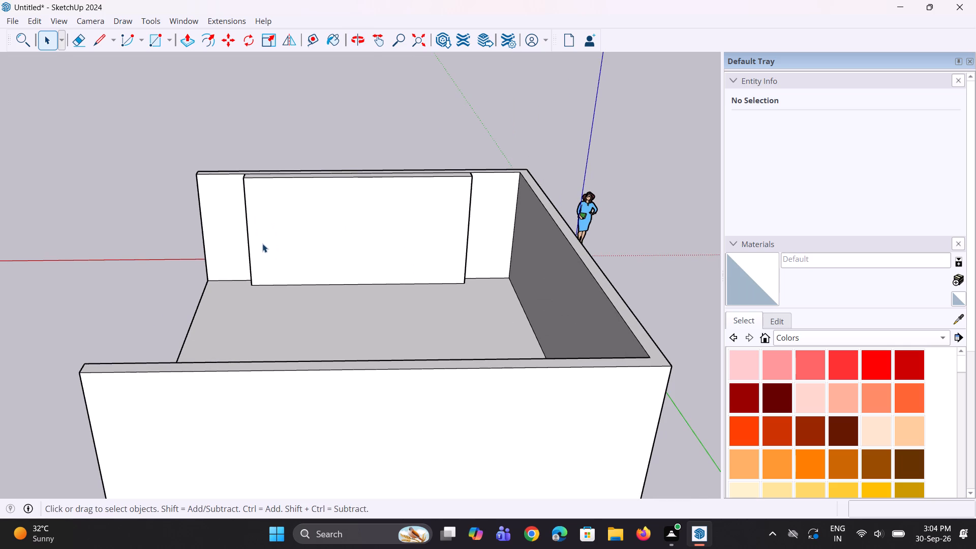
scroll(263, 241, "down", 1)
middle_click_drag(265, 239, 299, 236)
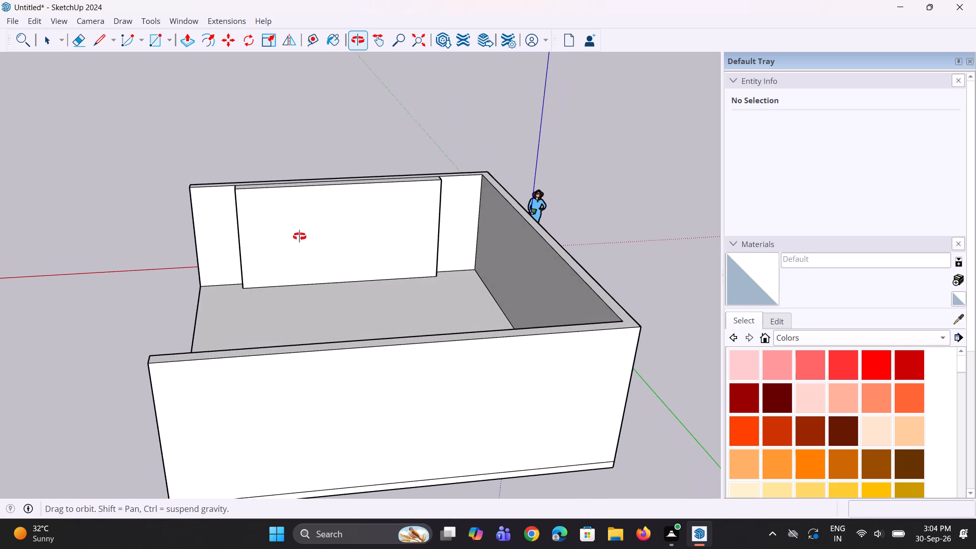
middle_click_drag(299, 236, 300, 236)
scroll(273, 255, "up", 4)
middle_click_drag(272, 256, 345, 263)
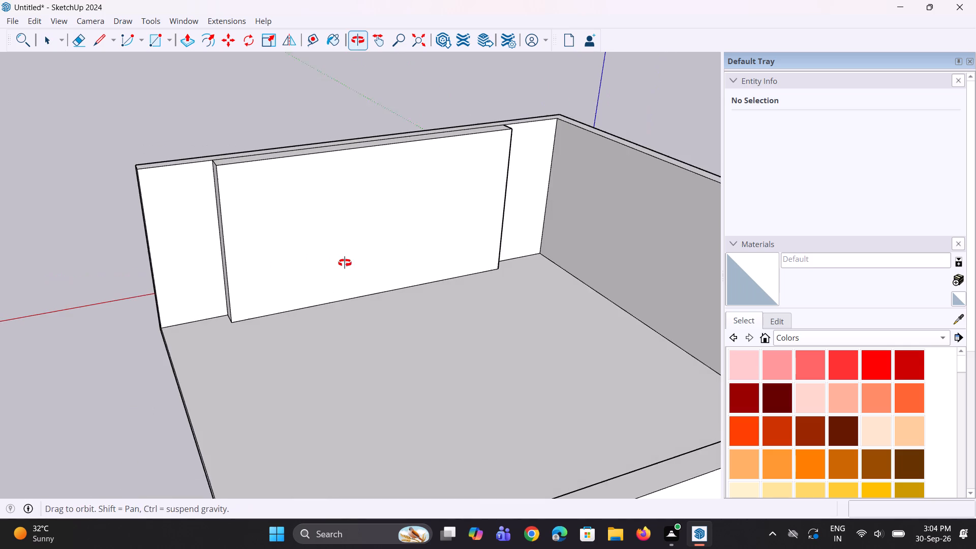
middle_click_drag(345, 263, 348, 262)
scroll(263, 300, "up", 1)
scroll(242, 313, "down", 2)
Examine the projecting wall panel and its vertical end edge from several angles and distances.
scroll(224, 317, "up", 2)
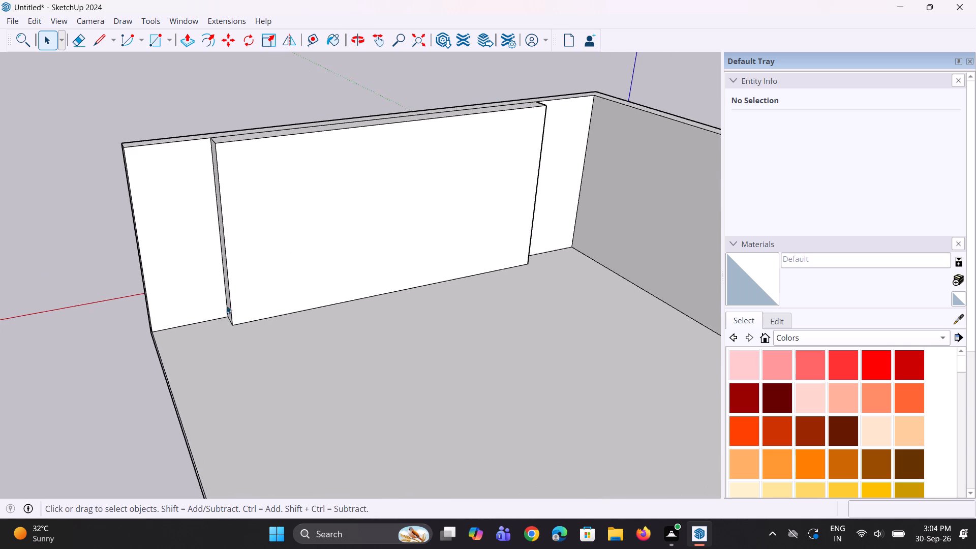
scroll(228, 303, "up", 3)
middle_click_drag(232, 303, 271, 296)
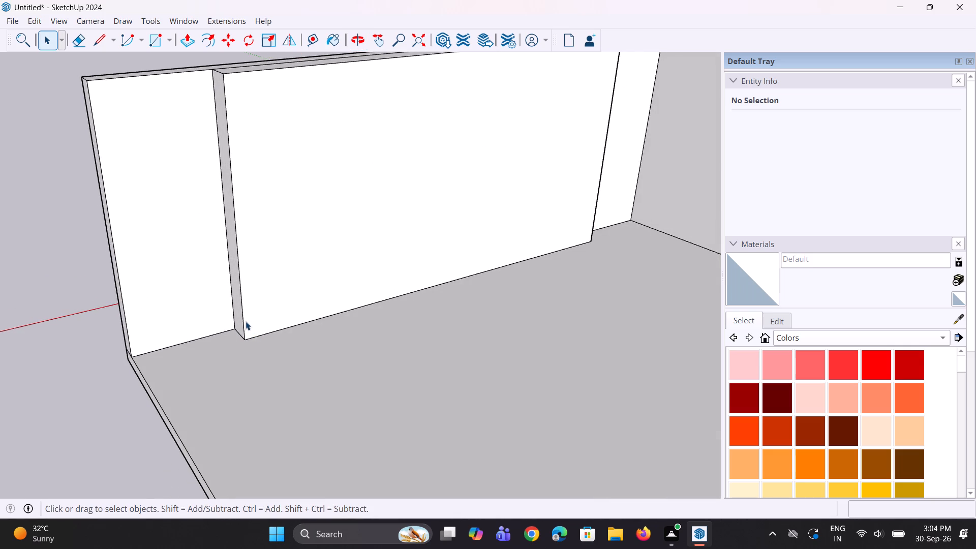
left_click(245, 320)
scroll(257, 320, "down", 5)
middle_click_drag(269, 327, 264, 327)
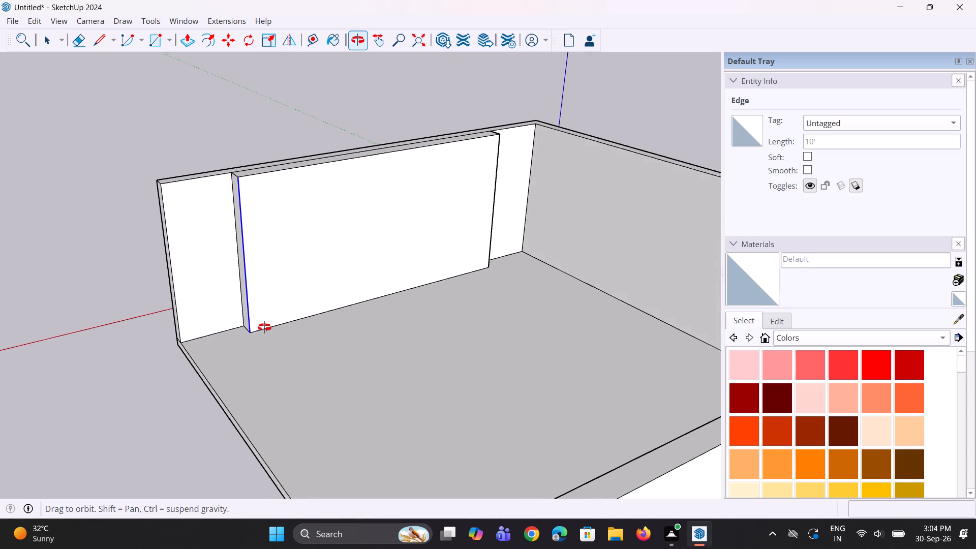
middle_click_drag(264, 327, 219, 320)
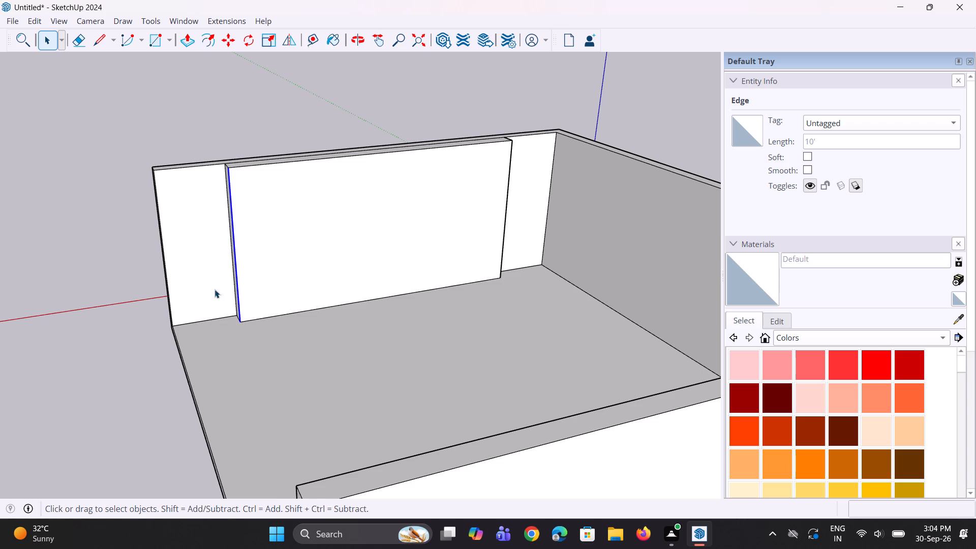
middle_click_drag(305, 273, 264, 288)
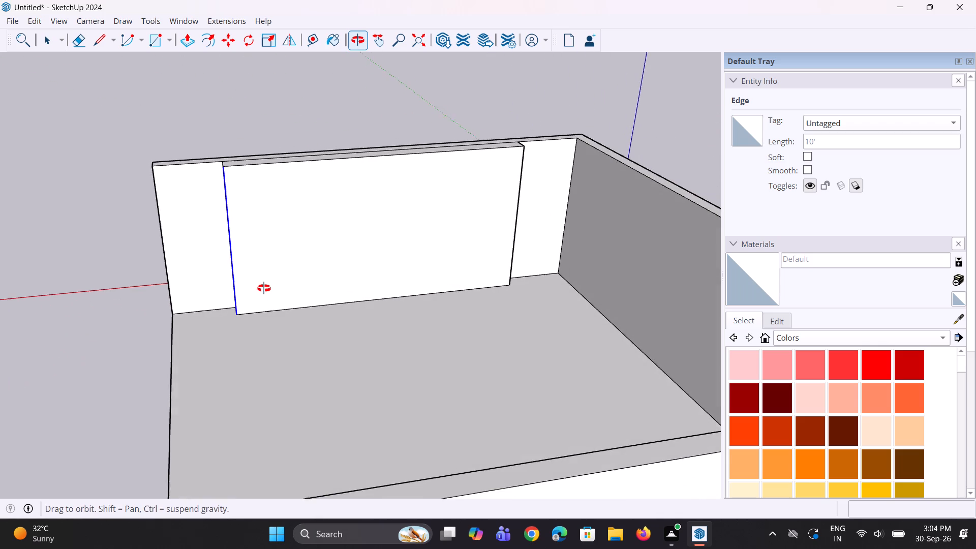
middle_click_drag(264, 288, 264, 287)
middle_click(264, 287)
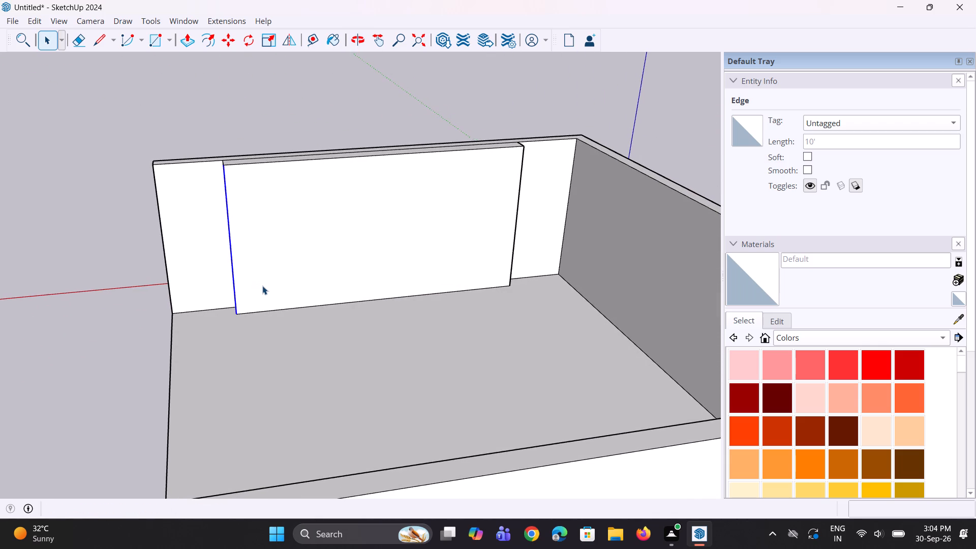
scroll(262, 286, "down", 4)
middle_click_drag(262, 285, 259, 278)
scroll(259, 278, "up", 2)
Offset the projecting panel's front face outline inward by about 1' 11 1/4".
key("r")
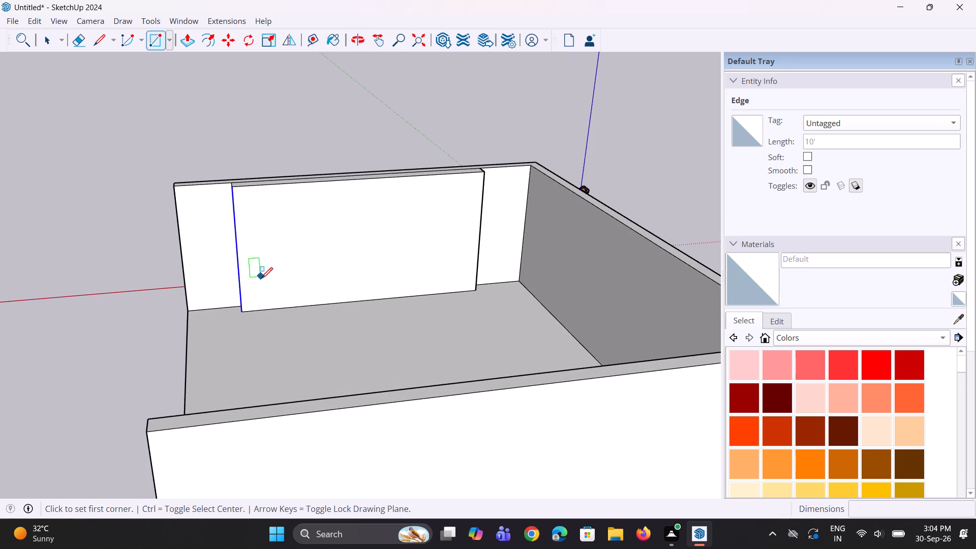
scroll(257, 286, "up", 3)
key("f")
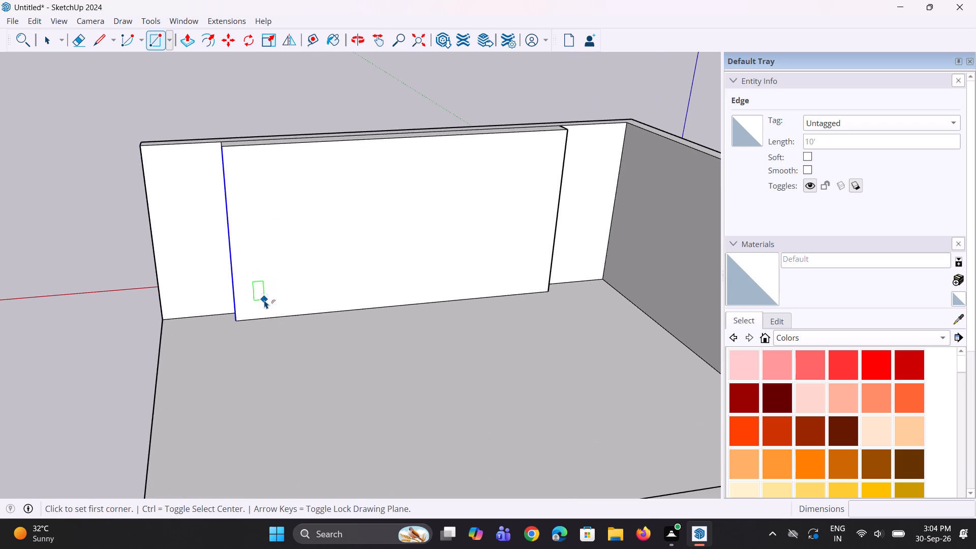
left_click(252, 284)
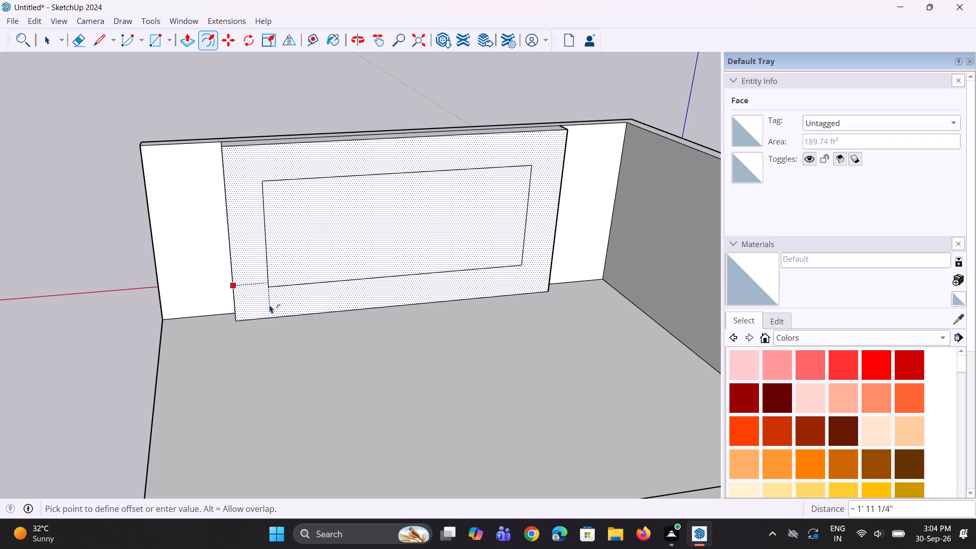
left_click(269, 304)
scroll(281, 279, "up", 5)
key("space")
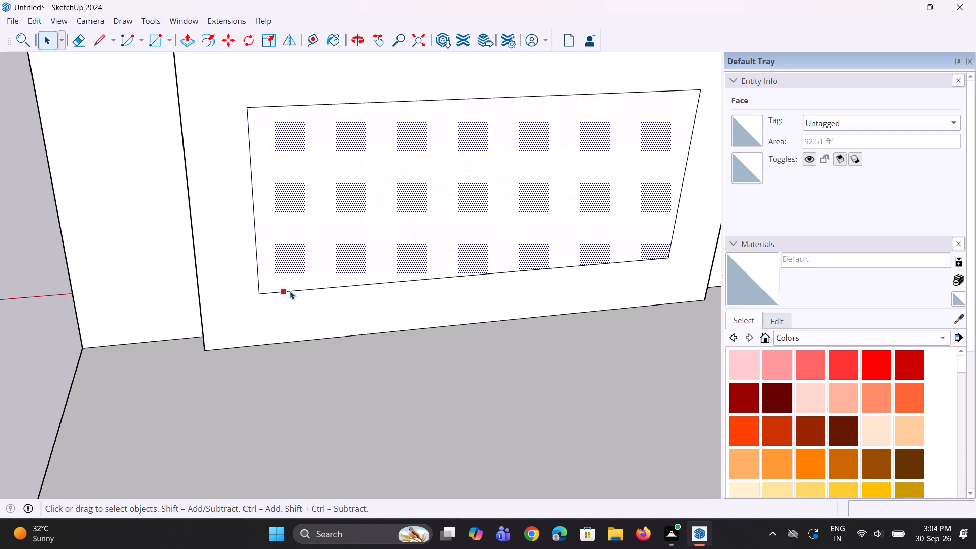
Move the inner rectangle's lower edge down onto the panel's base edge at the floor.
left_click(290, 291)
key("m")
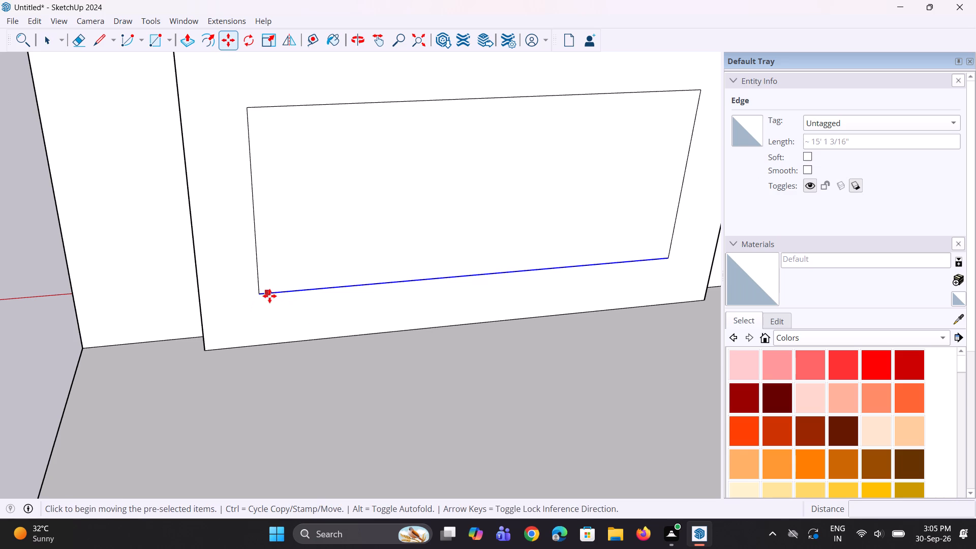
left_click(264, 294)
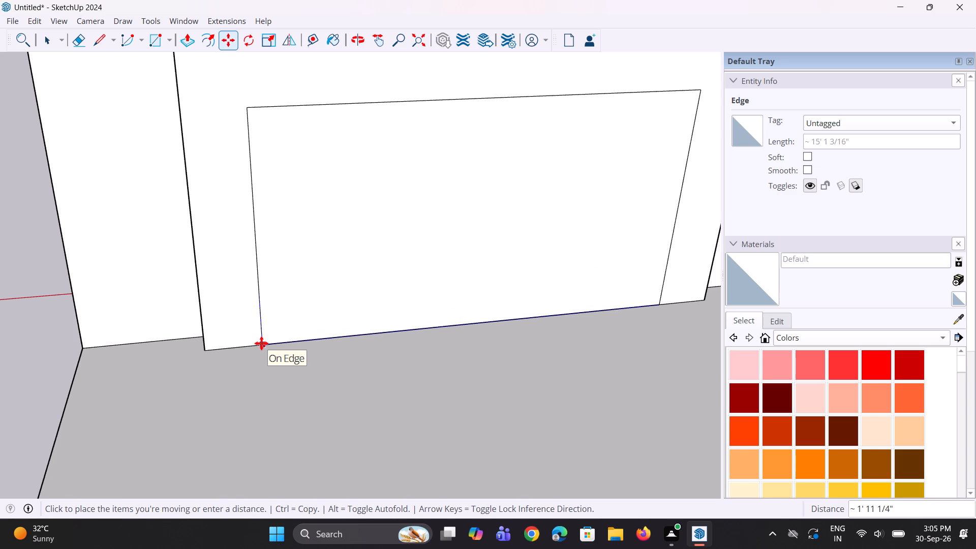
left_click(261, 343)
scroll(260, 343, "down", 9)
key("space")
key("space")
Move the inner rectangle's vertical edge nearest the room corner outward onto the panel's outer vertical edge.
middle_click_drag(401, 307, 401, 307)
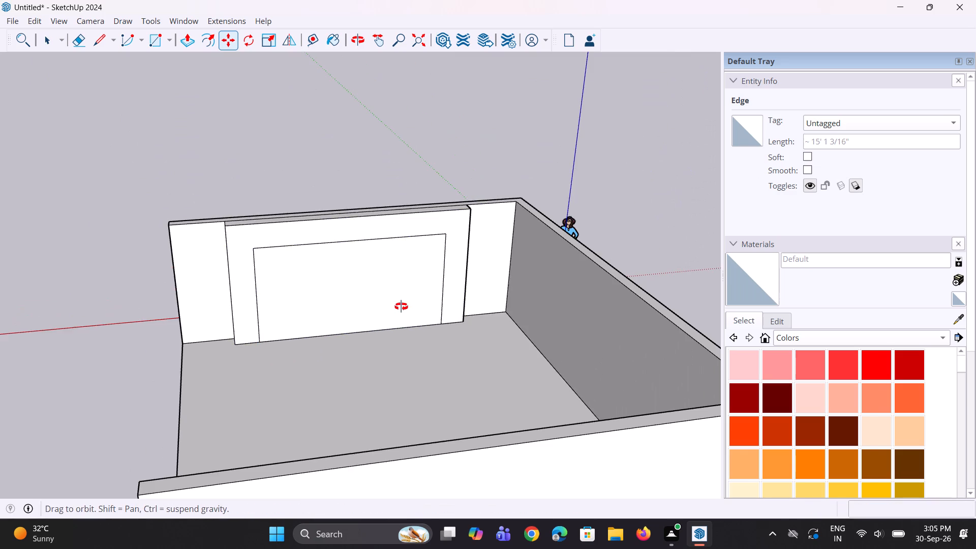
middle_click_drag(401, 307, 374, 283)
scroll(439, 268, "up", 6)
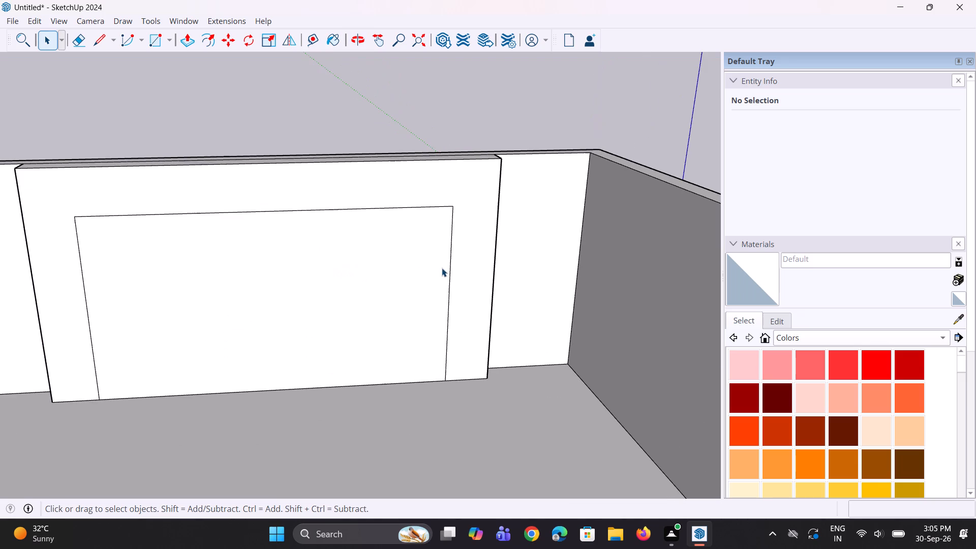
left_click(449, 272)
scroll(451, 229, "up", 2)
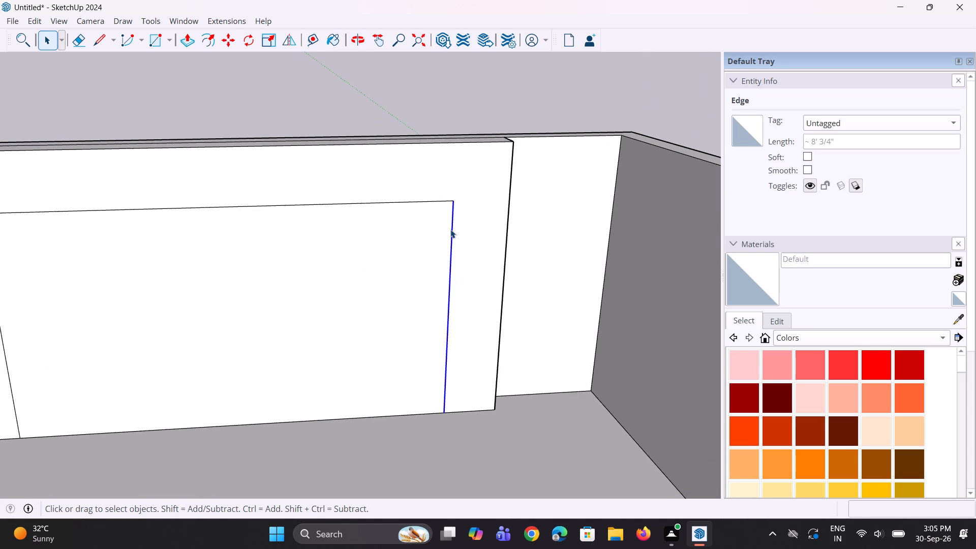
key("m")
left_click(453, 207)
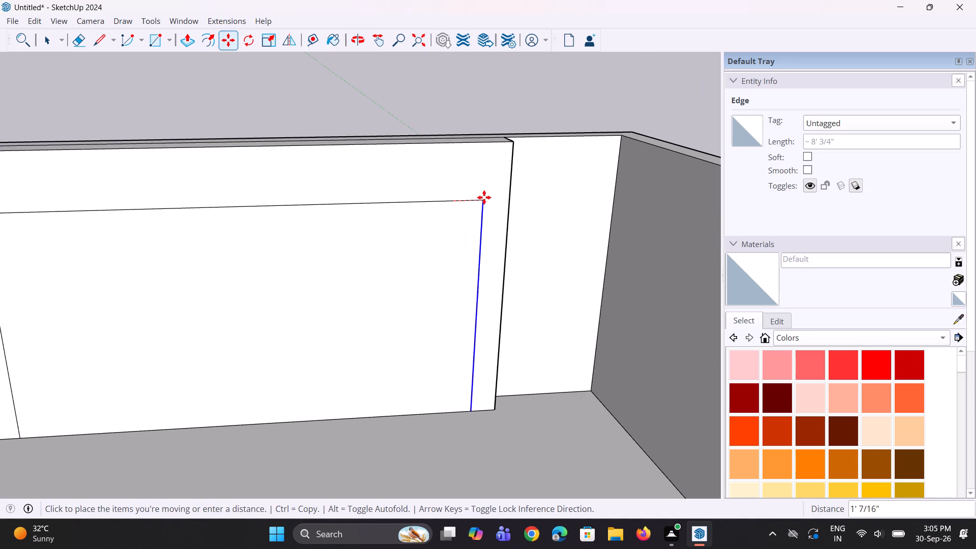
left_click(506, 198)
scroll(487, 278, "down", 5)
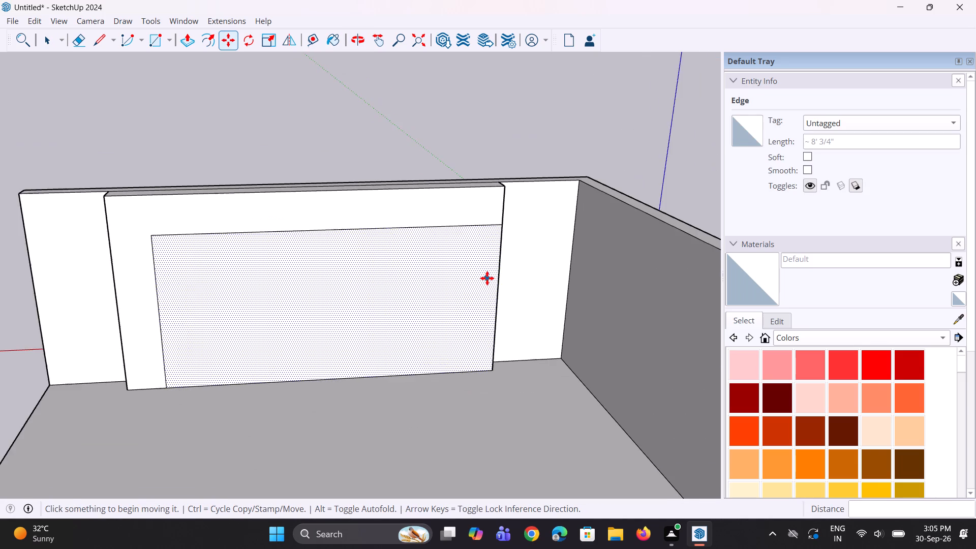
key("space")
key("space")
left_click(538, 145)
Examine the proportions of the inner rectangle and its border on the projecting panel.
scroll(377, 341, "down", 4)
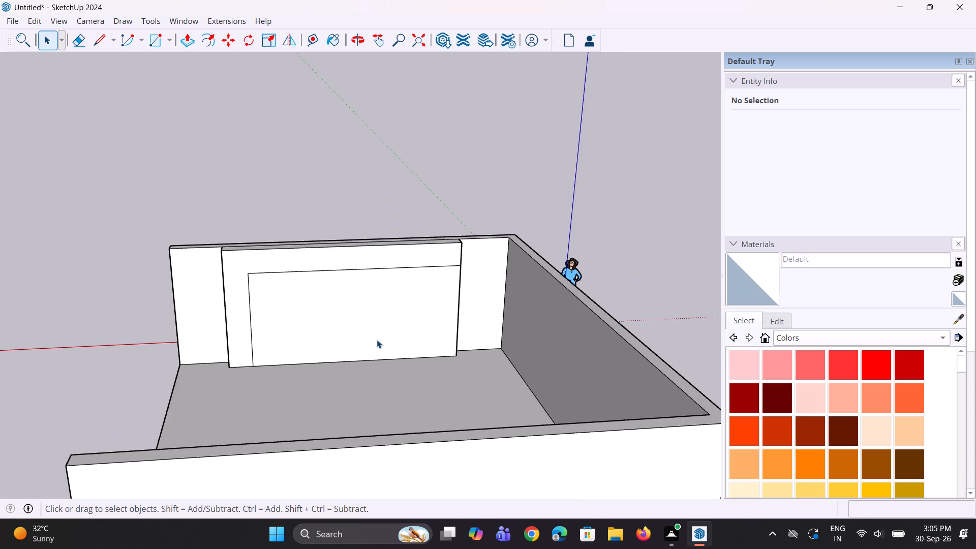
middle_click_drag(379, 338, 378, 331)
scroll(377, 330, "down", 3)
middle_click_drag(382, 338, 368, 304)
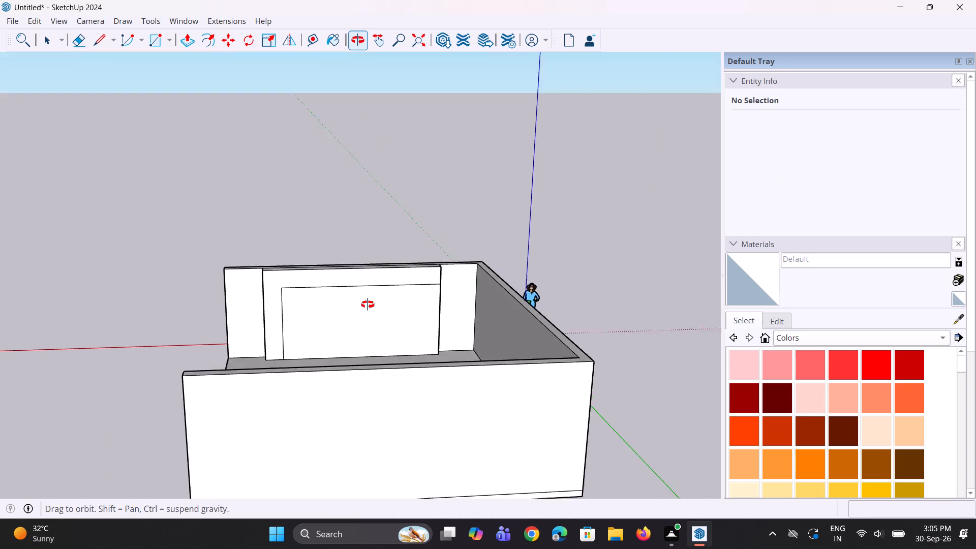
middle_click_drag(368, 304, 387, 321)
scroll(272, 308, "up", 4)
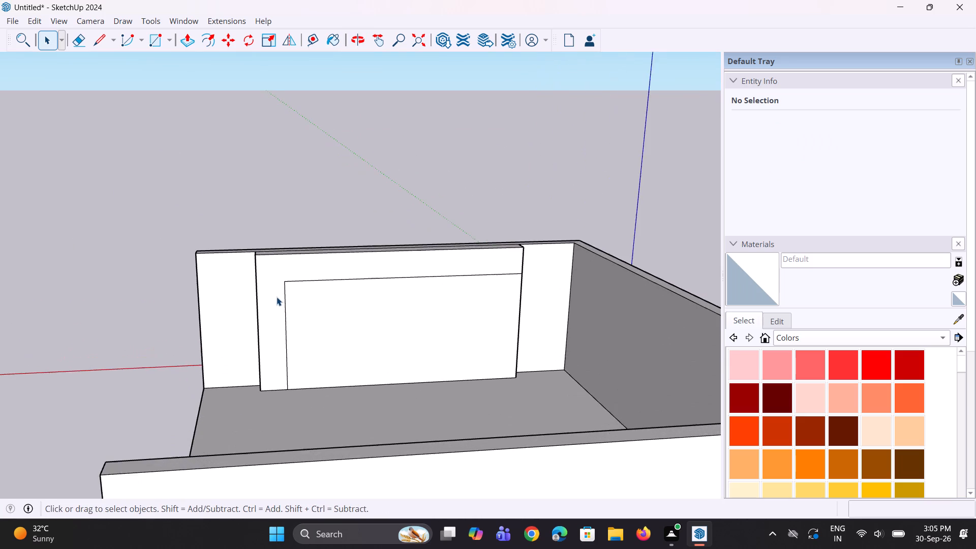
scroll(277, 297, "down", 4)
scroll(297, 303, "up", 3)
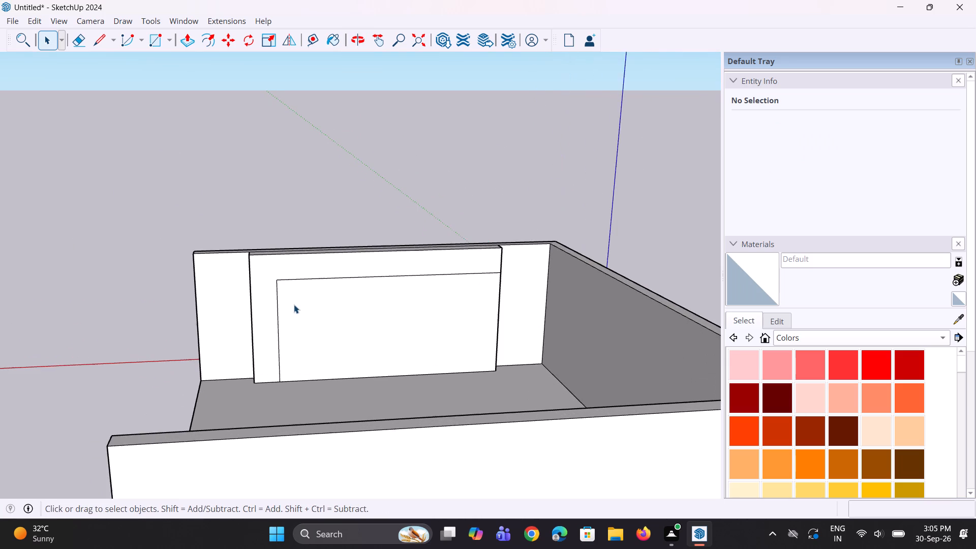
scroll(294, 304, "up", 1)
middle_click_drag(301, 313, 368, 314)
scroll(314, 316, "up", 3)
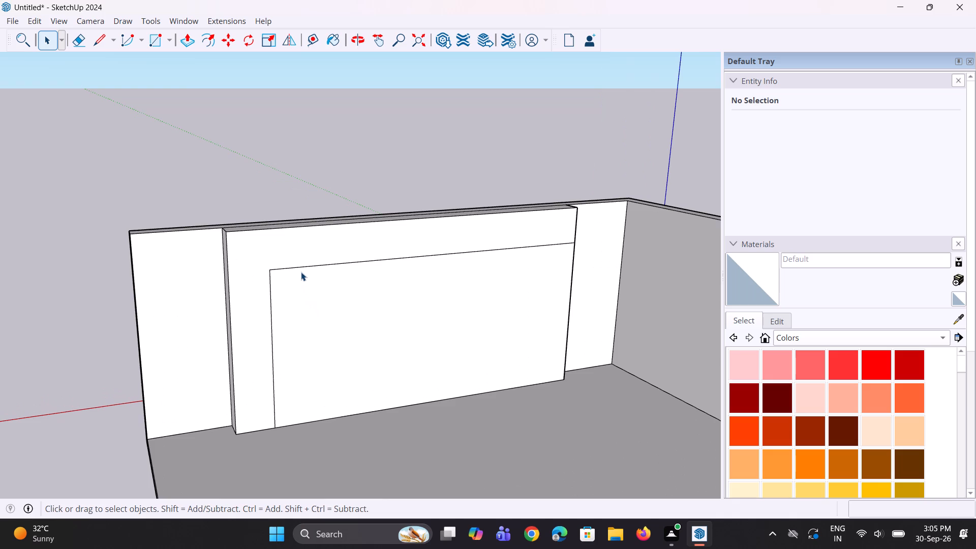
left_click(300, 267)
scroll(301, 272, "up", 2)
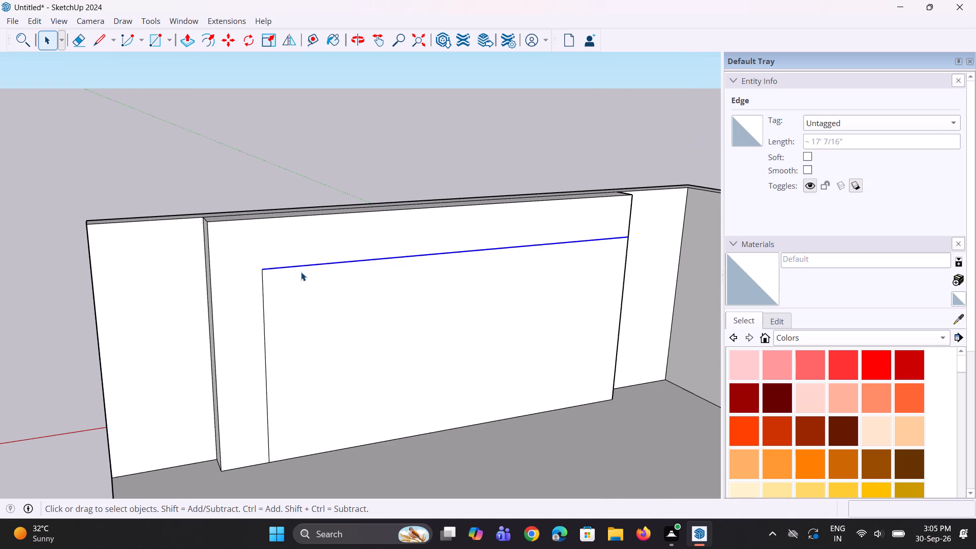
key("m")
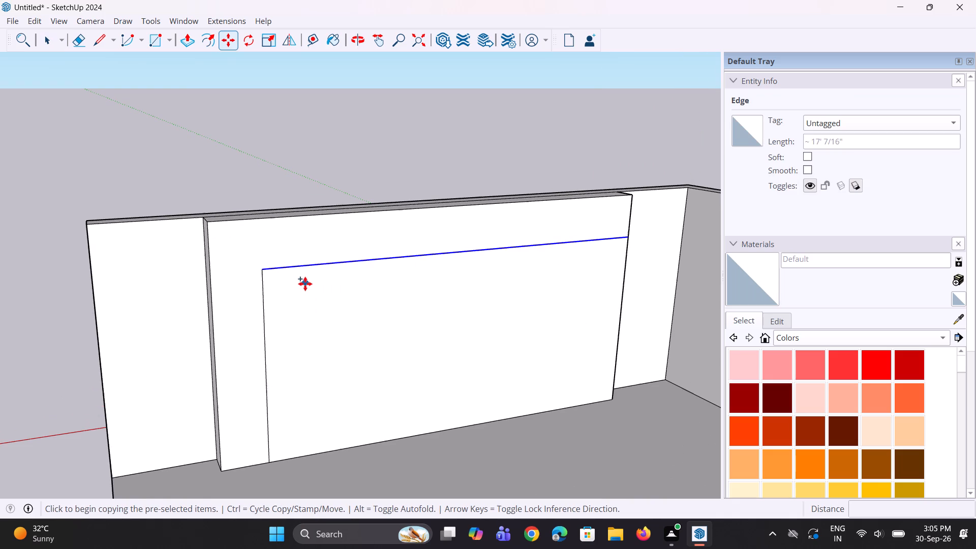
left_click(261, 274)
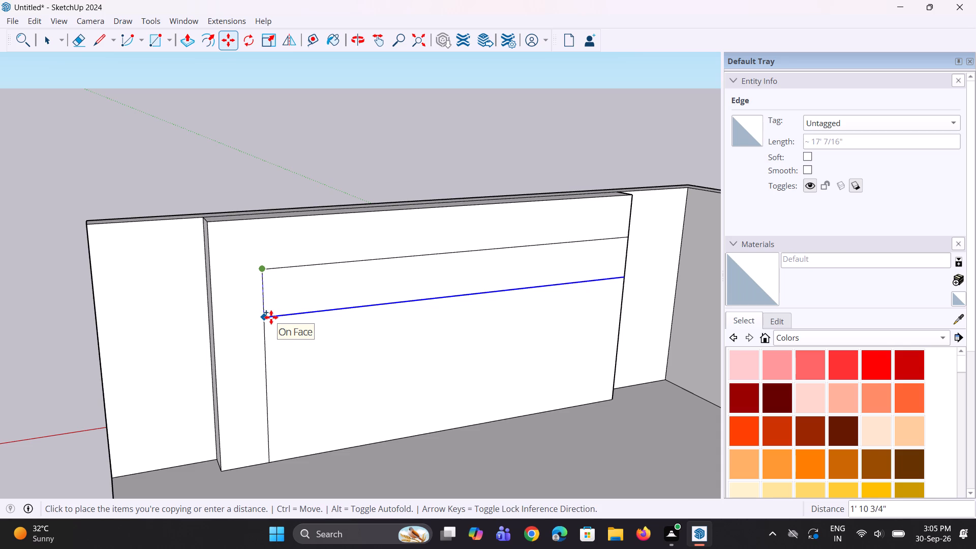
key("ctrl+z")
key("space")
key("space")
Copy the panel's vertical edge nearest the room corner about 3' 9 13/16" inward along the inner rectangle's top edge.
middle_click_drag(340, 334, 296, 310)
scroll(292, 308, "down", 5)
middle_click_drag(508, 310, 414, 334)
scroll(499, 370, "up", 4)
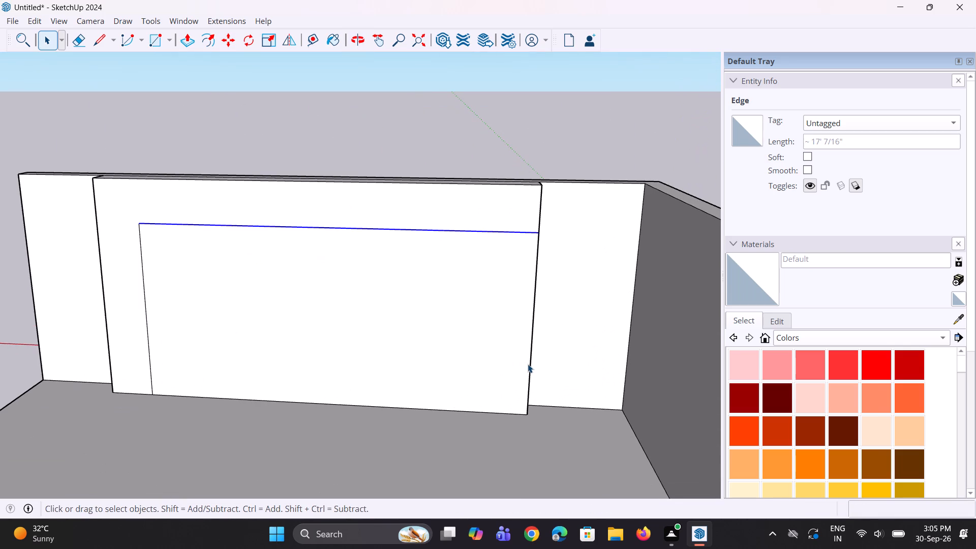
left_click(530, 362)
scroll(523, 377, "down", 2)
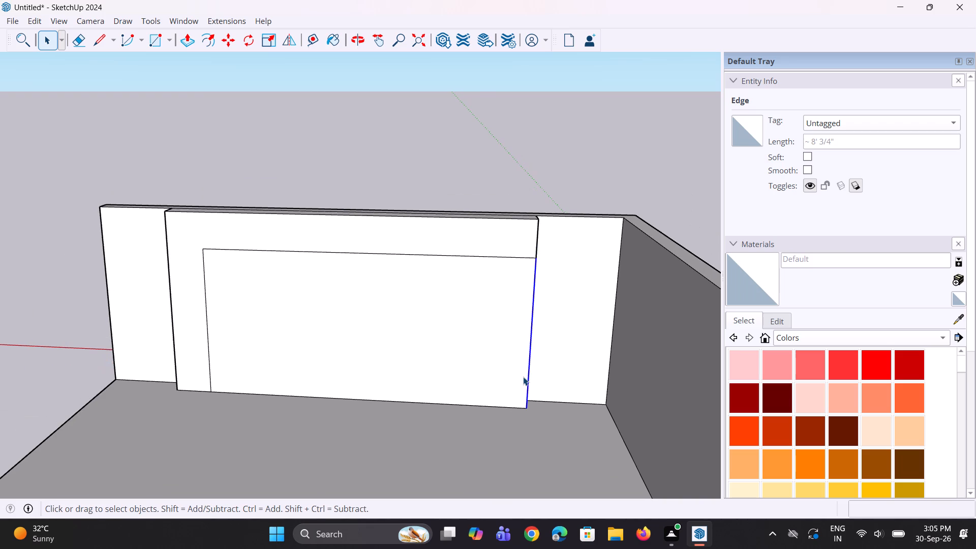
key("m")
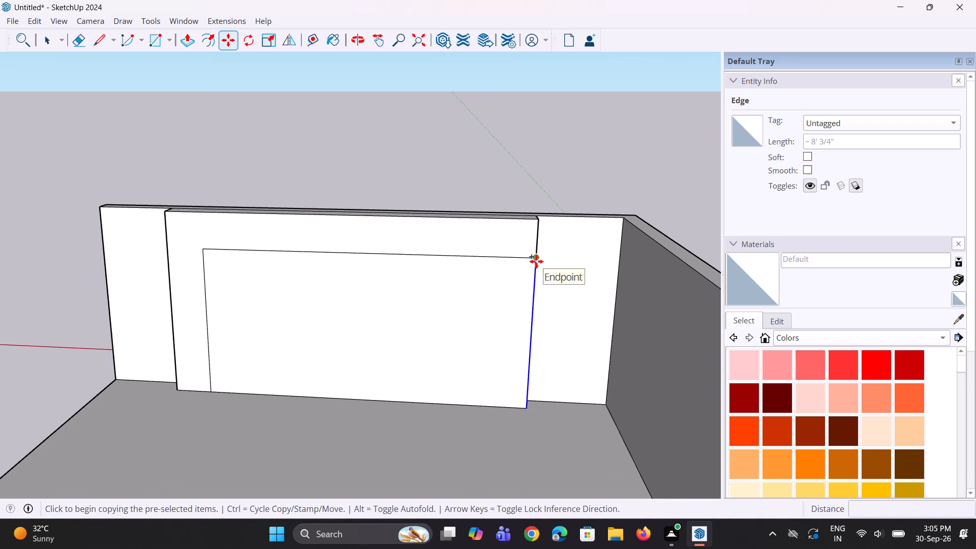
left_click(536, 261)
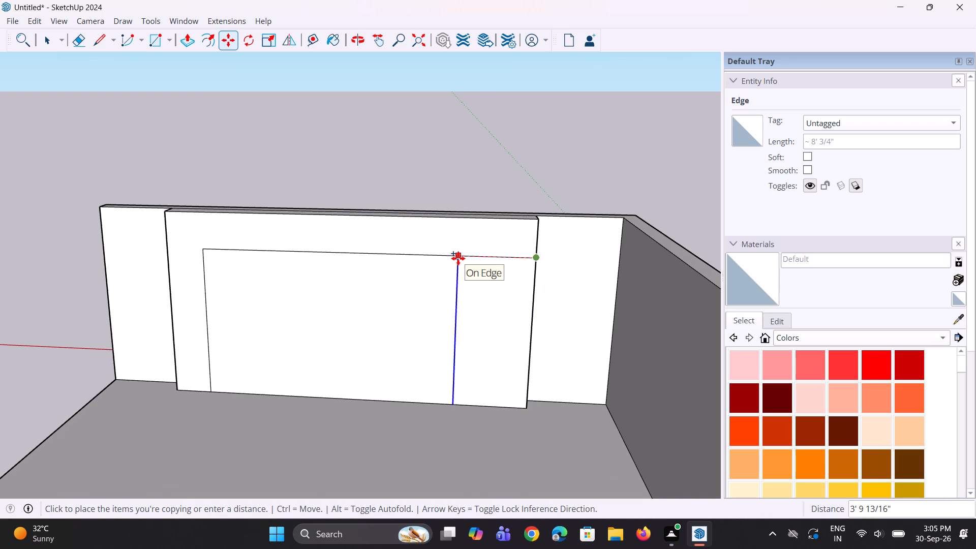
left_click(458, 258)
middle_click_drag(465, 330, 471, 330)
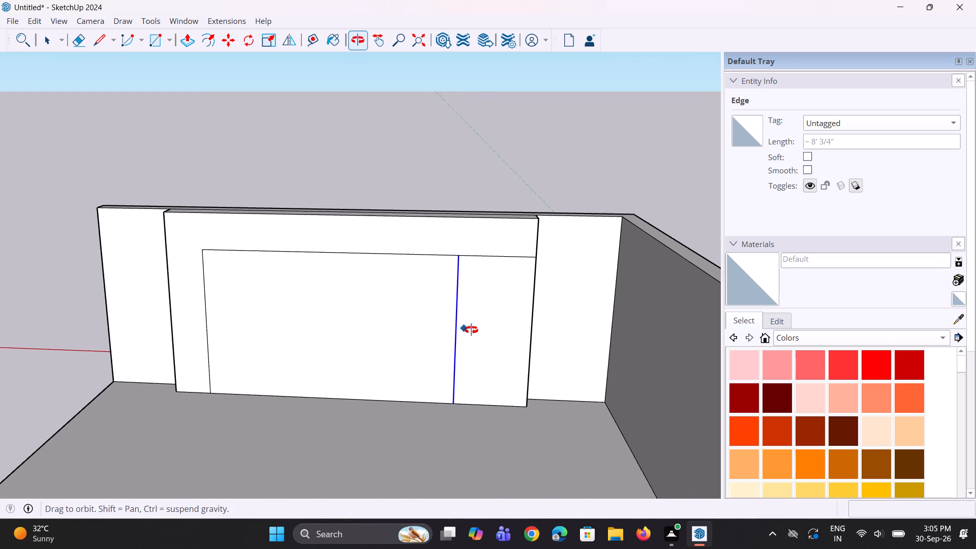
middle_click_drag(471, 330, 478, 329)
key("space")
key("space")
Copy the wider inner section's top edge down to the floor line and divide the distance into 4 equal horizontal strips.
scroll(481, 331, "down", 3)
scroll(337, 289, "up", 1)
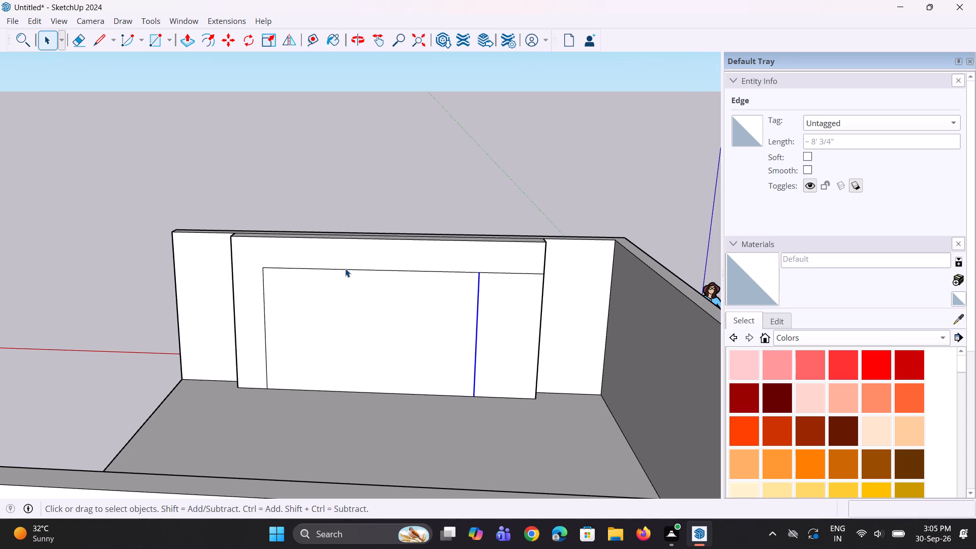
left_click(345, 269)
scroll(354, 280, "down", 3)
middle_click_drag(243, 322, 306, 295)
scroll(278, 274, "up", 2)
middle_click_drag(291, 315, 331, 370)
scroll(284, 317, "up", 2)
key("m")
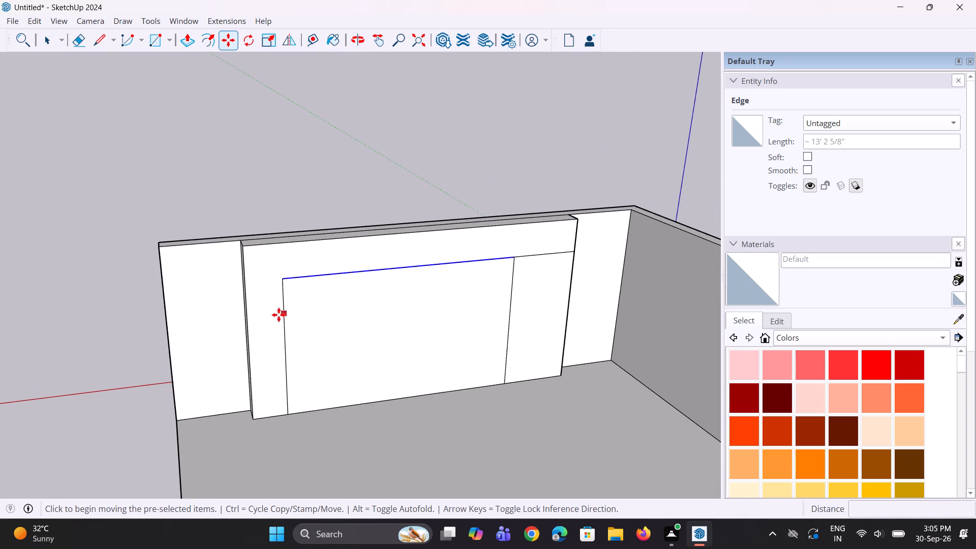
left_click(284, 282)
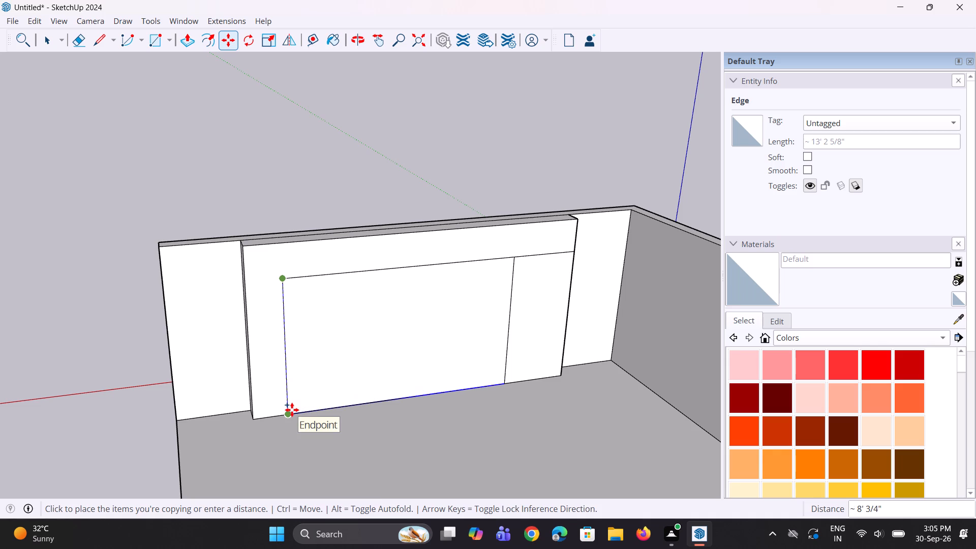
left_click(292, 410)
key("slash")
key("4")
key("Return")
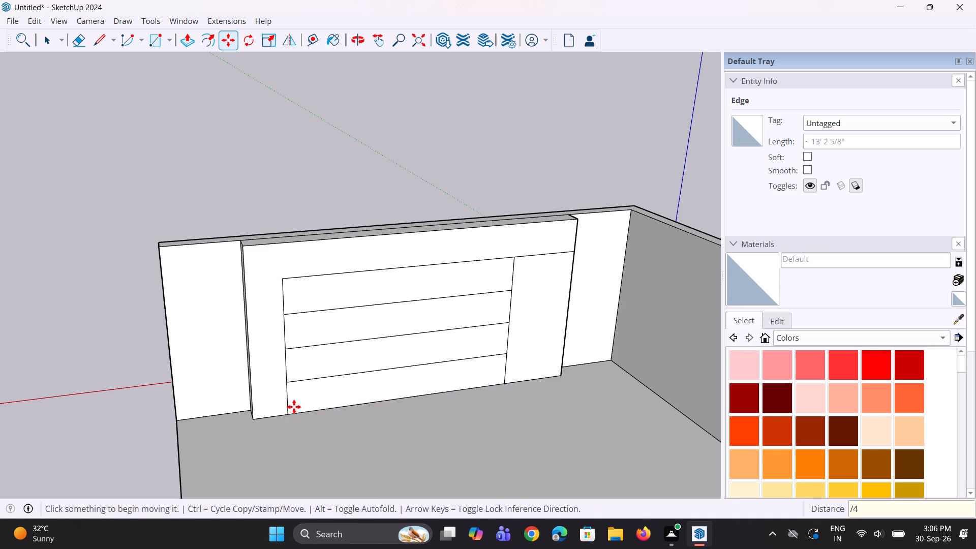
scroll(294, 401, "down", 4)
middle_click_drag(295, 398, 251, 368)
scroll(280, 319, "up", 5)
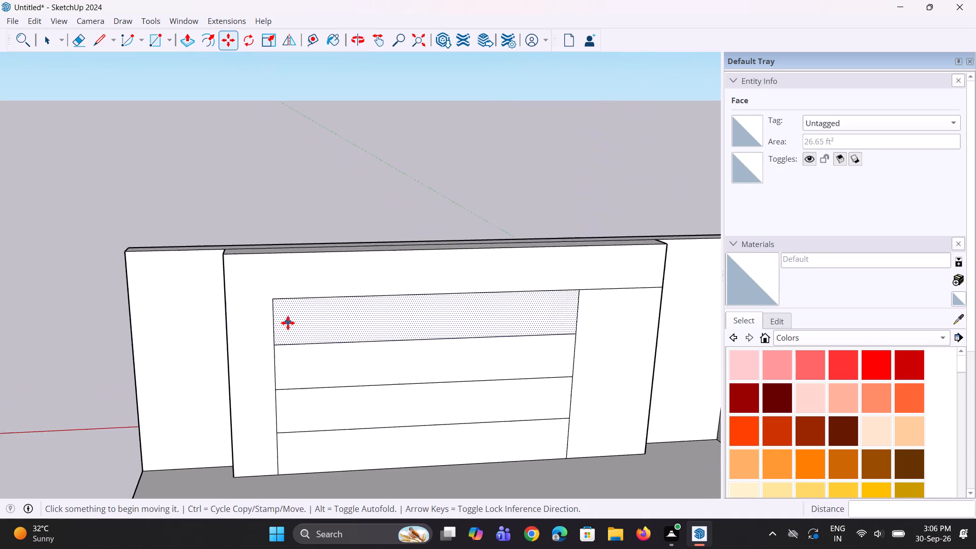
Copy the three horizontal divider edges of the wider inner section upward about 4 1/2" to outline shelf thicknesses.
scroll(288, 323, "up", 3)
middle_click_drag(314, 364, 331, 372)
scroll(269, 362, "up", 4)
scroll(269, 360, "down", 3)
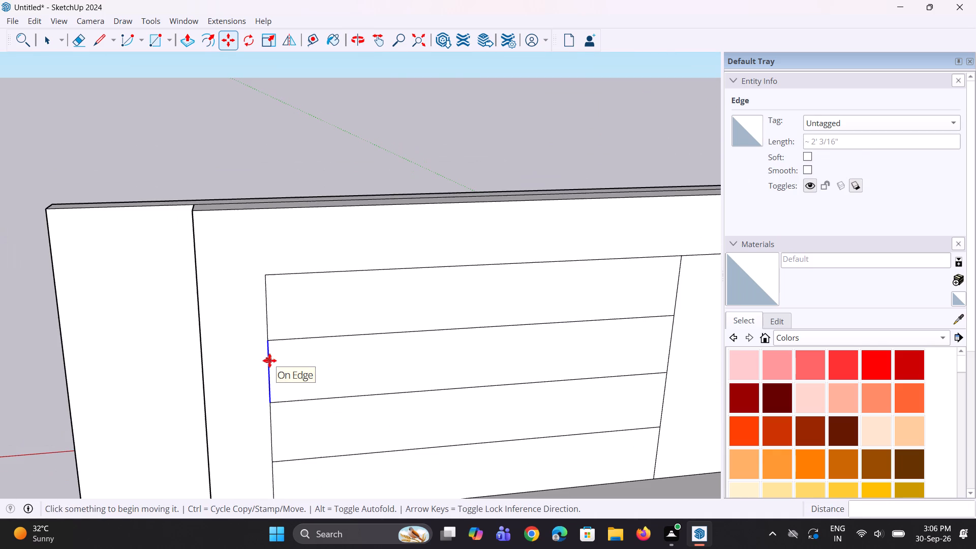
key("space")
key("space")
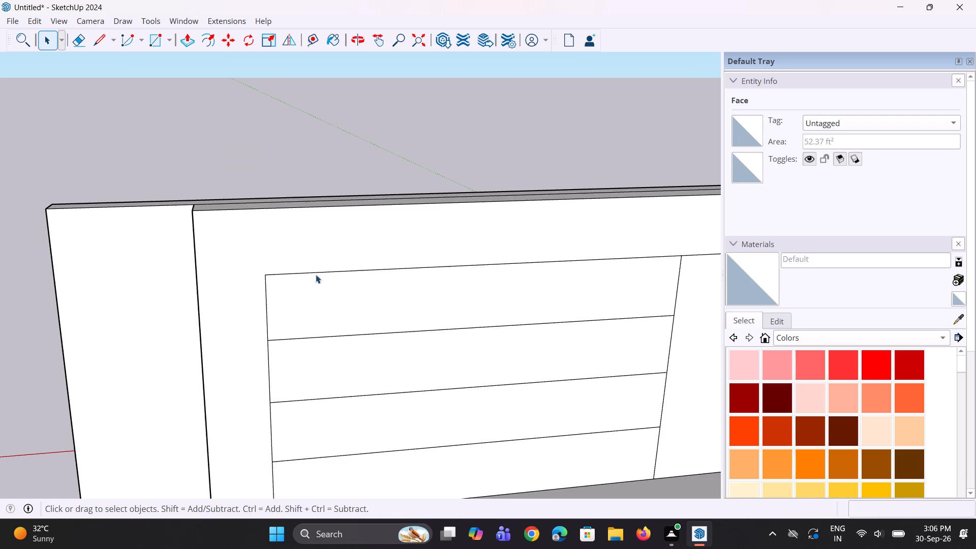
left_click(306, 339)
scroll(306, 317, "down", 4)
scroll(308, 402, "up", 2)
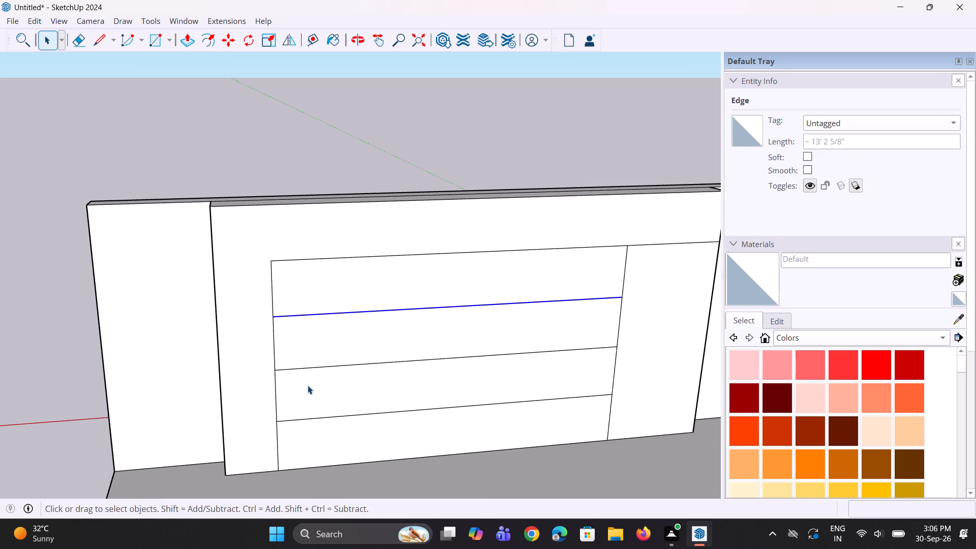
left_click(314, 368, "ctrl")
scroll(306, 440, "up", 1, "ctrl")
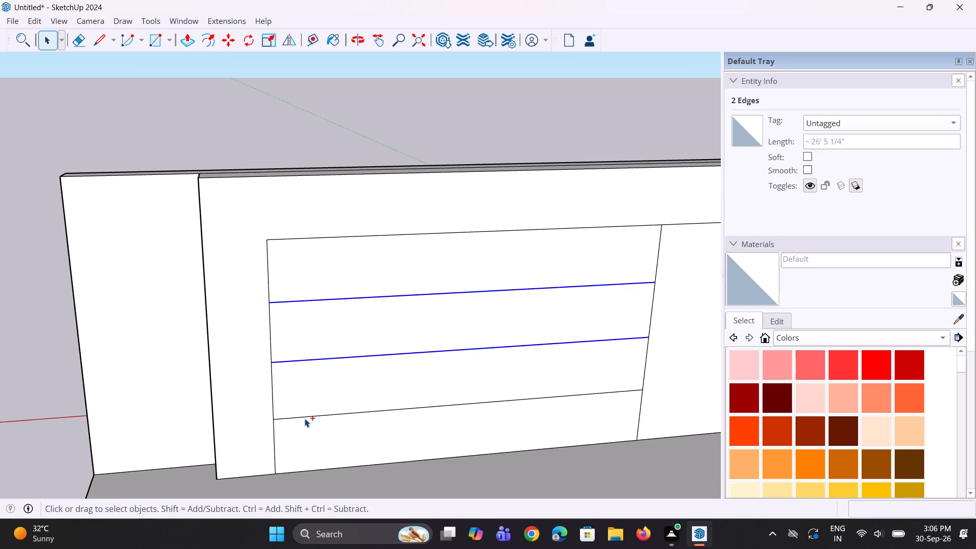
left_click(304, 417, "ctrl")
key("m")
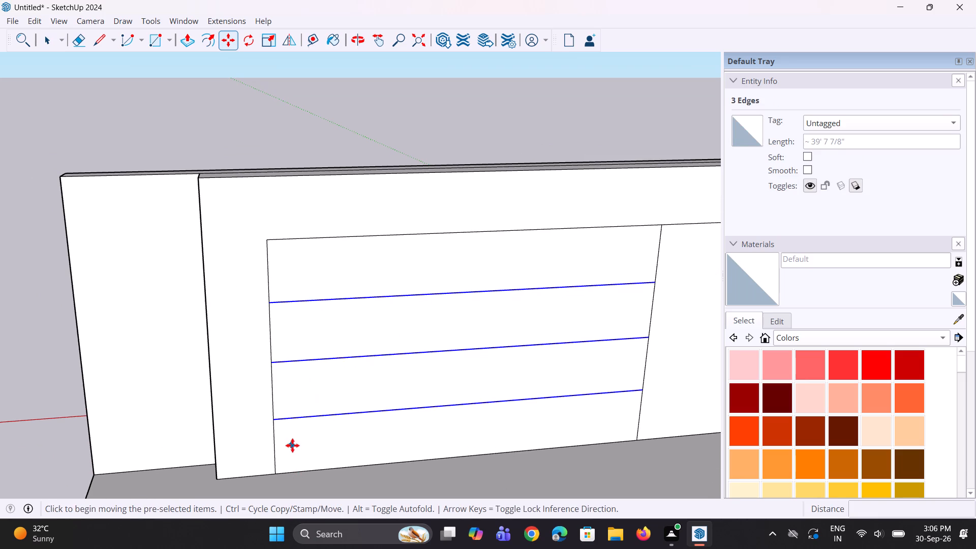
left_click(273, 421)
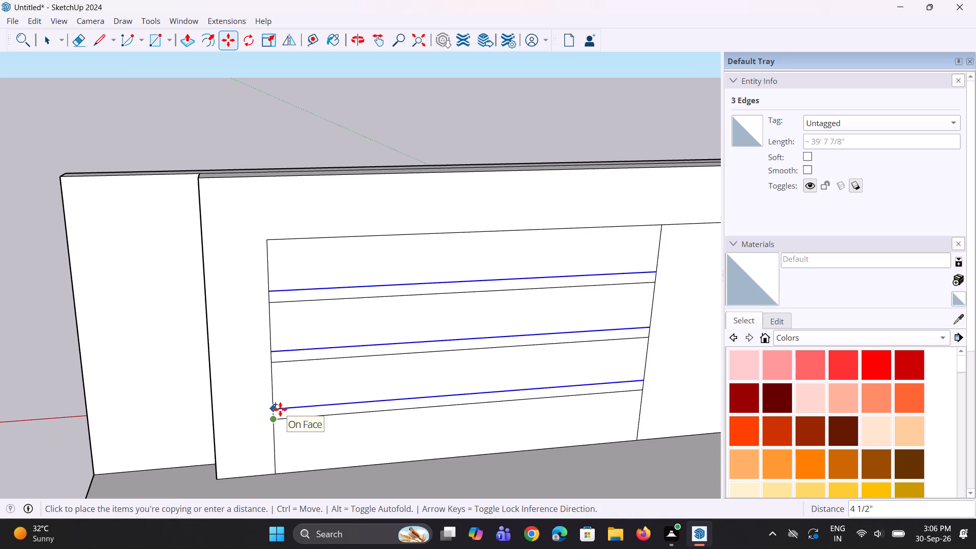
left_click(280, 409)
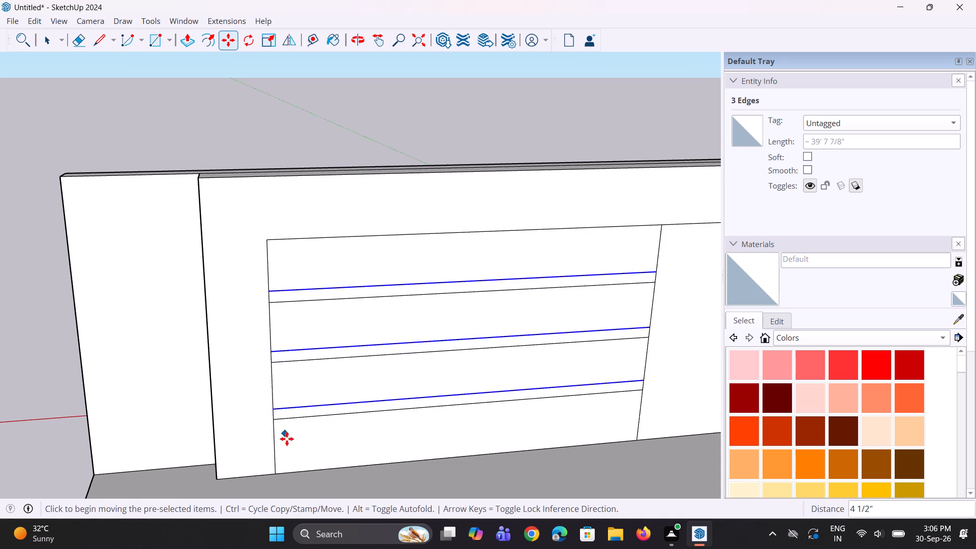
Copy the wider inner section's bottom edge 6" upward from the floor line.
scroll(277, 416, "down", 3)
middle_click_drag(275, 414, 274, 431)
scroll(290, 460, "up", 6)
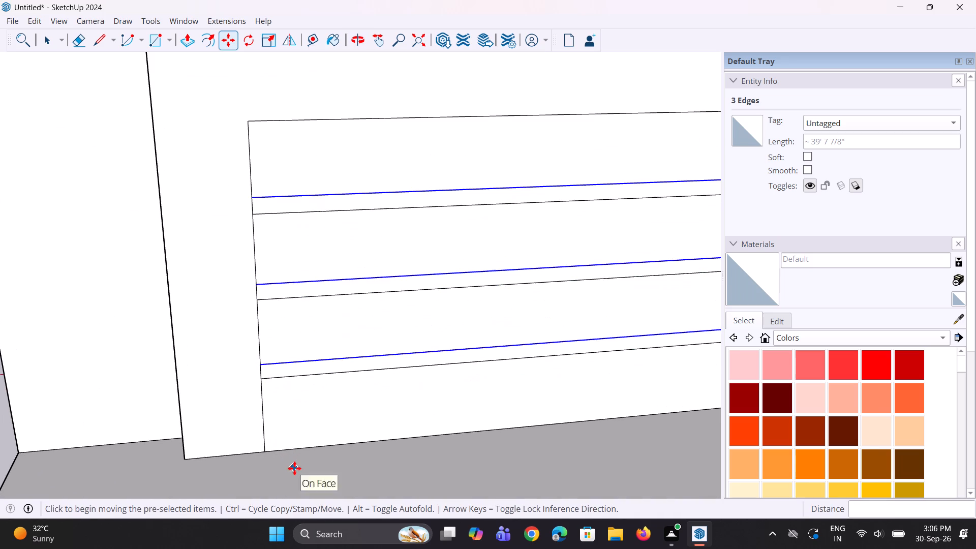
key("space")
key("space")
left_click(279, 451)
scroll(277, 451, "up", 2)
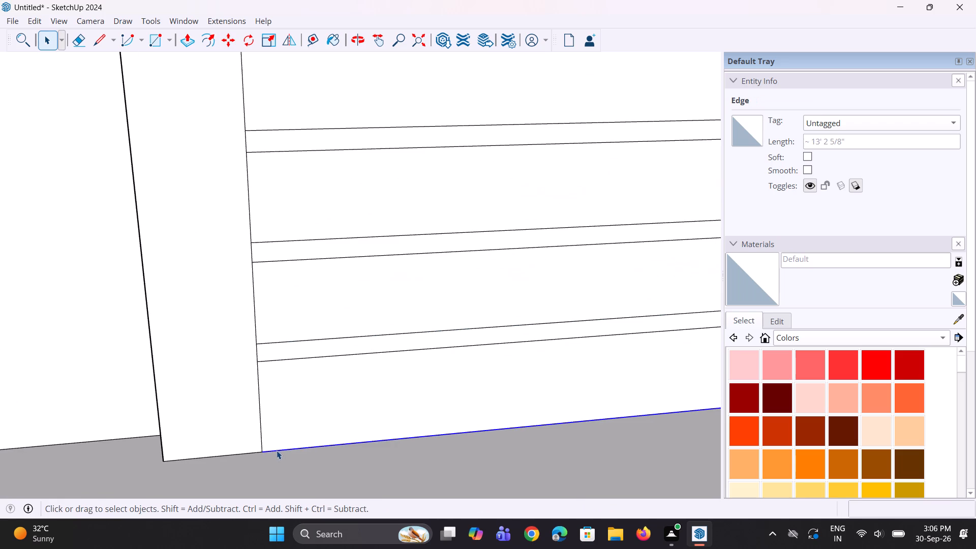
key("m")
left_click(261, 453)
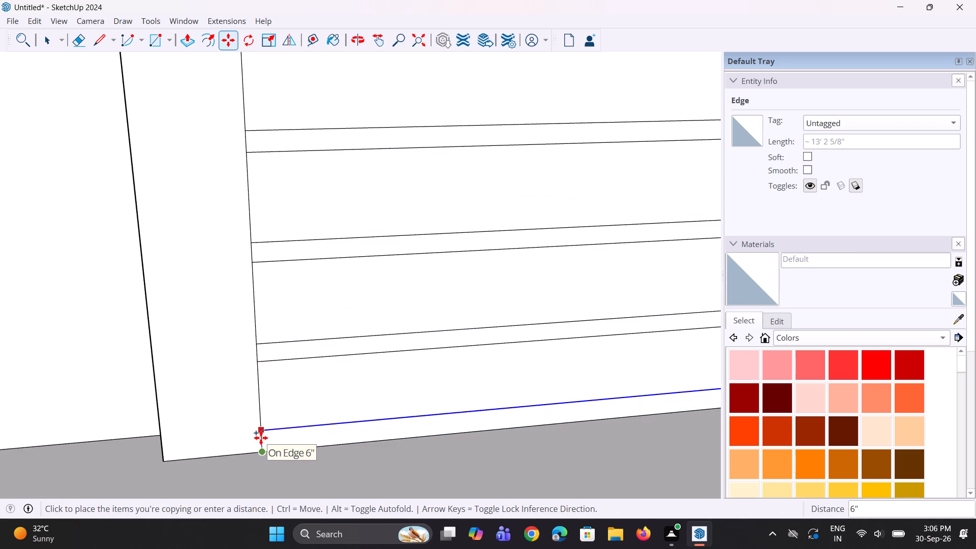
left_click(261, 438)
scroll(271, 448, "down", 5)
key("space")
key("space")
Examine the shelf bands and openings across the front of the projecting panel.
middle_click_drag(276, 450, 265, 432)
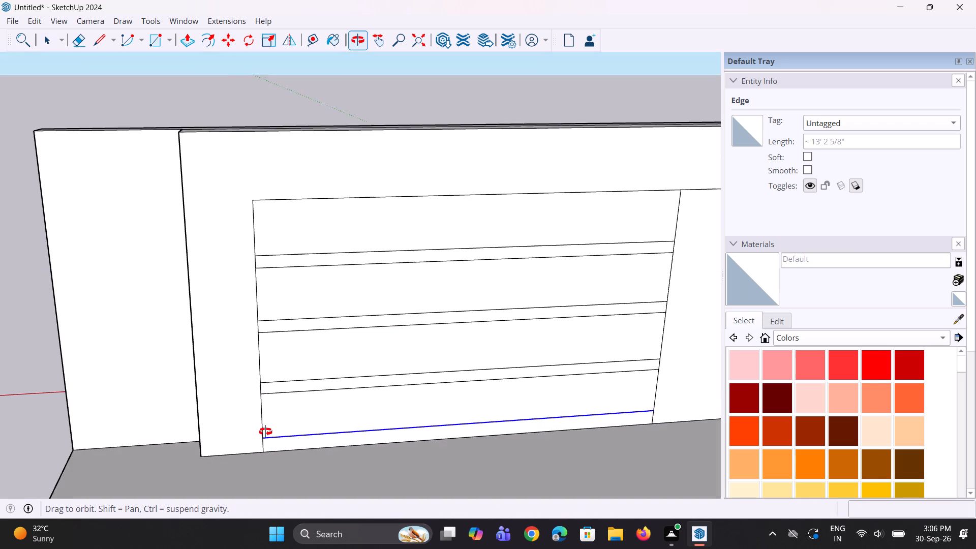
middle_click_drag(265, 432, 248, 432)
scroll(248, 432, "down", 4)
key("space")
key("space")
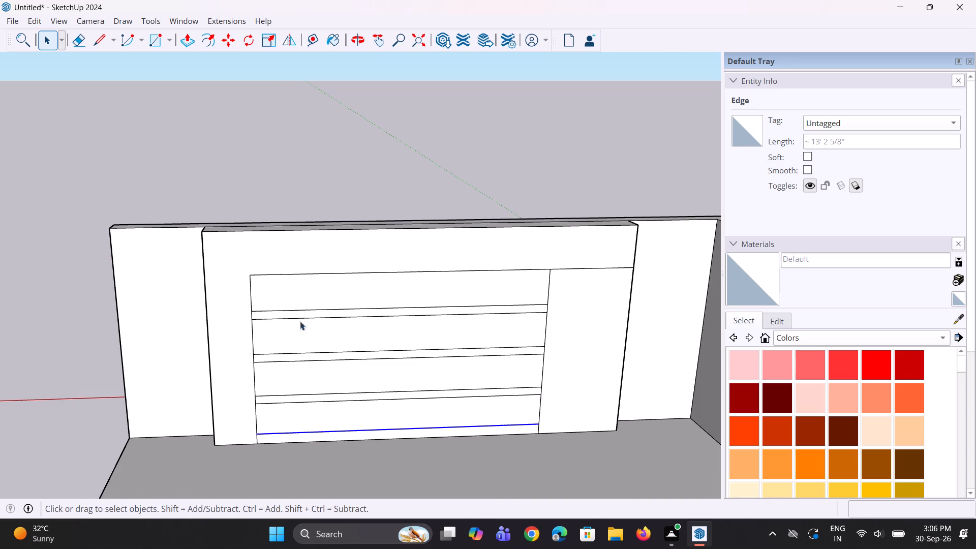
middle_click_drag(299, 305, 283, 289)
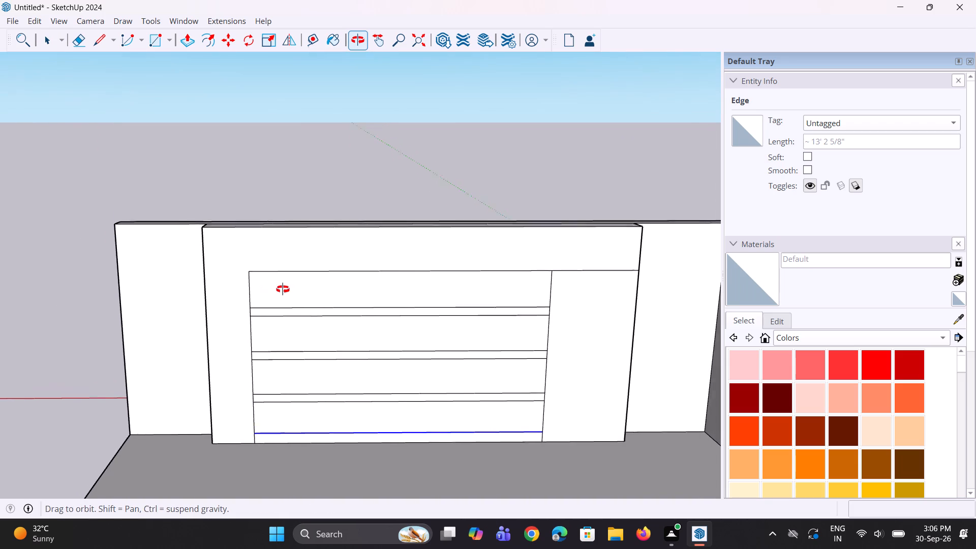
middle_click_drag(283, 289, 283, 289)
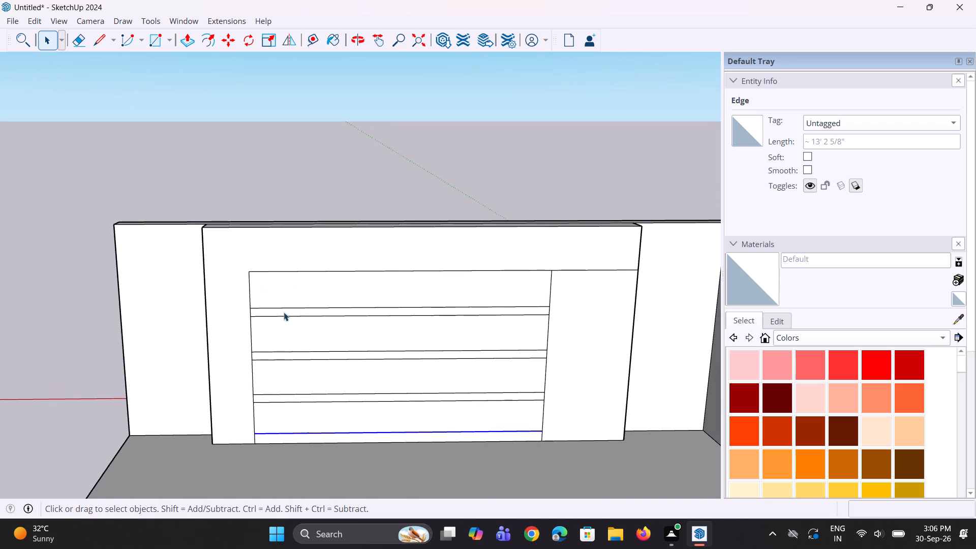
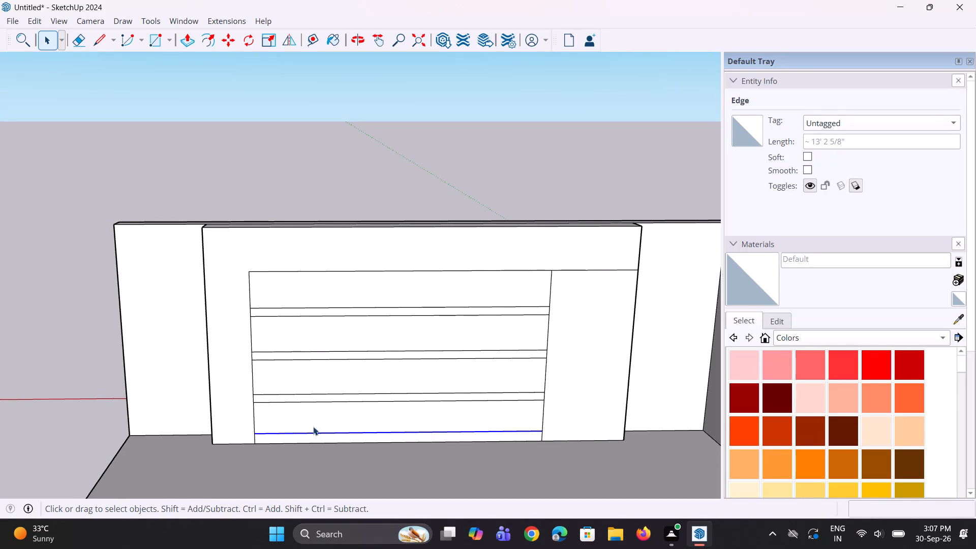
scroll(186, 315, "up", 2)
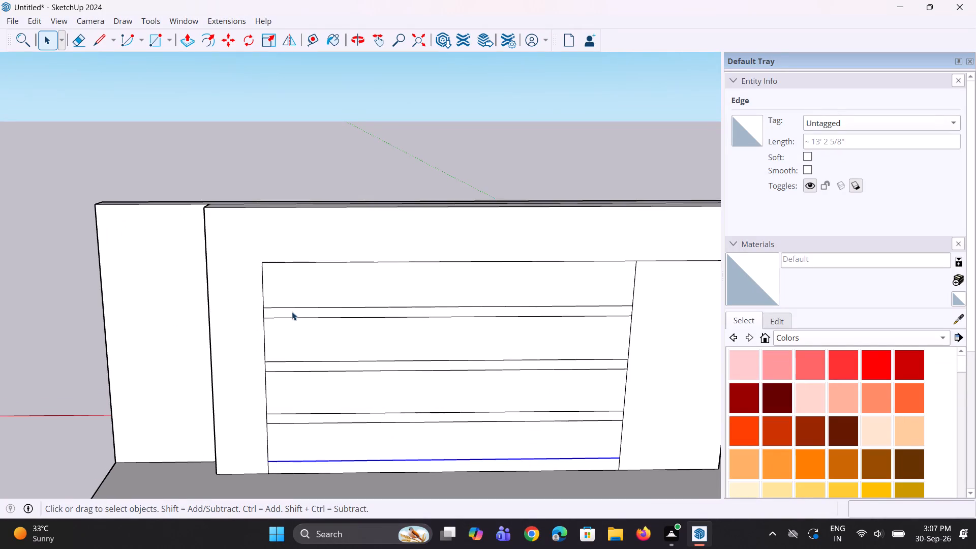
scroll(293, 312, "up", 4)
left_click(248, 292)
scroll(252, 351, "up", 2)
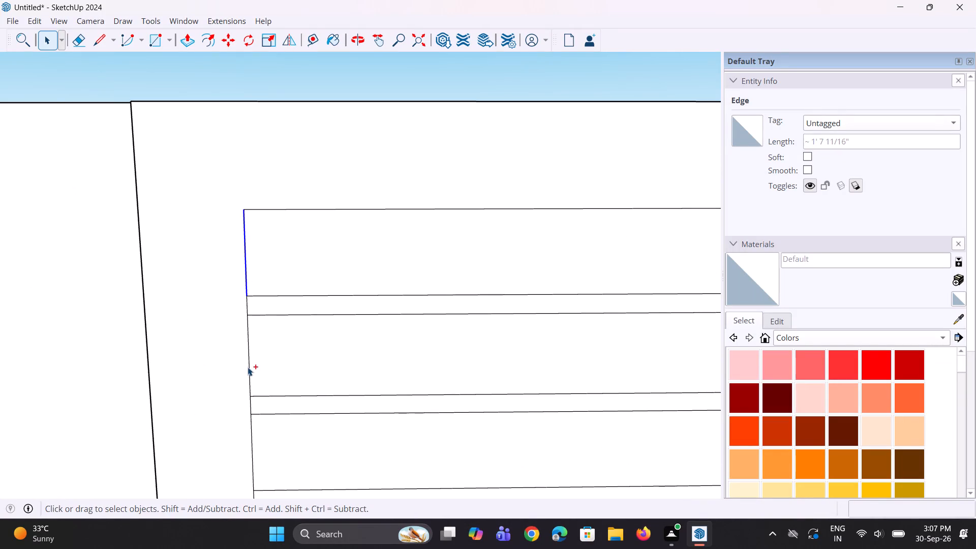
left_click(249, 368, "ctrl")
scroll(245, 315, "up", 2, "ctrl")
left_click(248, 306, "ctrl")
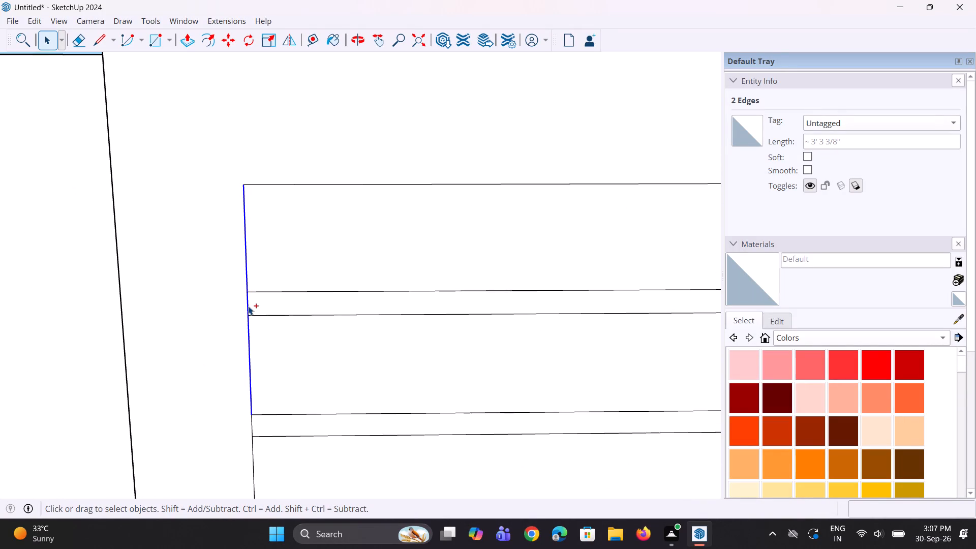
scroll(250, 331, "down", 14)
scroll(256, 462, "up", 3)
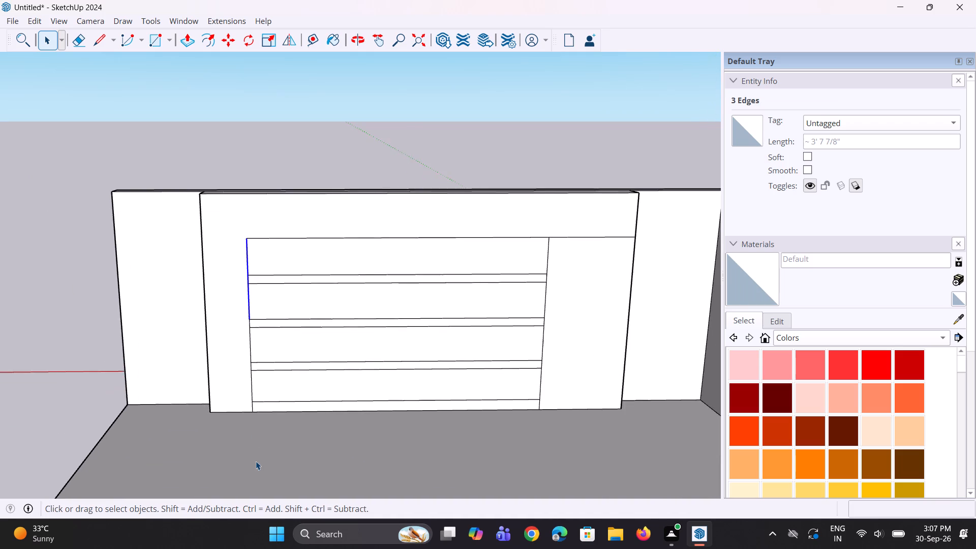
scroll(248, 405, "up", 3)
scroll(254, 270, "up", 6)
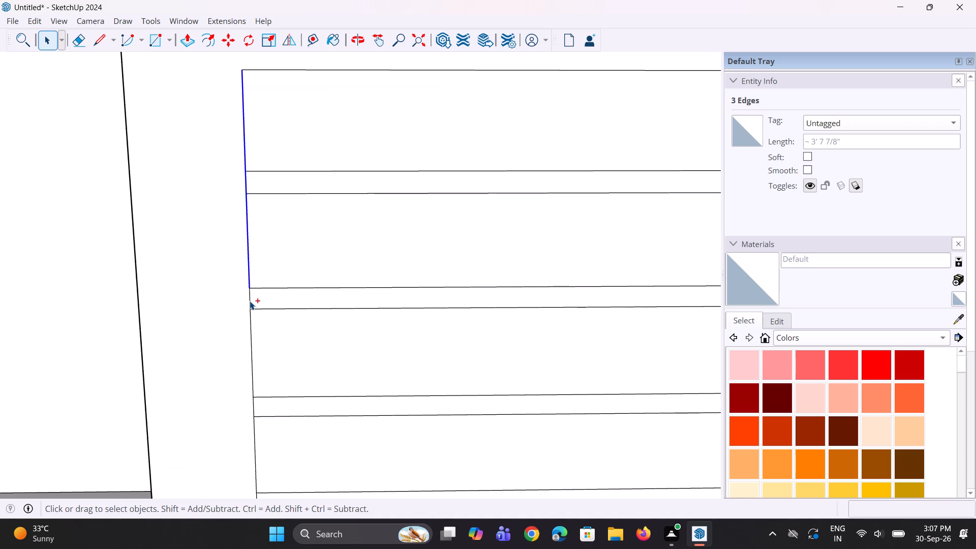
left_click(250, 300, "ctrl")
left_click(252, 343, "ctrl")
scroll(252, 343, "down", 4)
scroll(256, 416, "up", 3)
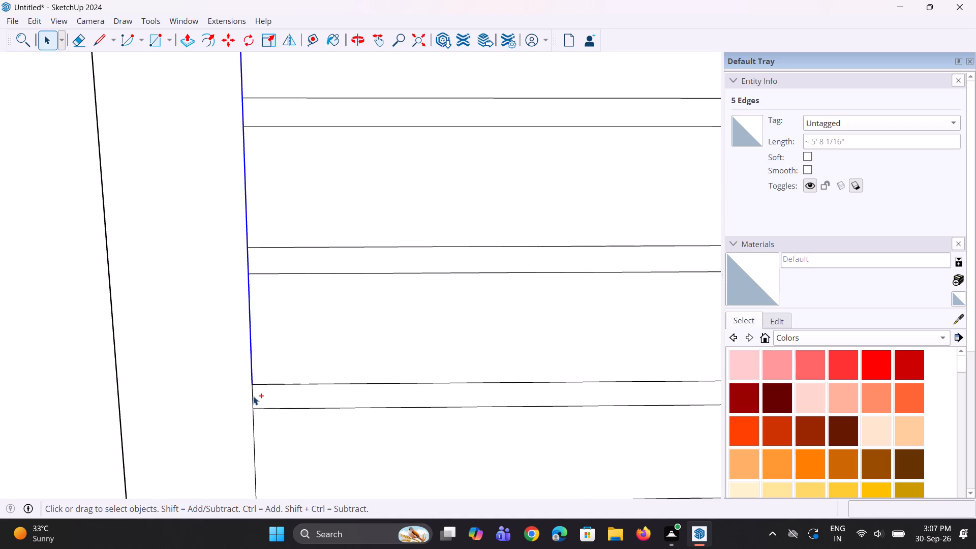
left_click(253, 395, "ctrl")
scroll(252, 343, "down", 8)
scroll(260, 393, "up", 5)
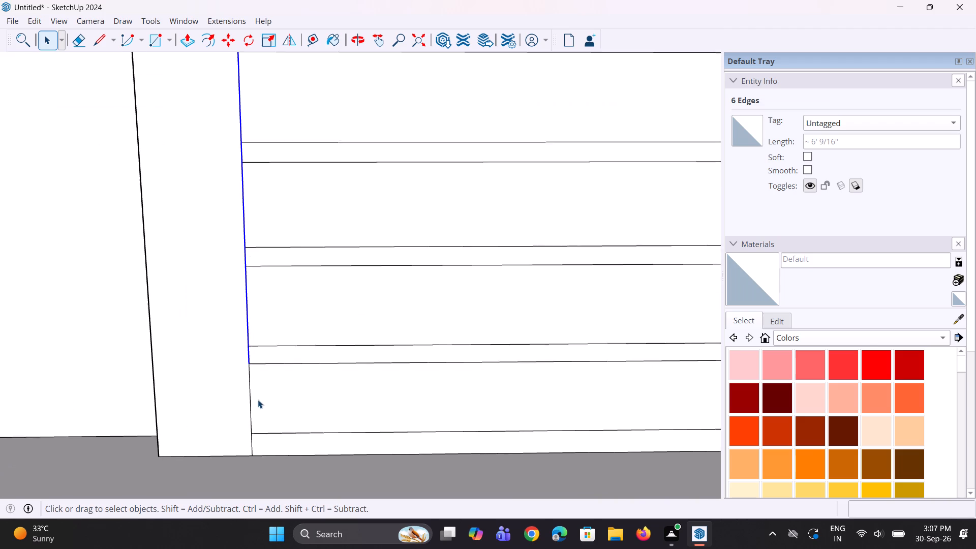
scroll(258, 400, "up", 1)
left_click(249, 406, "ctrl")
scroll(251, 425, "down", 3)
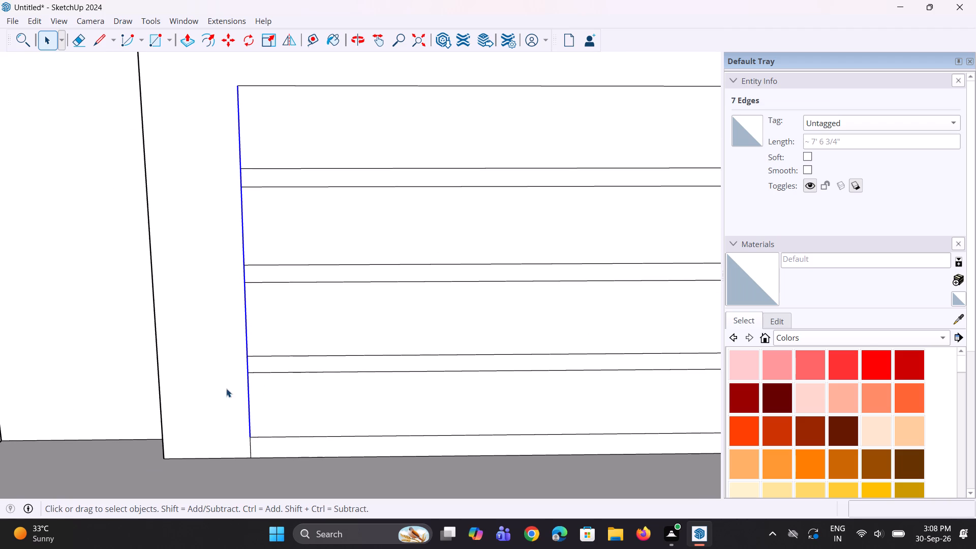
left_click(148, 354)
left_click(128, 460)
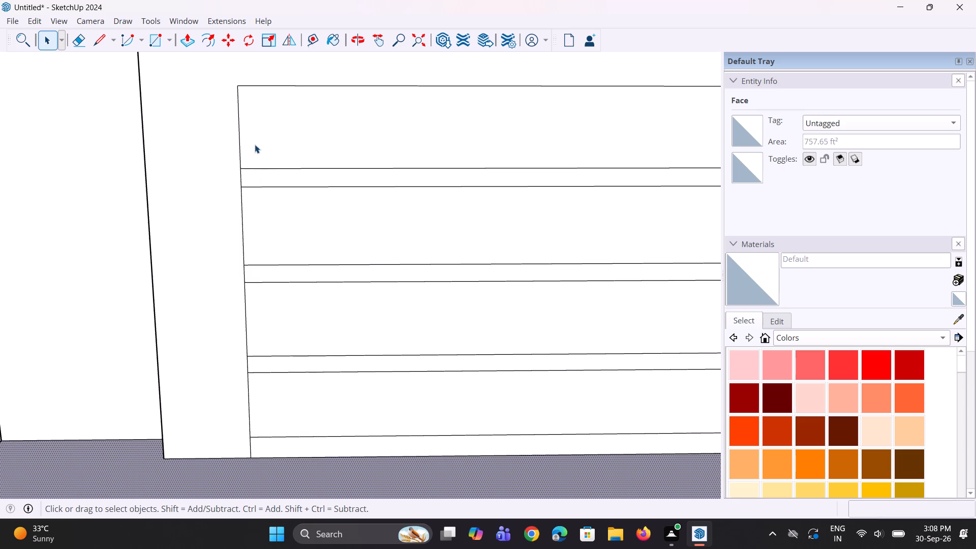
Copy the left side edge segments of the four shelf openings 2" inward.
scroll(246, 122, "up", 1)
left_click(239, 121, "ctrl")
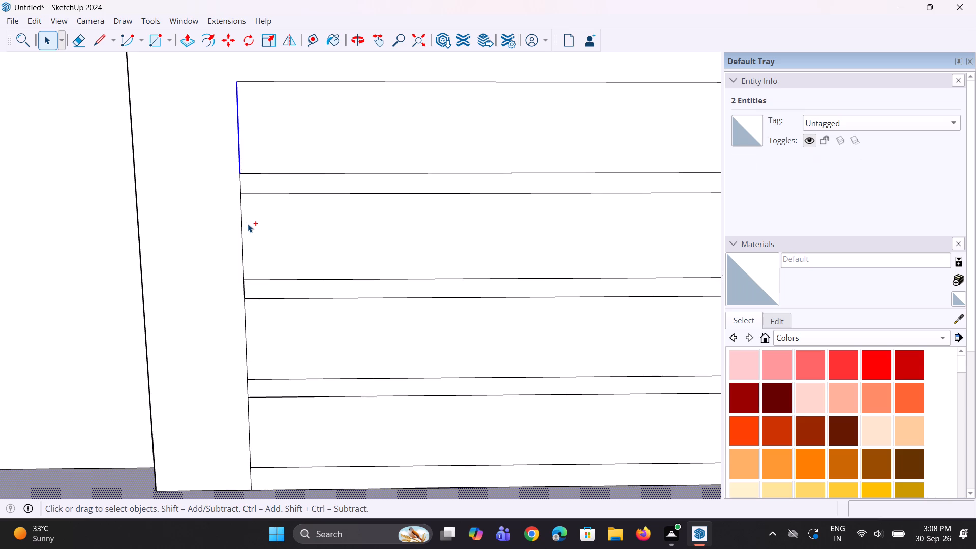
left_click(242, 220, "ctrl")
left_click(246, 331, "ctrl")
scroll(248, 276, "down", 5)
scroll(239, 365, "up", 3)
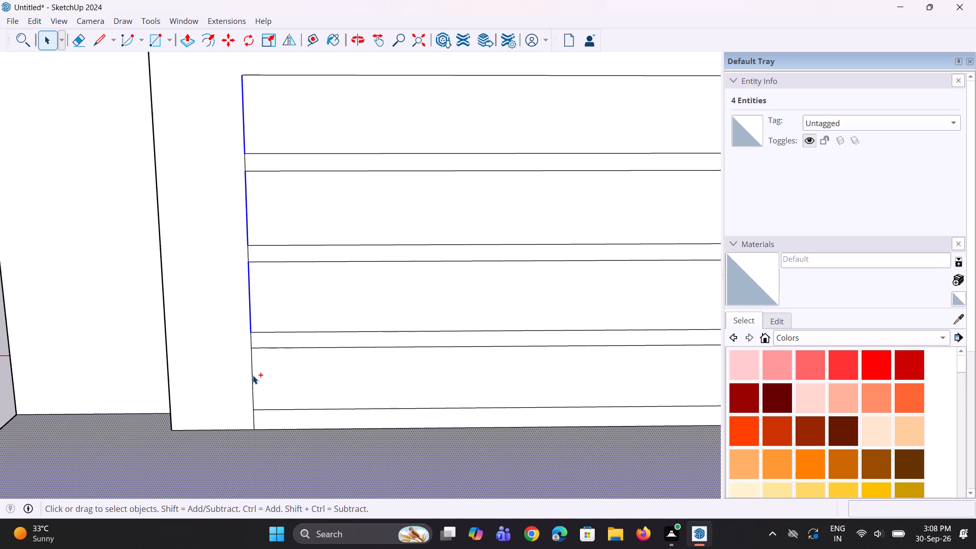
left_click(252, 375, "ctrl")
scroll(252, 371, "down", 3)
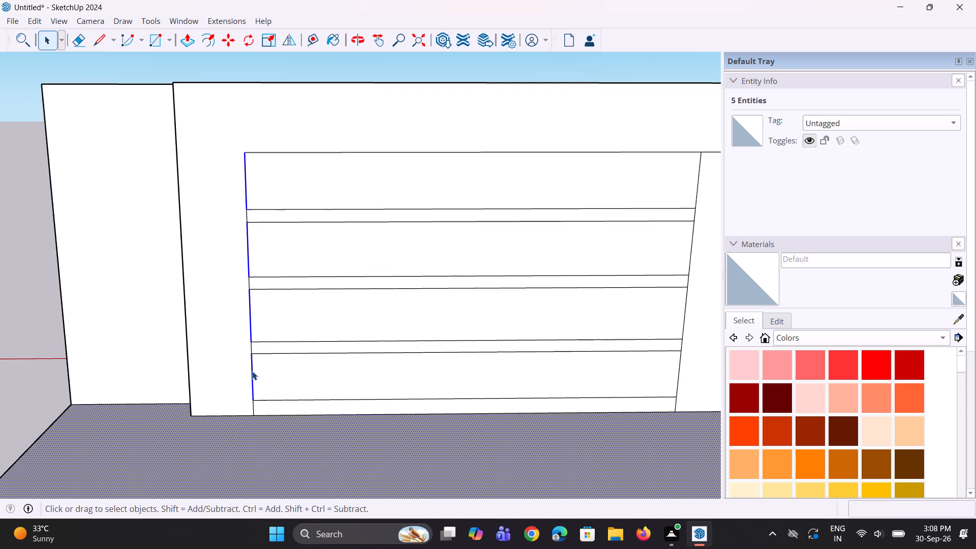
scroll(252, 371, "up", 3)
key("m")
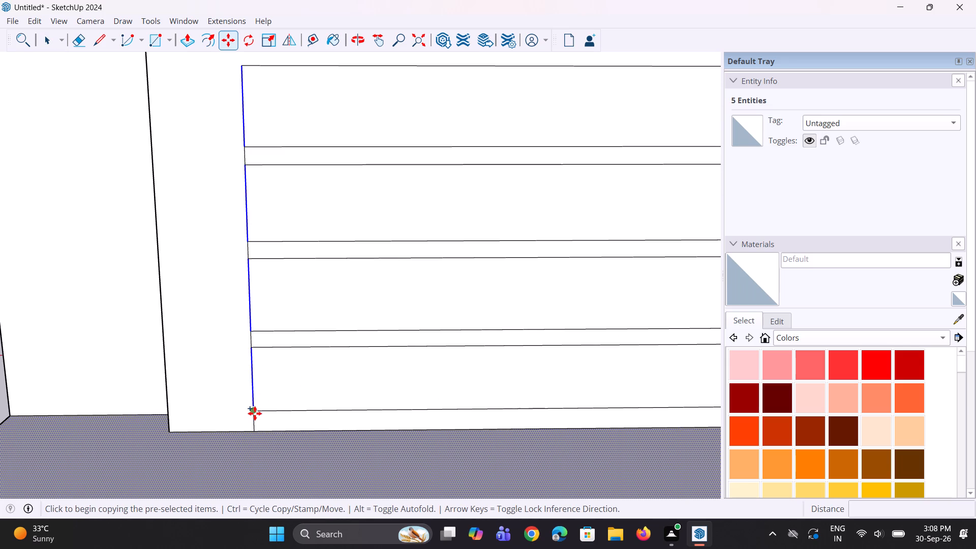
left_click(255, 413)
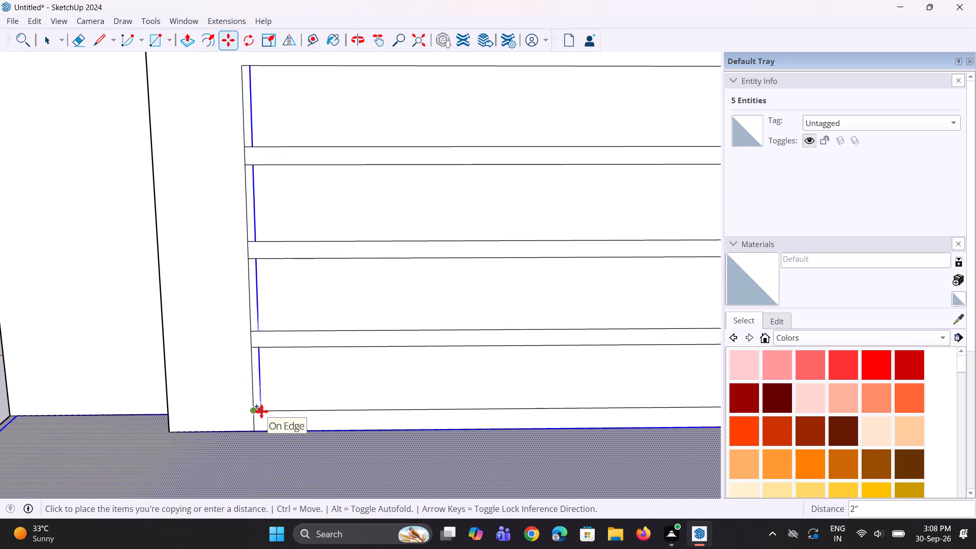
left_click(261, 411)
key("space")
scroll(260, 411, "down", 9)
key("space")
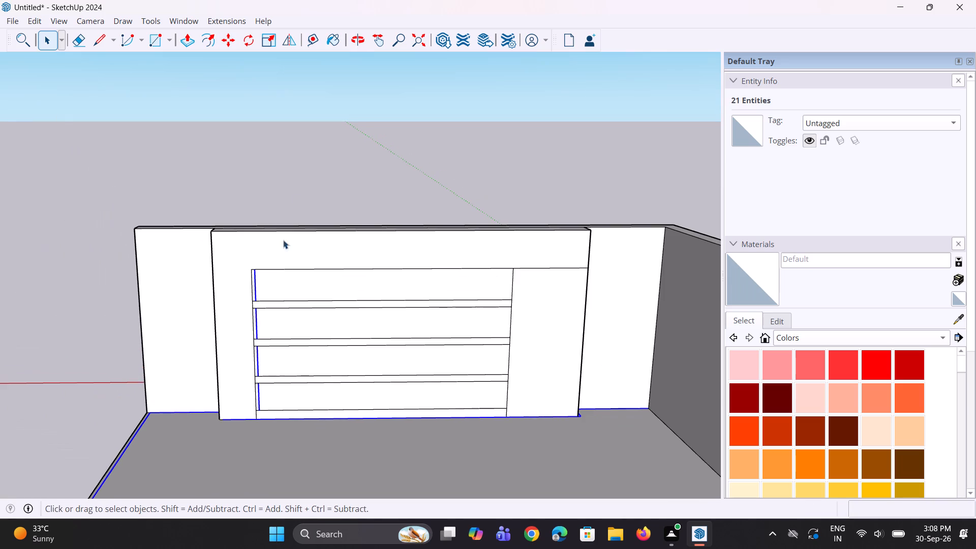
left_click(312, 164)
Examine the shelf bands and the narrow side strips across the projecting panel's front.
scroll(281, 341, "up", 3)
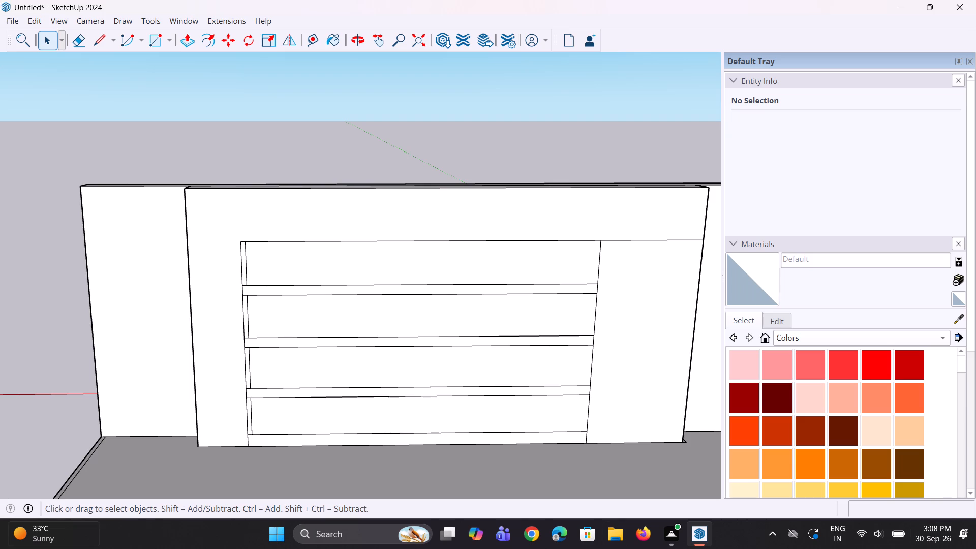
scroll(221, 398, "down", 3)
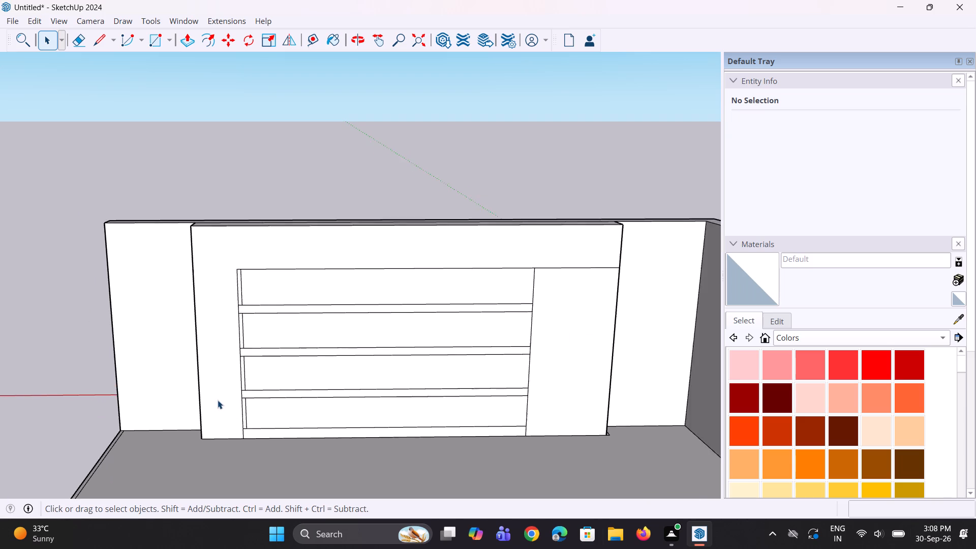
scroll(218, 400, "down", 3)
scroll(337, 411, "up", 3)
scroll(460, 294, "up", 6)
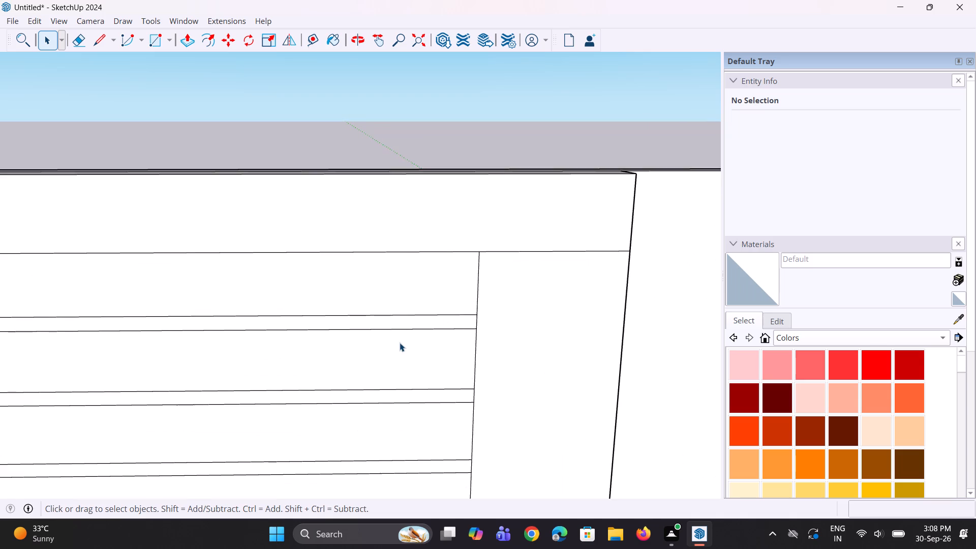
scroll(400, 343, "down", 8)
scroll(180, 337, "up", 8)
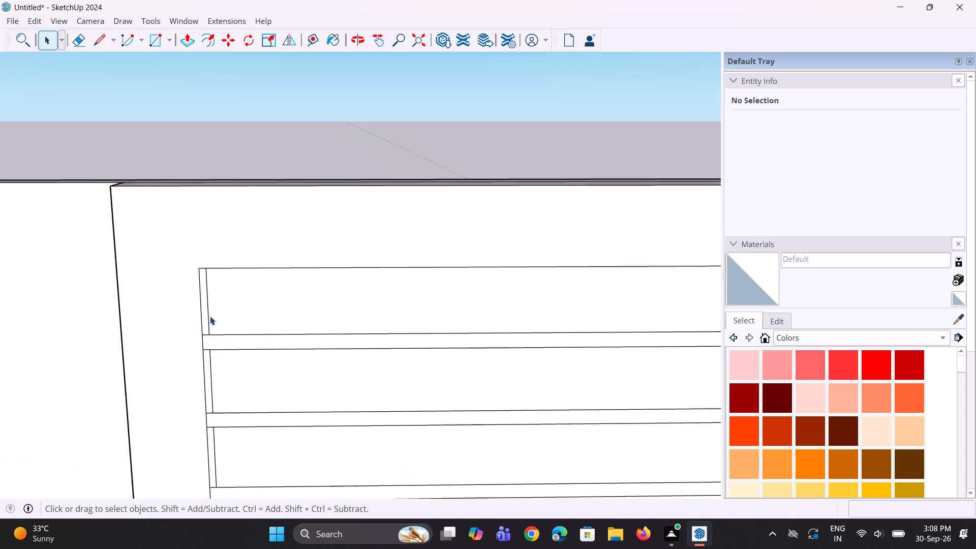
scroll(210, 316, "up", 1)
scroll(211, 335, "down", 6)
middle_click_drag(211, 336, 223, 281)
scroll(221, 290, "up", 1)
Undo the side strips, shelf bands and section lines until the projecting panel's front is a single plain face.
key("ctrl+shift+z")
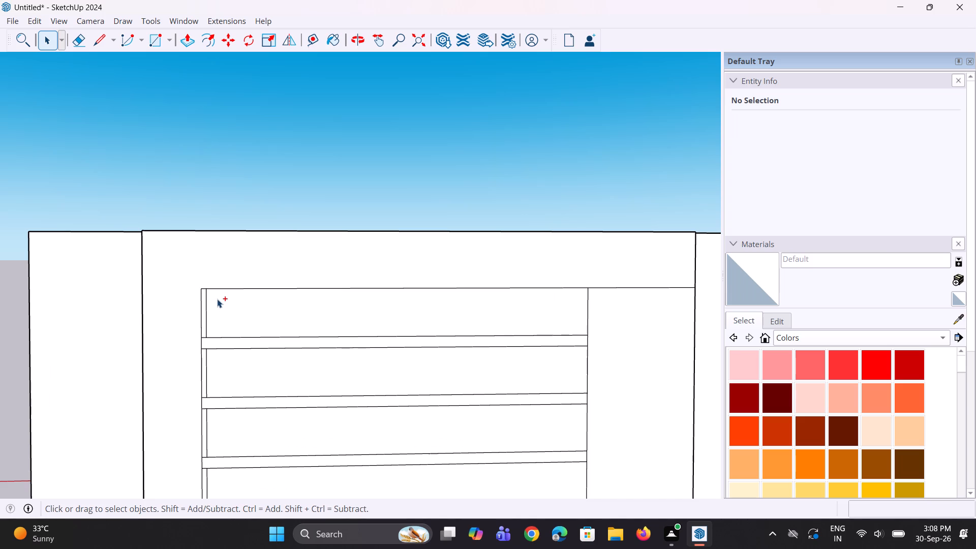
key("ctrl+z")
key("ctrl+z")
key("ctrl+z")
key("ctrl+z")
key("ctrl+z")
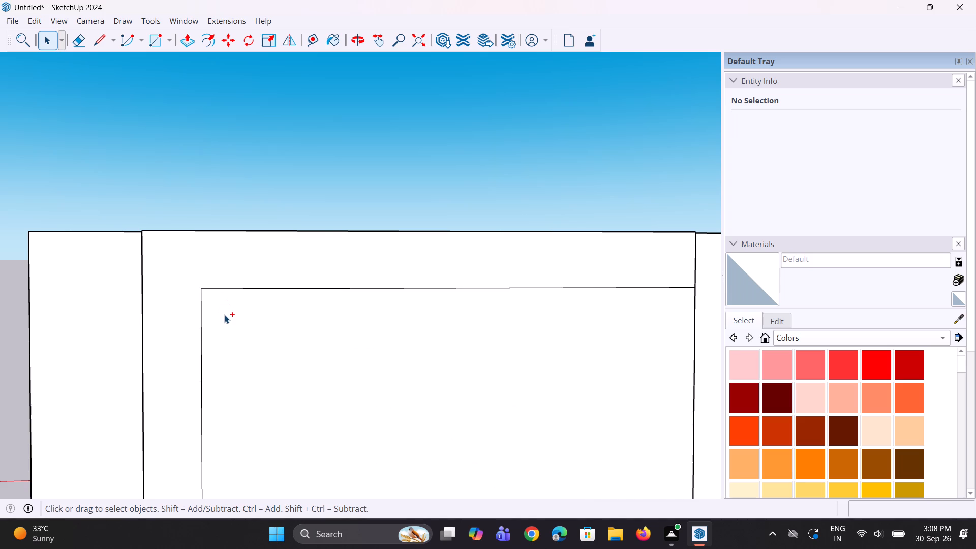
key("ctrl+z")
key("ctrl+z")
key("ctrl+z")
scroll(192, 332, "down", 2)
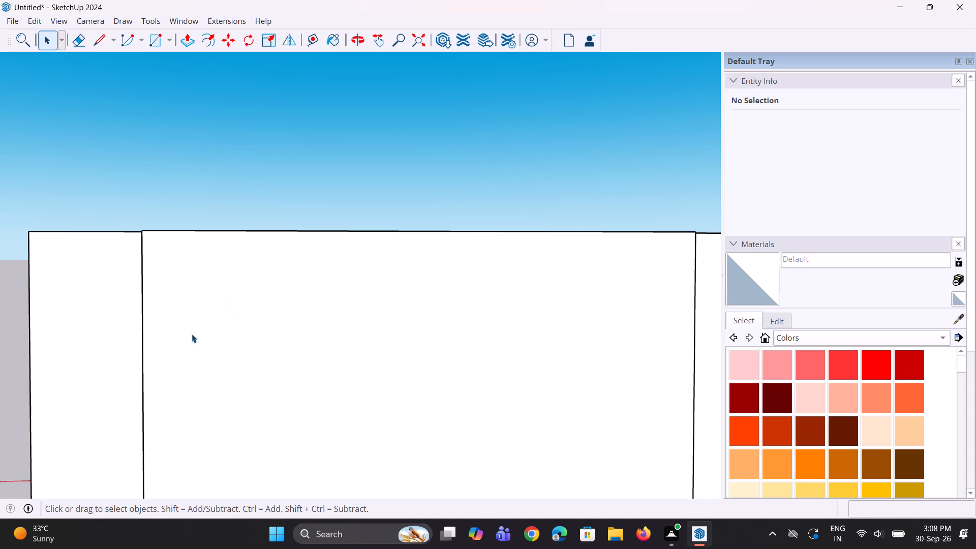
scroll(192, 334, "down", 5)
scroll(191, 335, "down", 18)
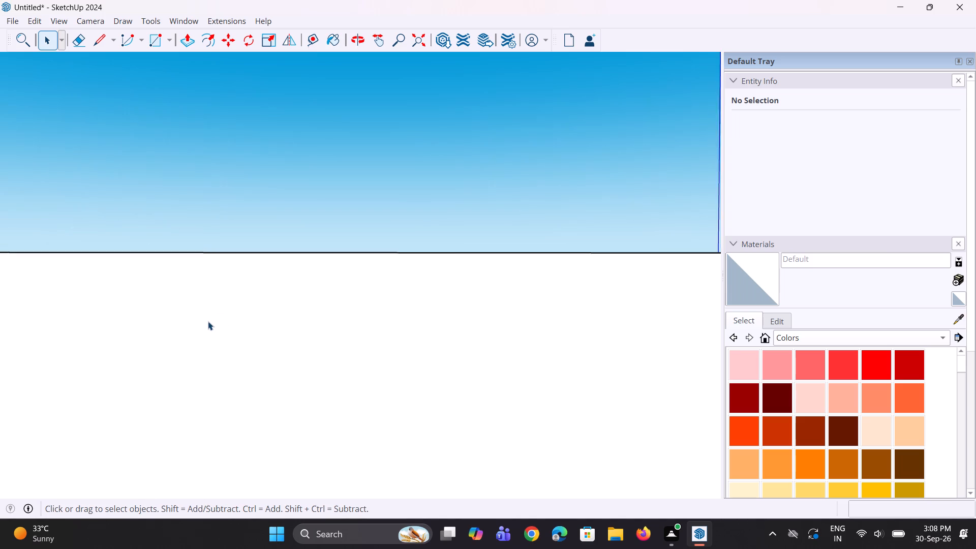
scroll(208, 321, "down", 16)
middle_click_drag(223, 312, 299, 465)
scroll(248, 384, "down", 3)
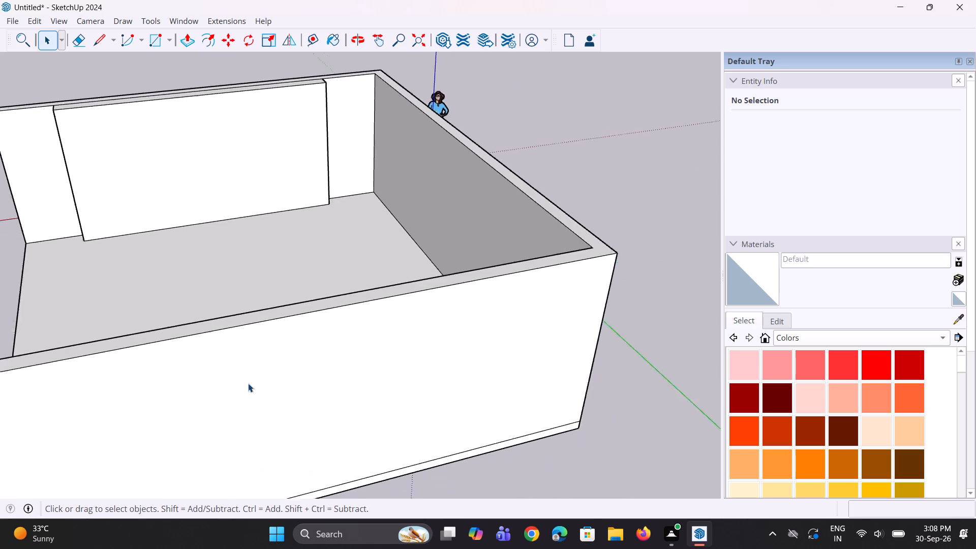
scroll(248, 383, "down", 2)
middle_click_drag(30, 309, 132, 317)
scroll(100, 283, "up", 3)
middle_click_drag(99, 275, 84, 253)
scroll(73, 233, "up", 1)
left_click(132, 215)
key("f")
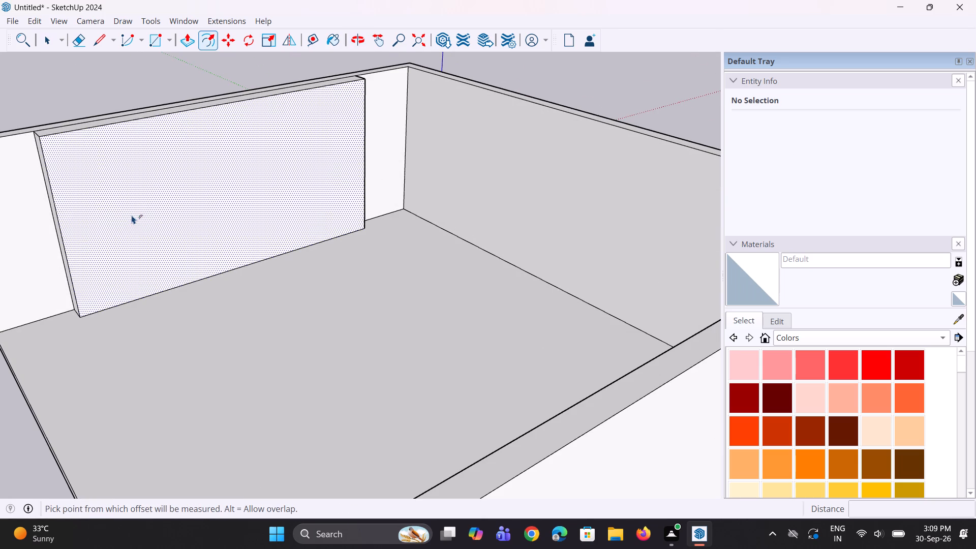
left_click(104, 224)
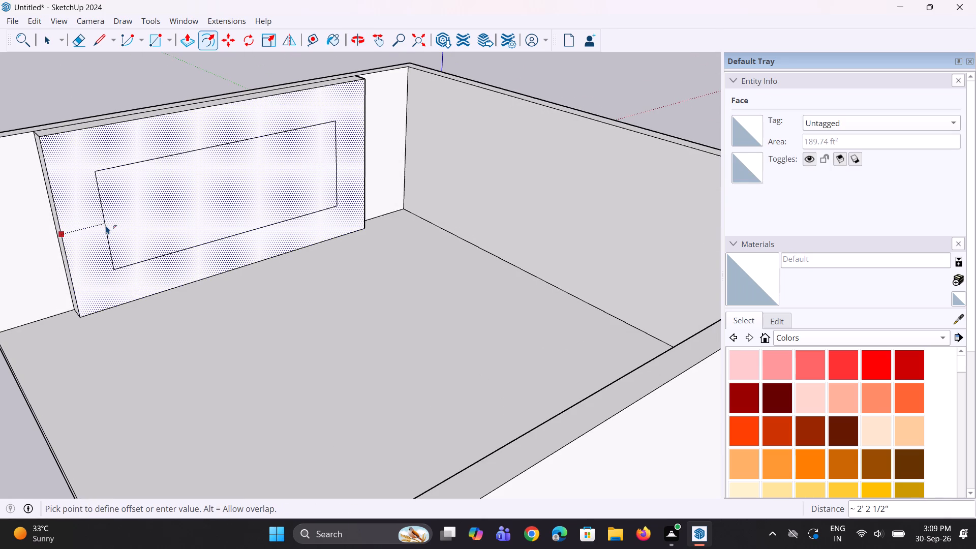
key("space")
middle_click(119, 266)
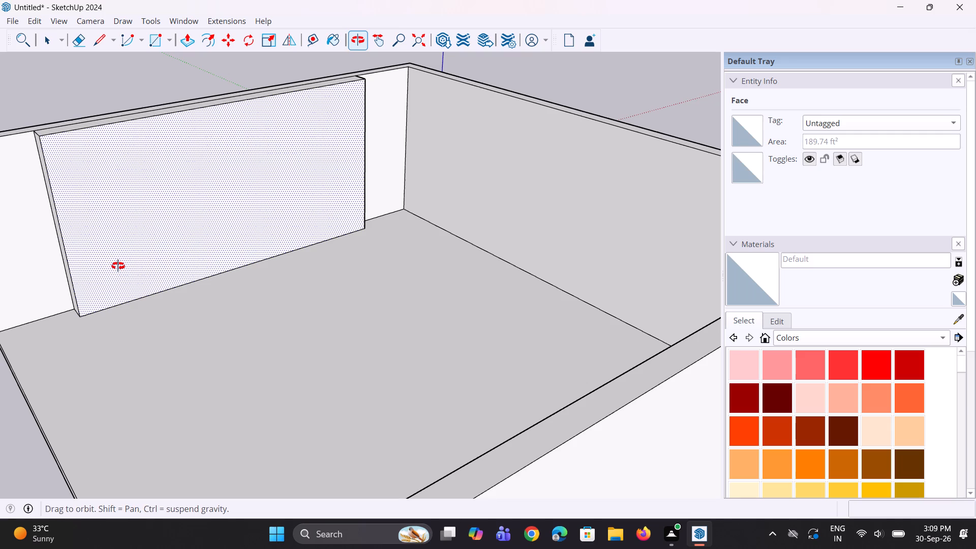
Copy the left vertical edge of the projecting panel's front about 1' 1" inward across its face.
scroll(68, 208, "up", 5)
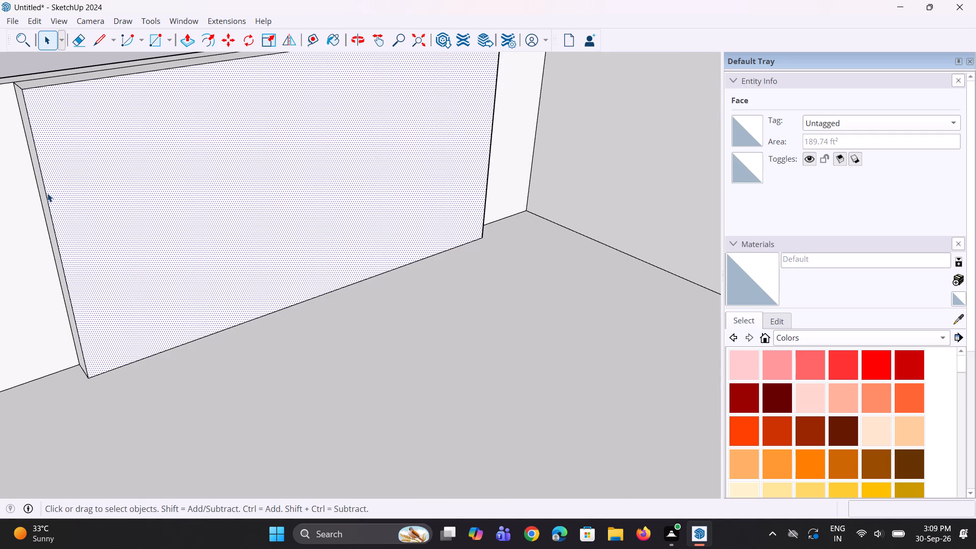
left_click(46, 193)
scroll(100, 270, "down", 4)
key("m")
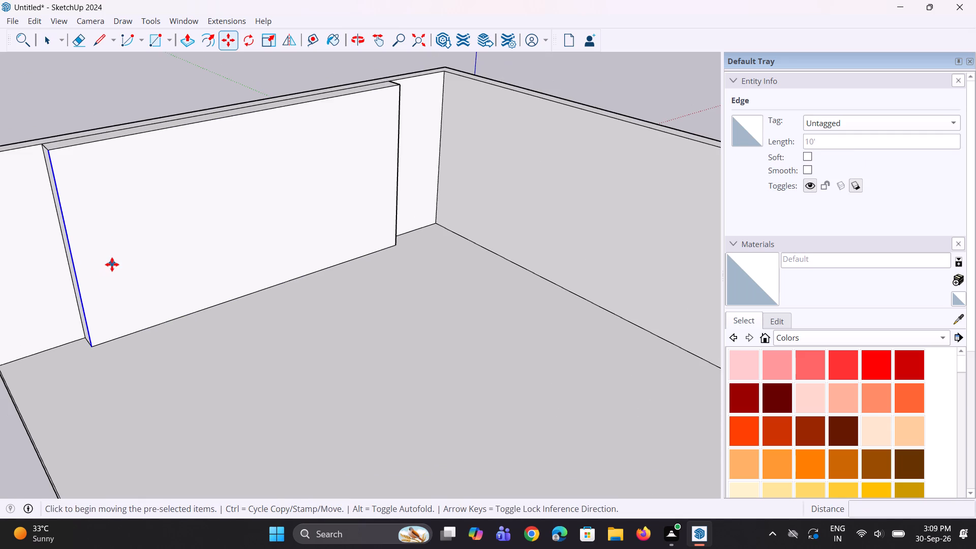
left_click(53, 151)
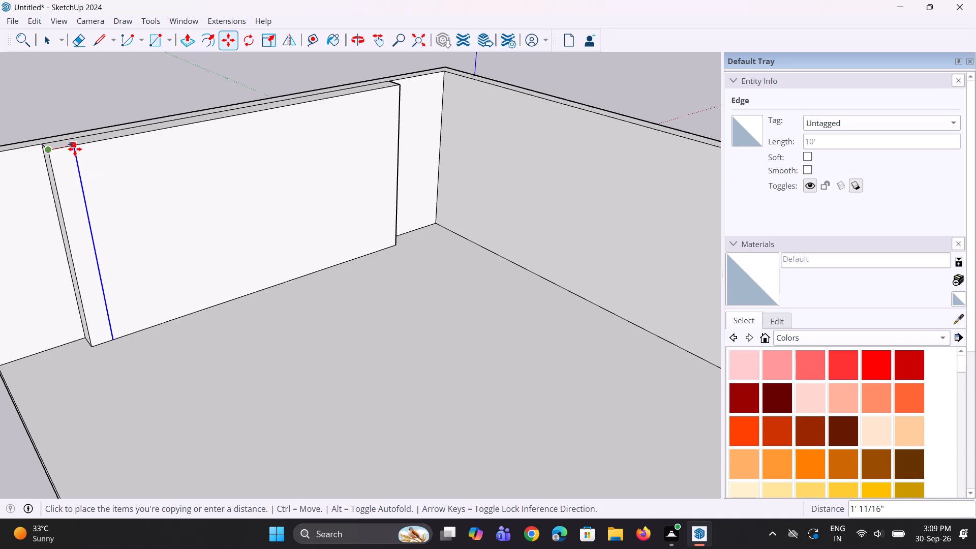
left_click(77, 148)
scroll(105, 261, "down", 4)
key("space")
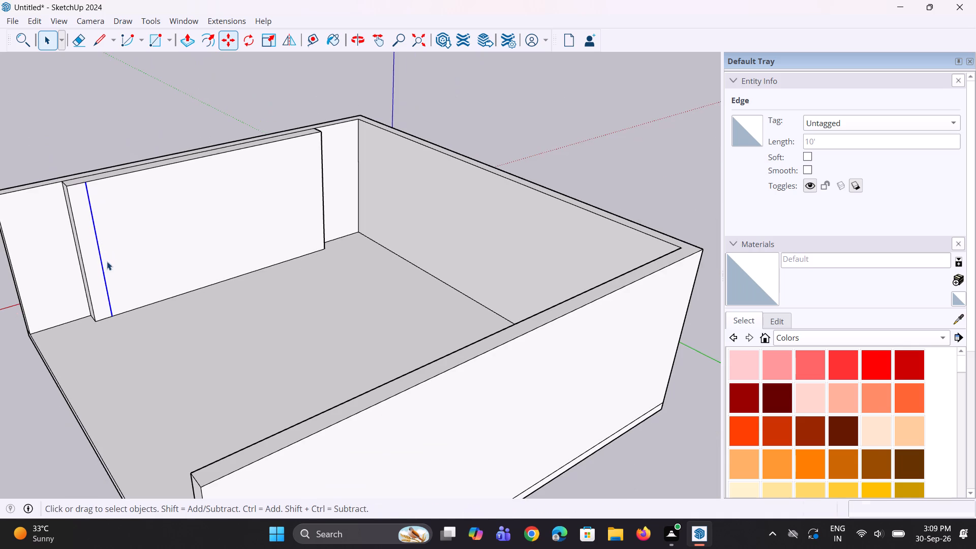
key("space")
left_click(134, 135)
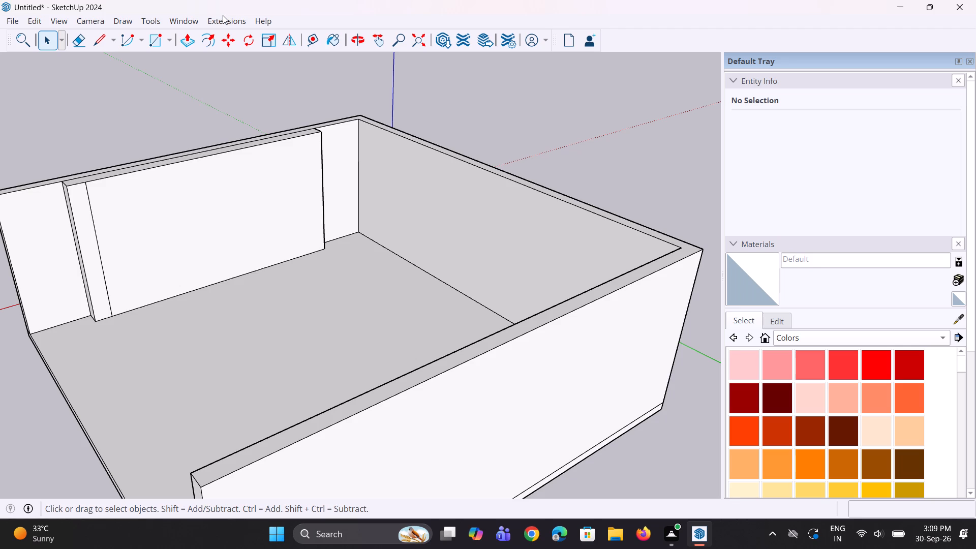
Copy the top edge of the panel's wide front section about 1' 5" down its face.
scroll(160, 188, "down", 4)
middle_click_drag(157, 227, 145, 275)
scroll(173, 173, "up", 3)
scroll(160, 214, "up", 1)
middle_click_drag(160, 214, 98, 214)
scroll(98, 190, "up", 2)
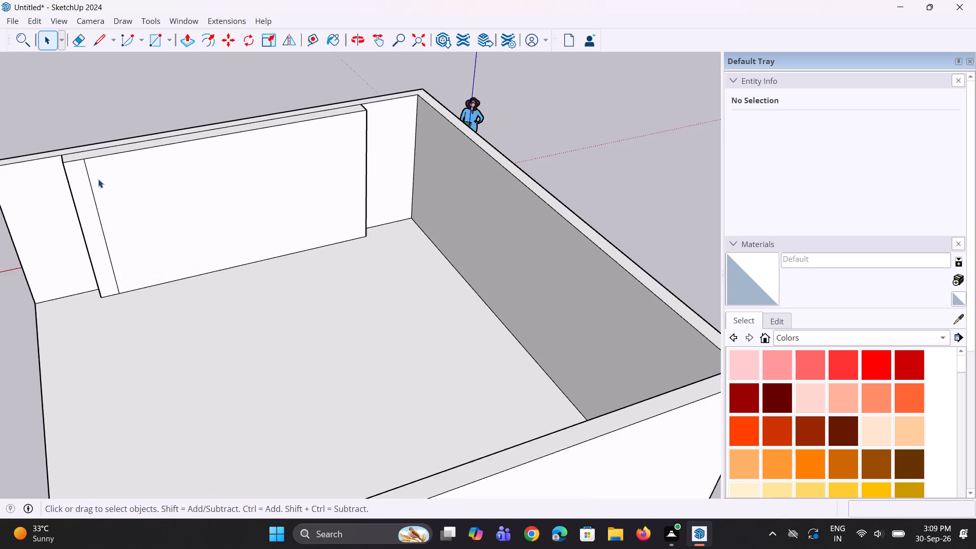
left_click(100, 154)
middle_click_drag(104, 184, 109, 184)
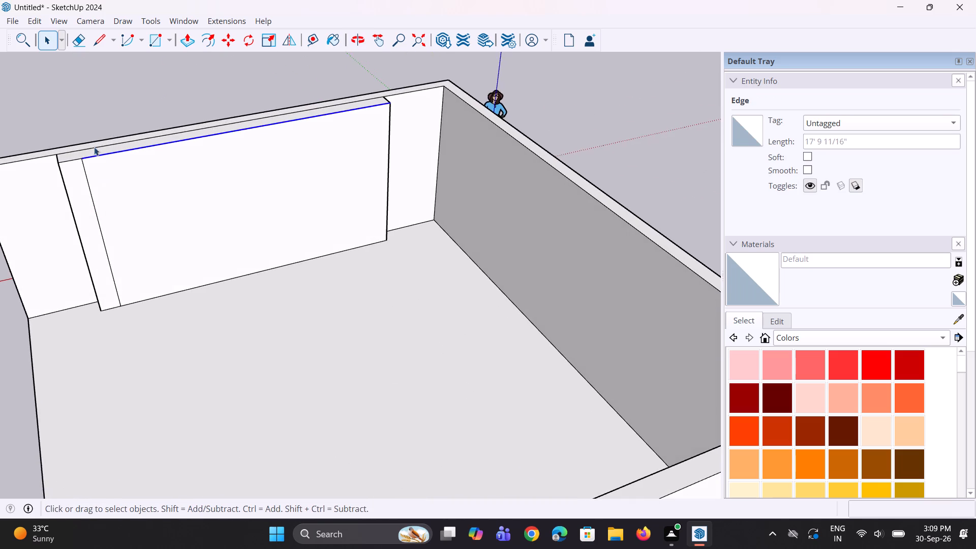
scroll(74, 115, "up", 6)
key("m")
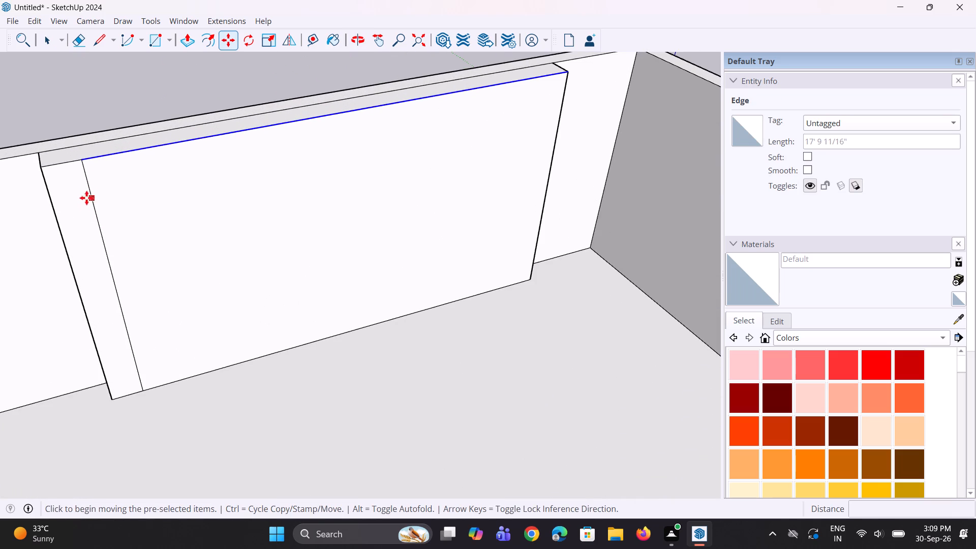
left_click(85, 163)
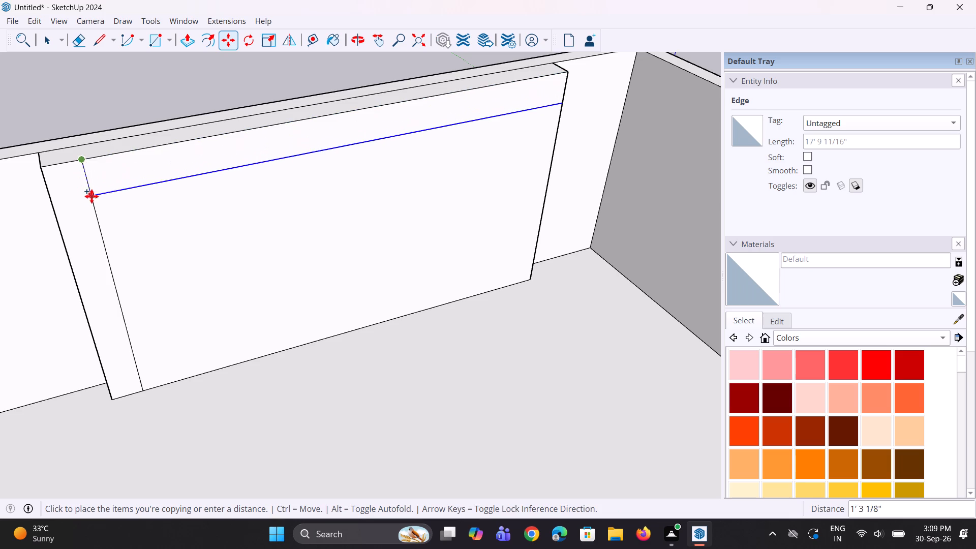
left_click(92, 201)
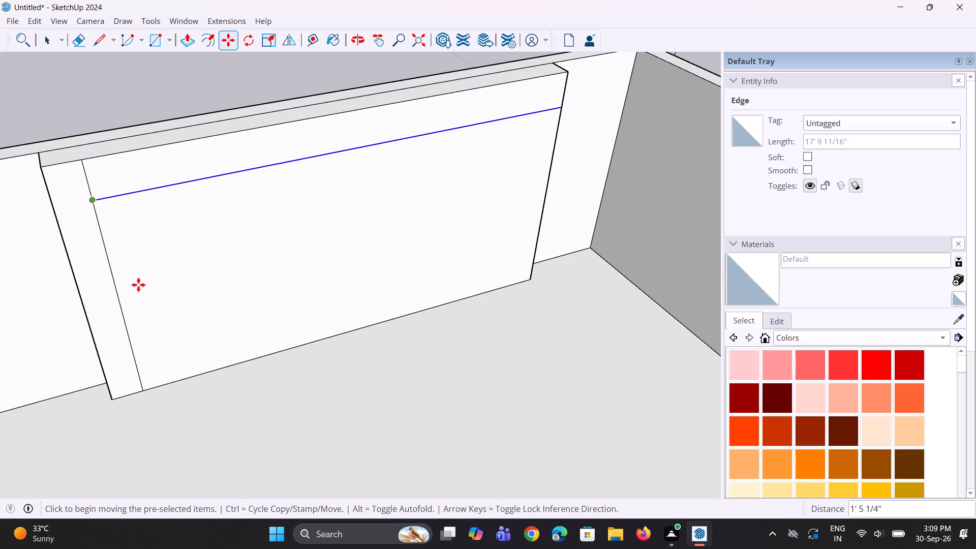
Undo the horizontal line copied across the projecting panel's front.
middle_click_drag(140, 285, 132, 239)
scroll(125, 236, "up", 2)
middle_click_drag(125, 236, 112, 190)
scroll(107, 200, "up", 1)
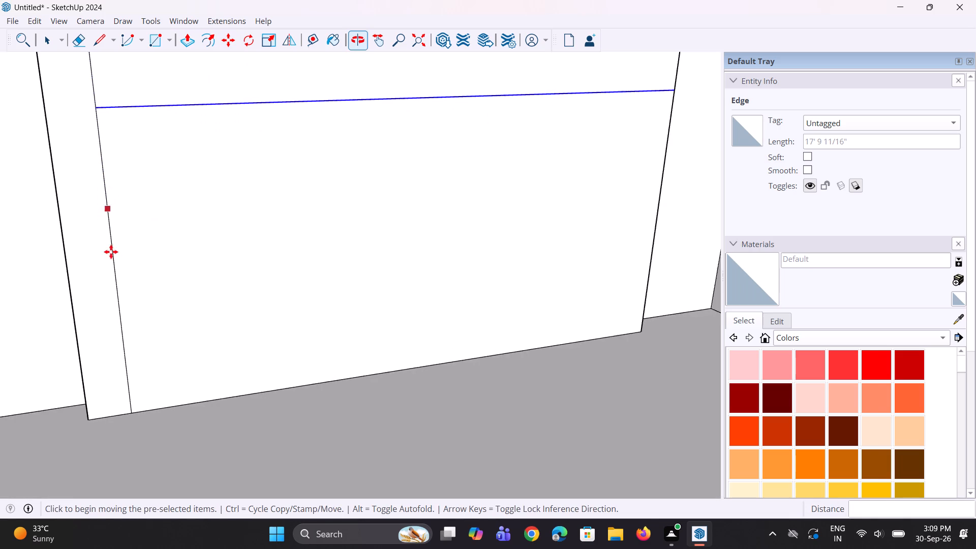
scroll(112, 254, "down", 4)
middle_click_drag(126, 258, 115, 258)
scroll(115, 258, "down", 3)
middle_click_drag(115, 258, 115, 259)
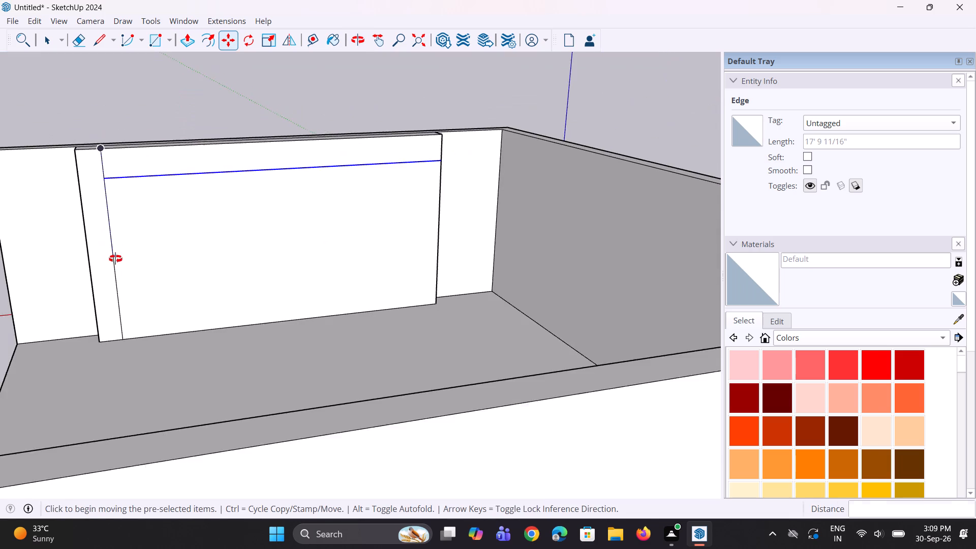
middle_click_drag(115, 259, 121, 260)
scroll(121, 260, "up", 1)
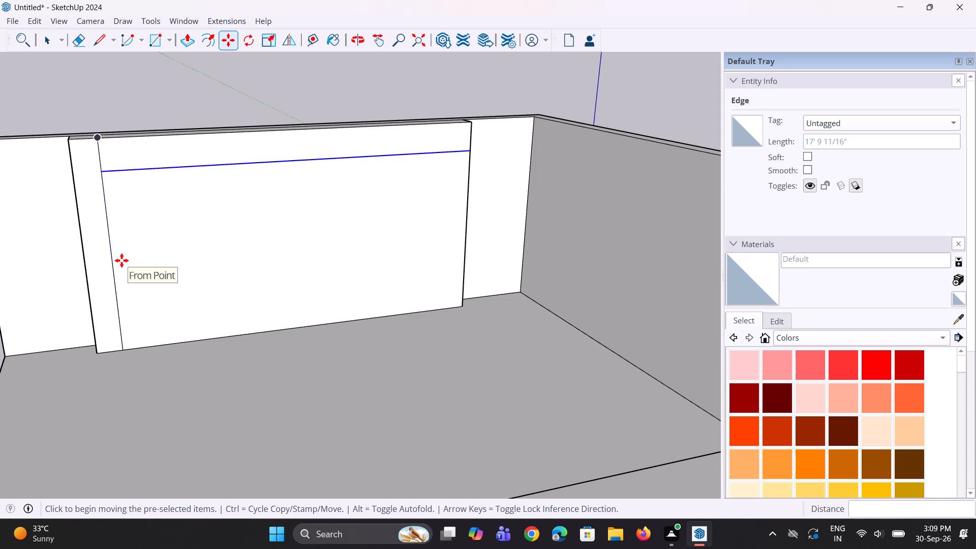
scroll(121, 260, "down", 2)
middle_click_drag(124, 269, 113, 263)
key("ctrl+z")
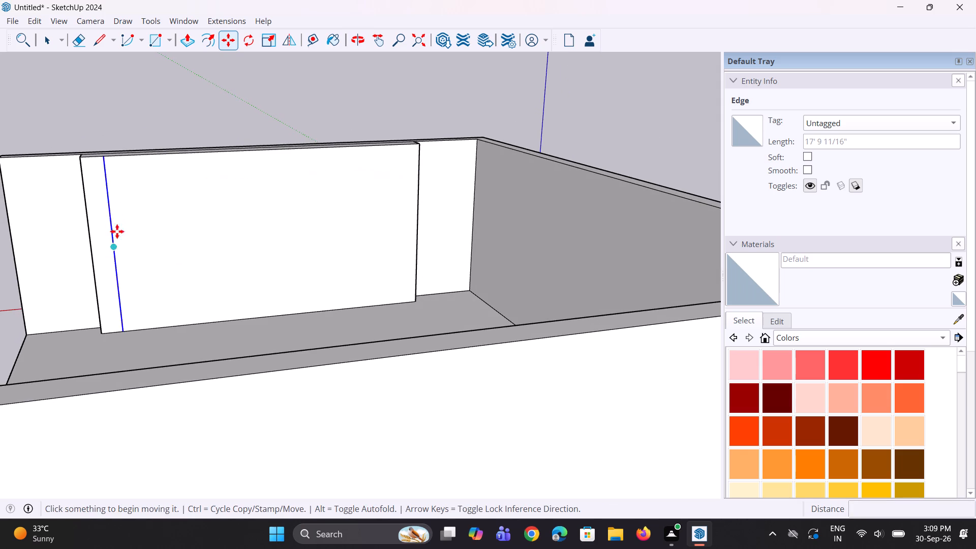
Copy the top edge of the panel's wide front section about 2' 4" down its face.
key("space")
left_click(121, 157)
scroll(114, 184, "up", 2)
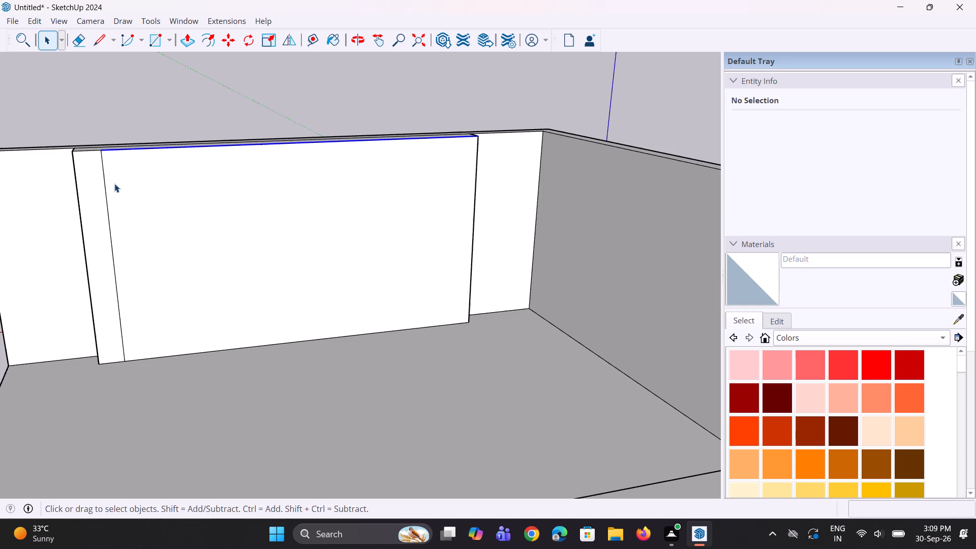
key("m")
left_click(102, 153)
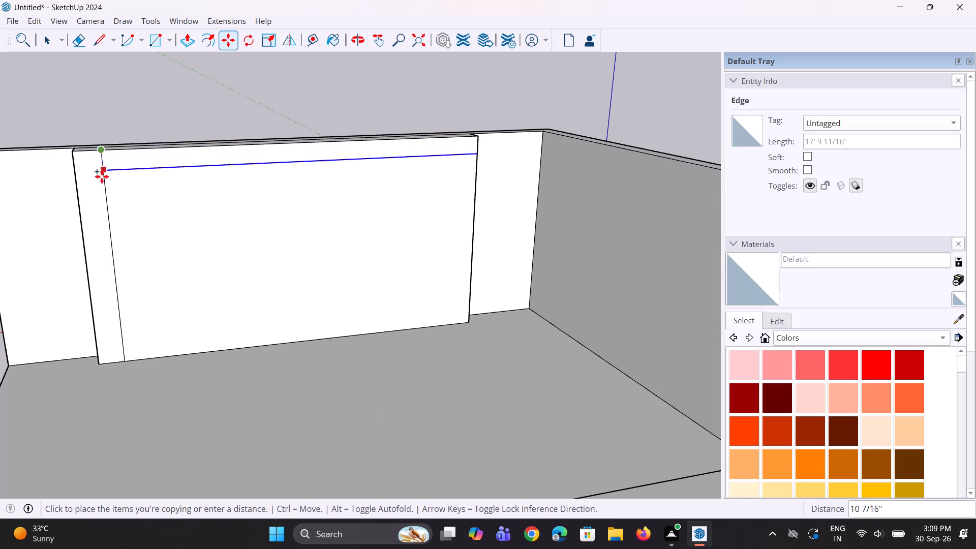
left_click(105, 203)
middle_click_drag(192, 322, 287, 333)
scroll(287, 333, "down", 6)
middle_click_drag(287, 333, 261, 326)
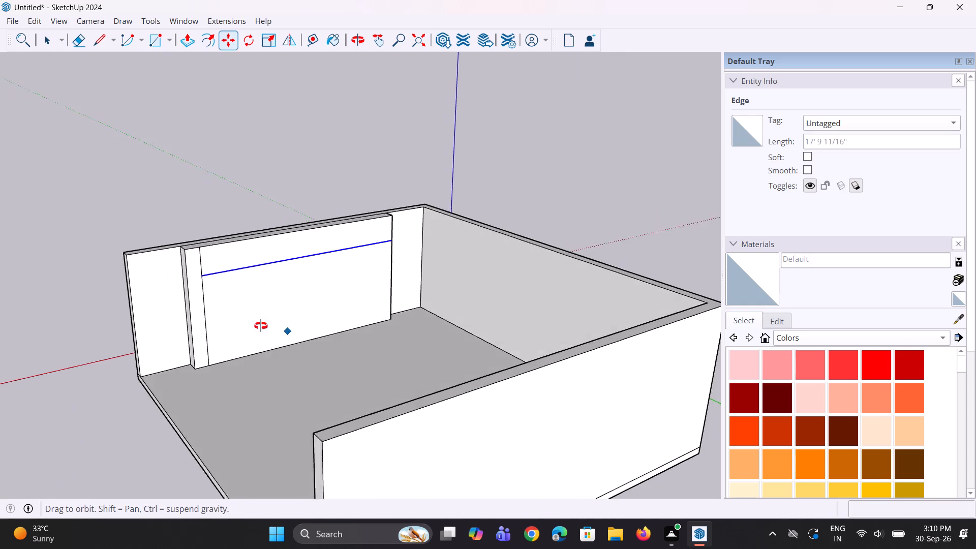
middle_click_drag(261, 326, 254, 307)
scroll(260, 304, "up", 2)
key("space")
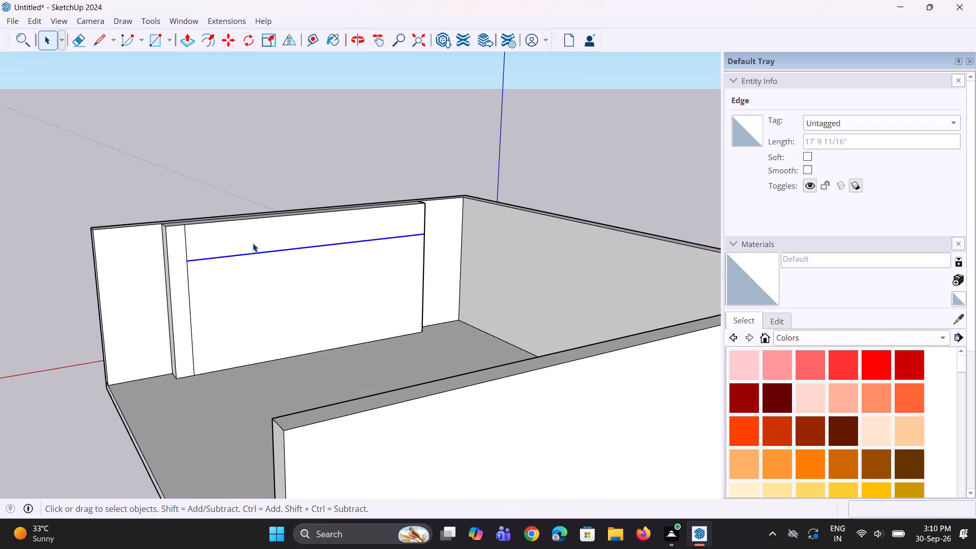
key("space")
Examine the projecting panel's front and its vertical and horizontal division lines from several angles.
scroll(272, 335, "down", 2)
middle_click_drag(273, 335, 233, 317)
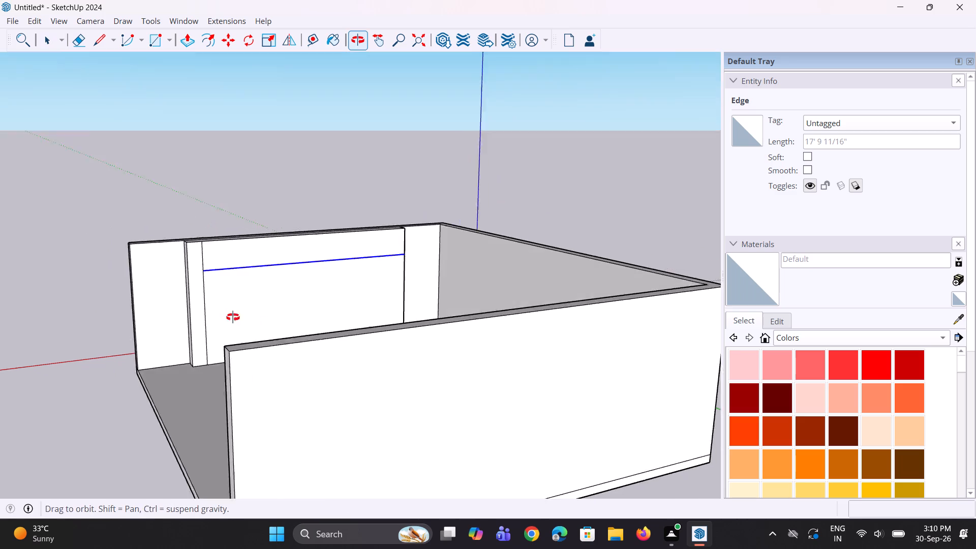
middle_click_drag(233, 317, 208, 315)
middle_click_drag(207, 315, 264, 308)
scroll(246, 289, "up", 6)
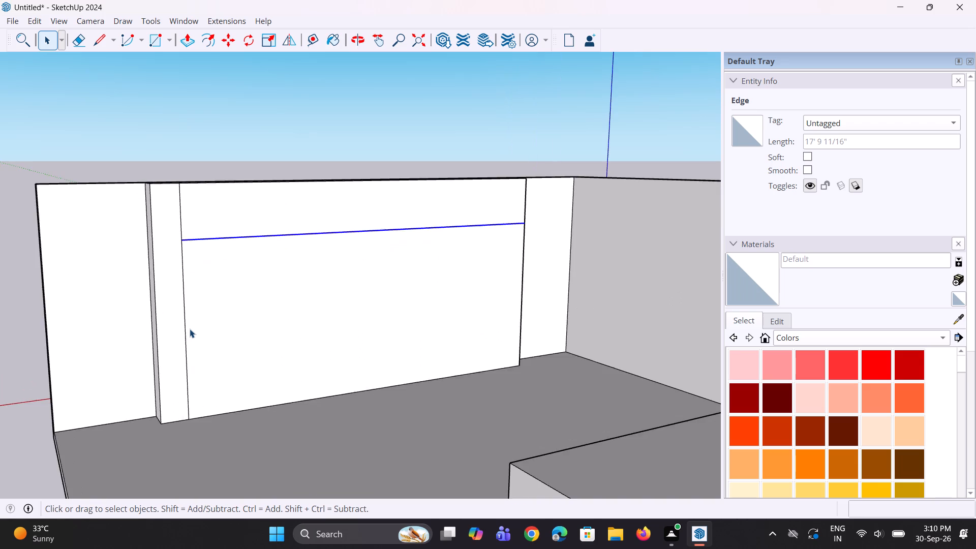
scroll(190, 329, "up", 2)
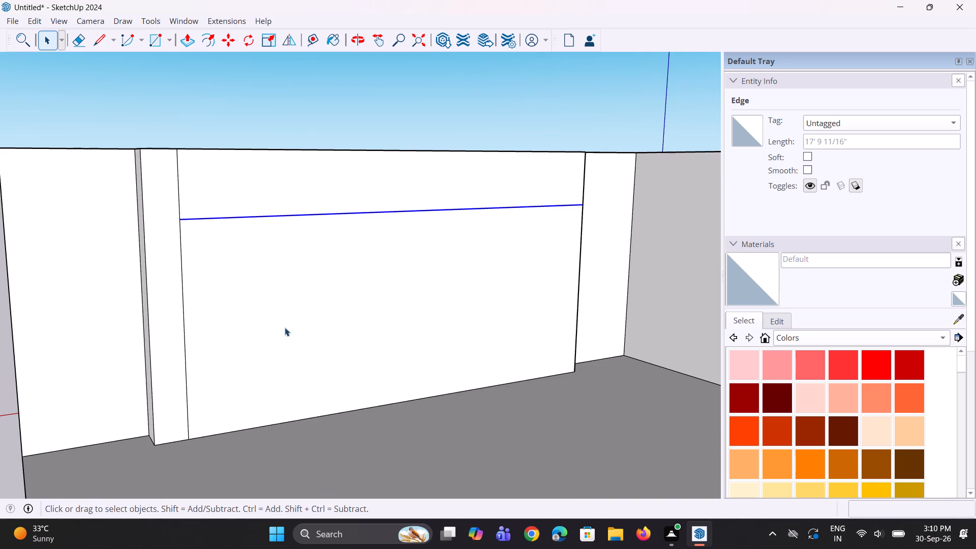
middle_click_drag(303, 328, 271, 327)
scroll(279, 327, "down", 3)
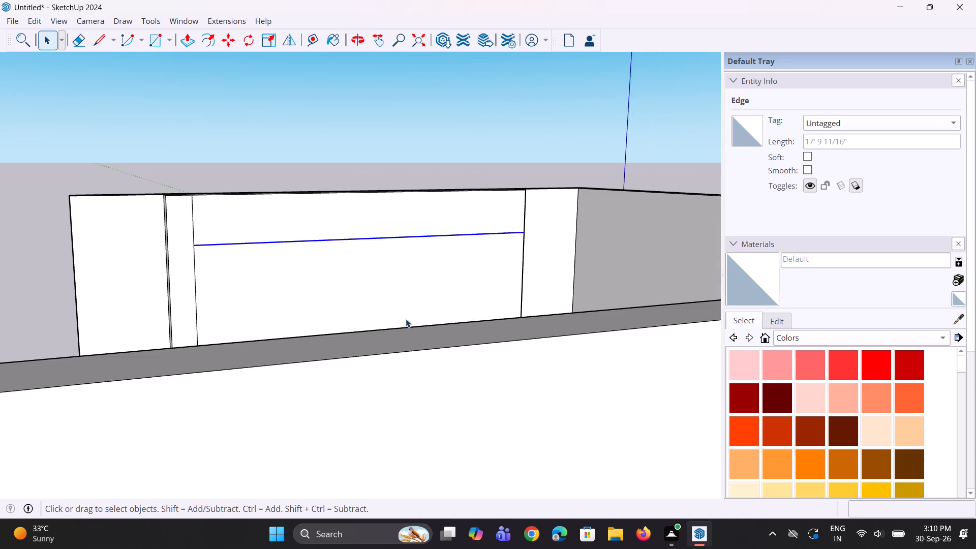
middle_click_drag(406, 324, 347, 358)
middle_click_drag(224, 334, 229, 307)
middle_click_drag(231, 313, 237, 329)
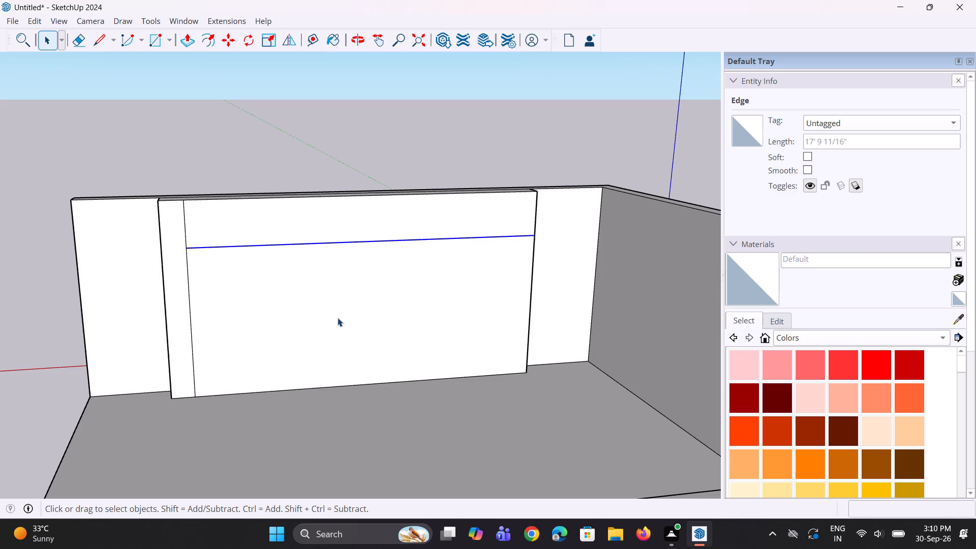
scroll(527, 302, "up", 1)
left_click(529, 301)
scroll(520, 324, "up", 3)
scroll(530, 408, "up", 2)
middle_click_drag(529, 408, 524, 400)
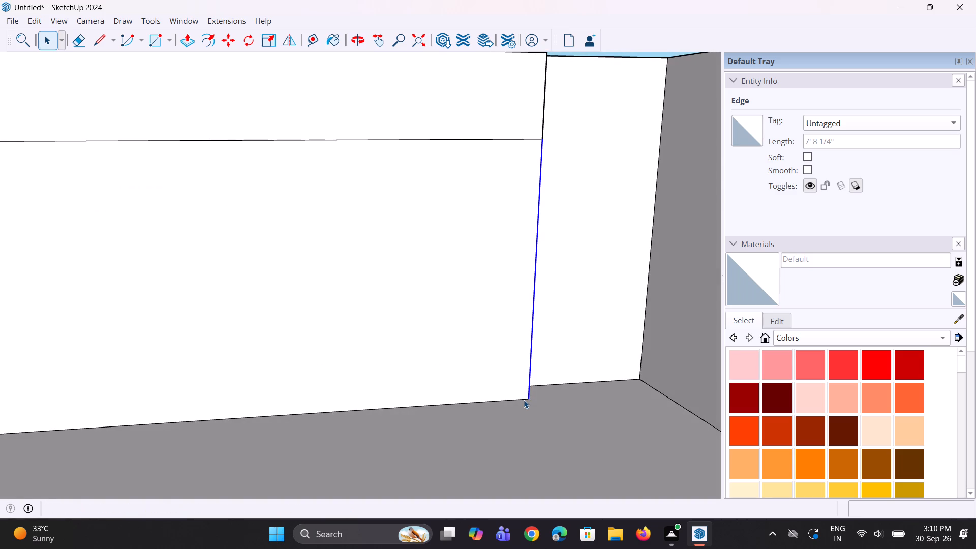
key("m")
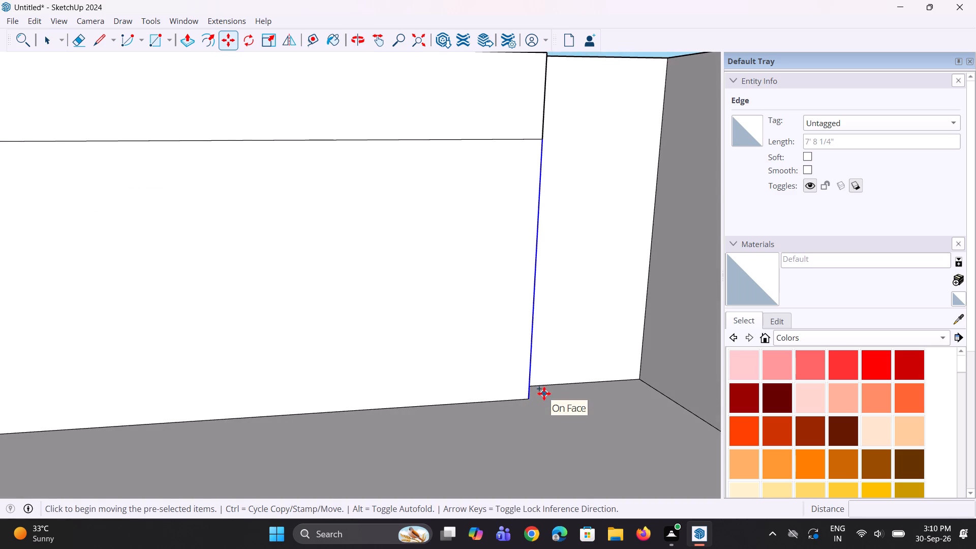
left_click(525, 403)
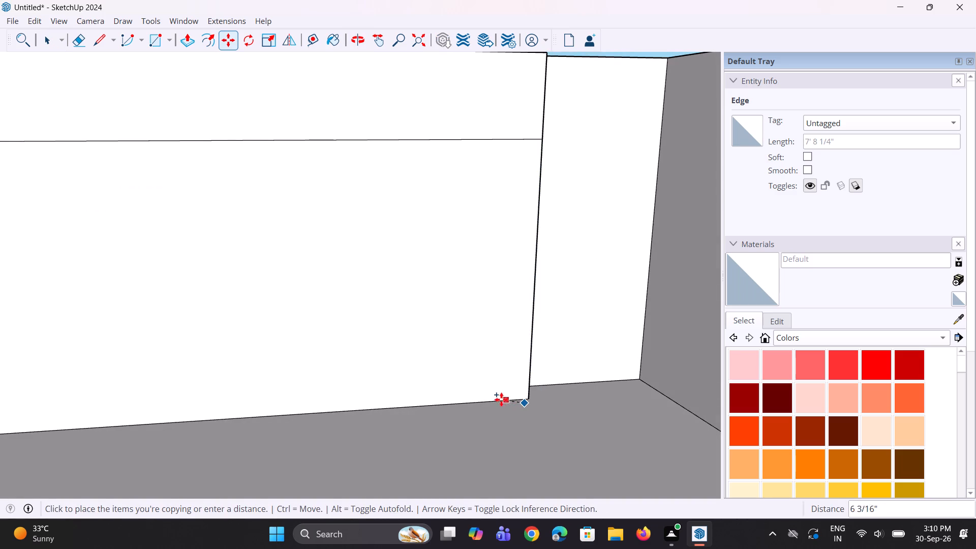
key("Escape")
Copy the panel front's right vertical edge below the horizontal line about 6" inward.
scroll(554, 369, "up", 2)
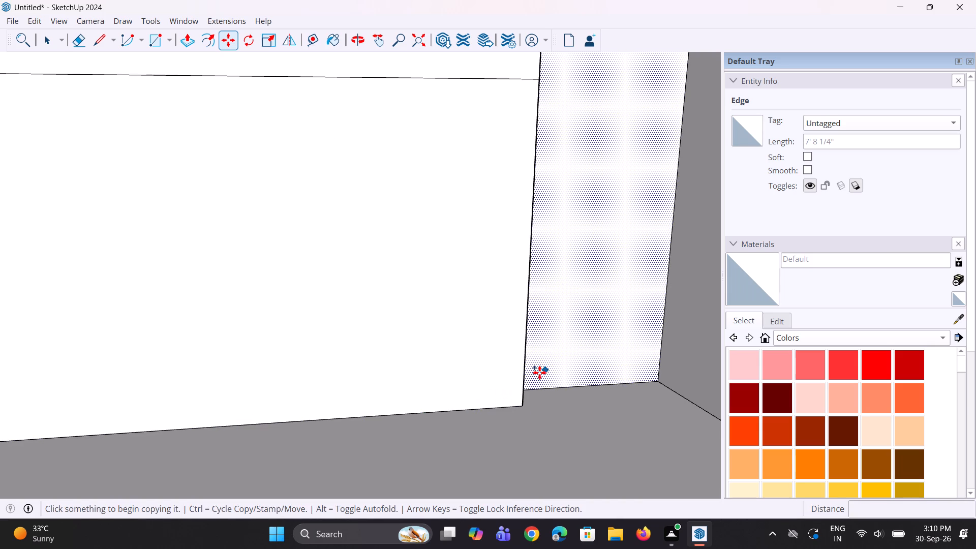
key("space")
left_click(524, 375)
scroll(525, 404, "up", 1)
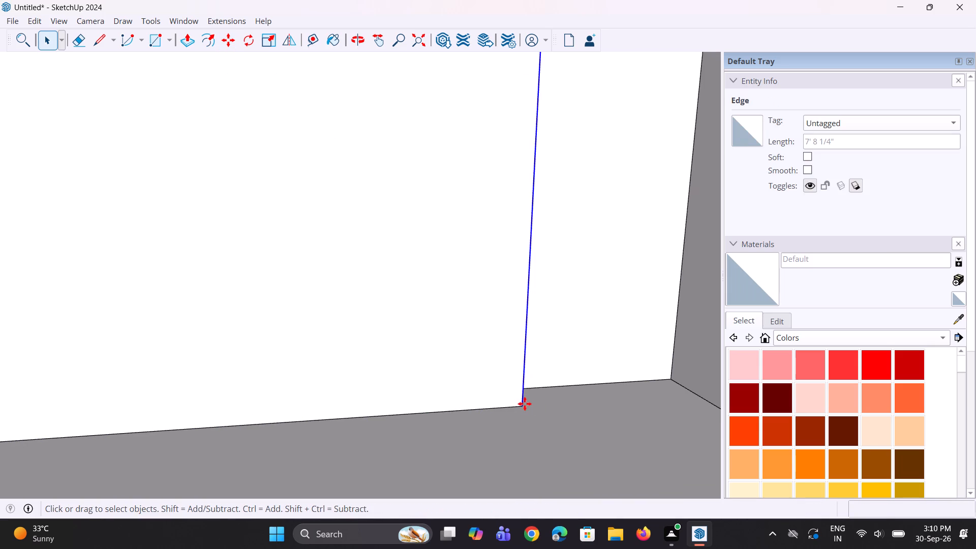
key("m")
left_click(521, 403)
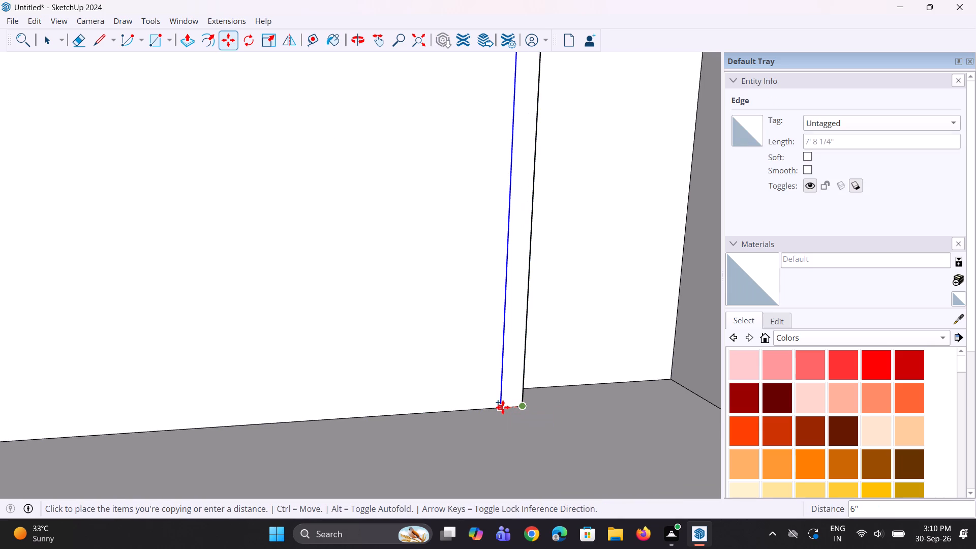
left_click(503, 409)
scroll(503, 409, "down", 9)
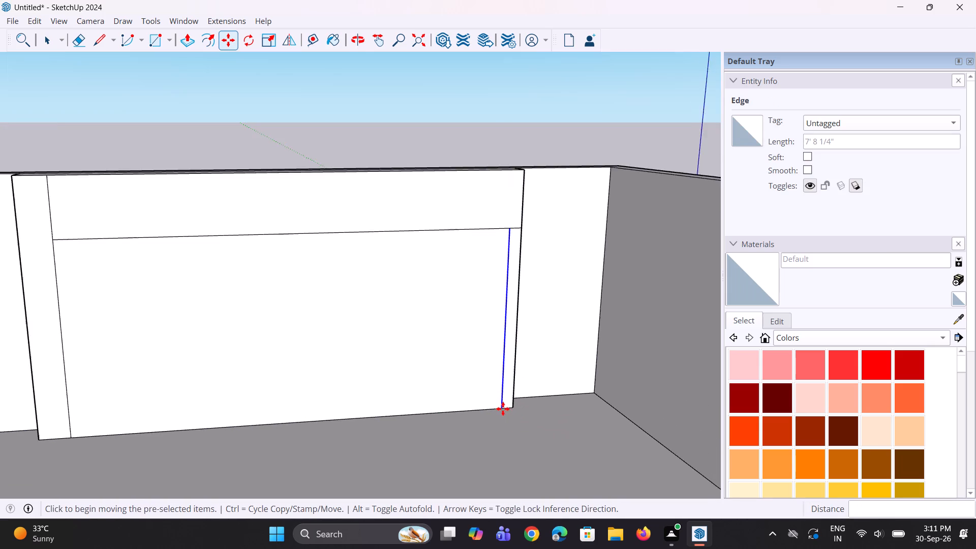
middle_click_drag(503, 409, 498, 404)
key("space")
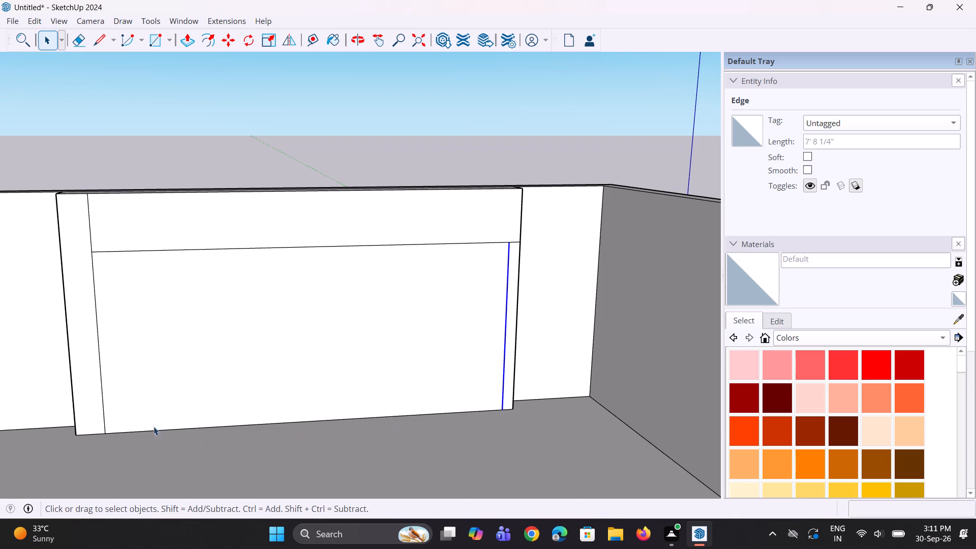
Copy the inset vertical line near the panel's right edge about 2' 5" further inward.
scroll(145, 395, "down", 4)
middle_click_drag(140, 392, 149, 400)
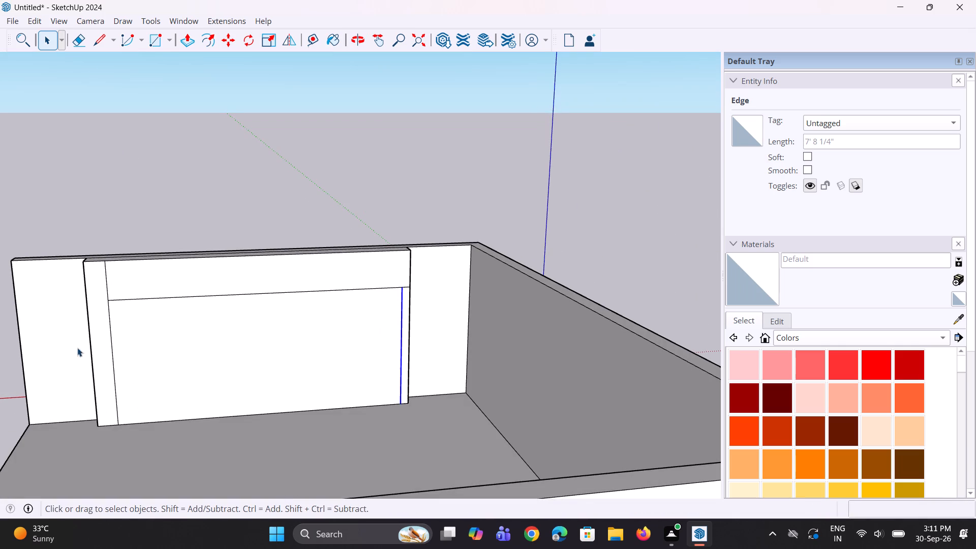
scroll(114, 339, "up", 1)
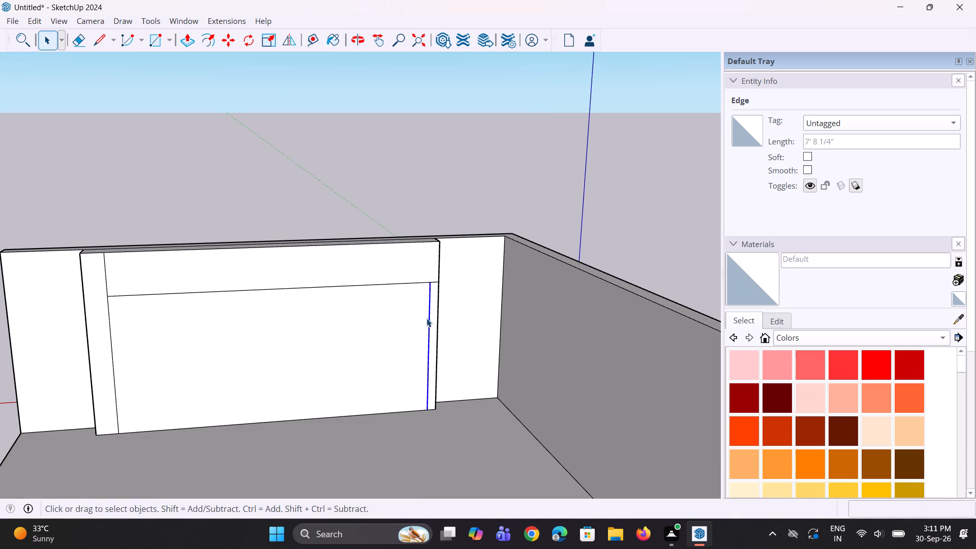
left_click(428, 324)
key("m")
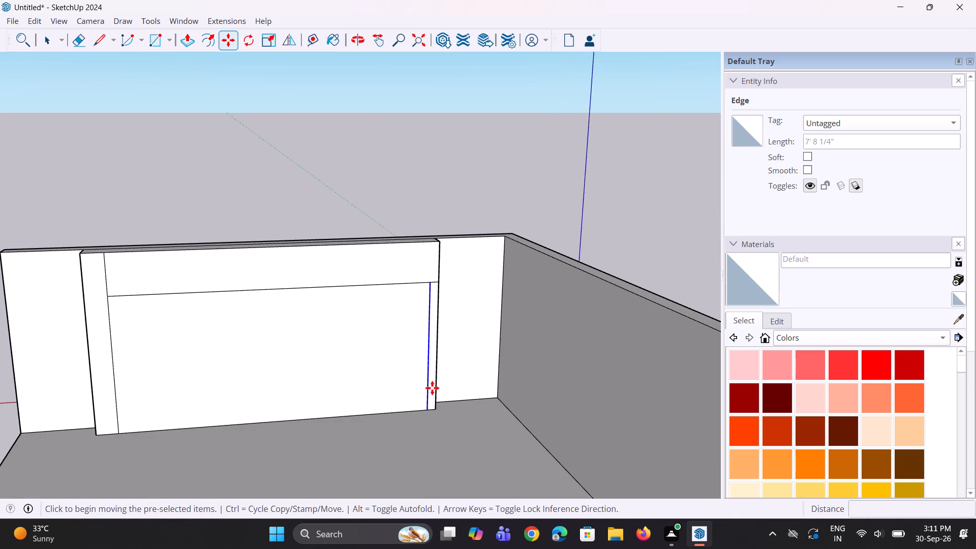
left_click(429, 411)
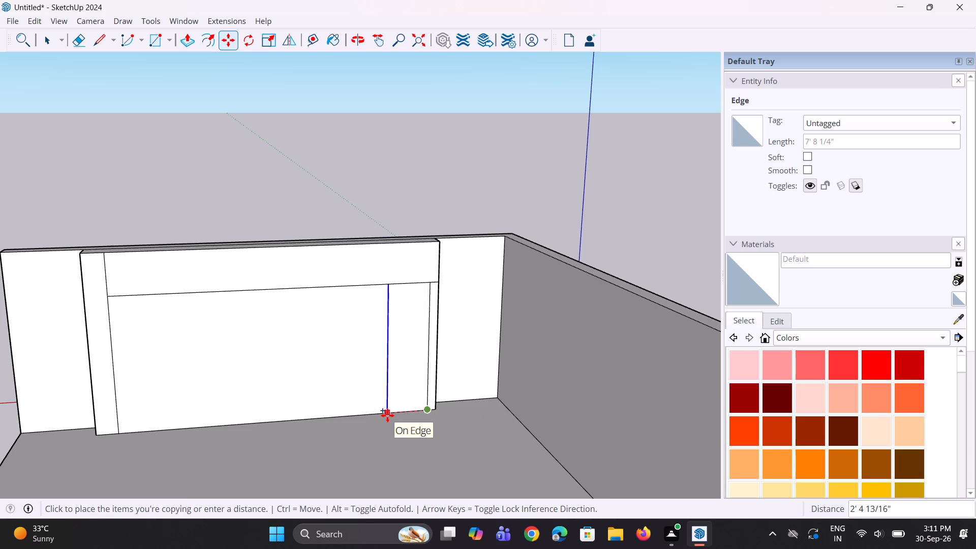
left_click(387, 415)
Copy the newest vertical line a short distance further inward to form a narrow divider strip.
middle_click_drag(388, 416, 400, 417)
scroll(384, 400, "up", 5)
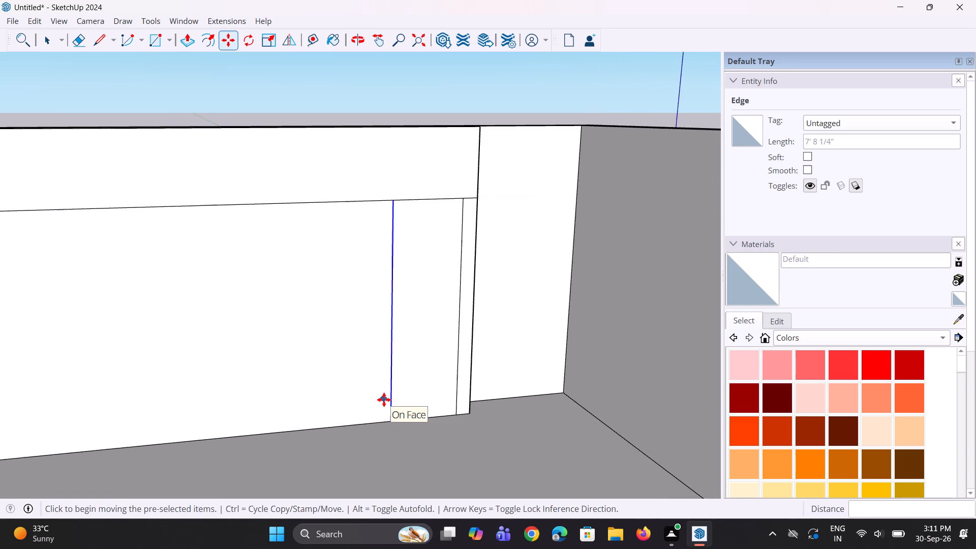
key("m")
left_click(386, 423)
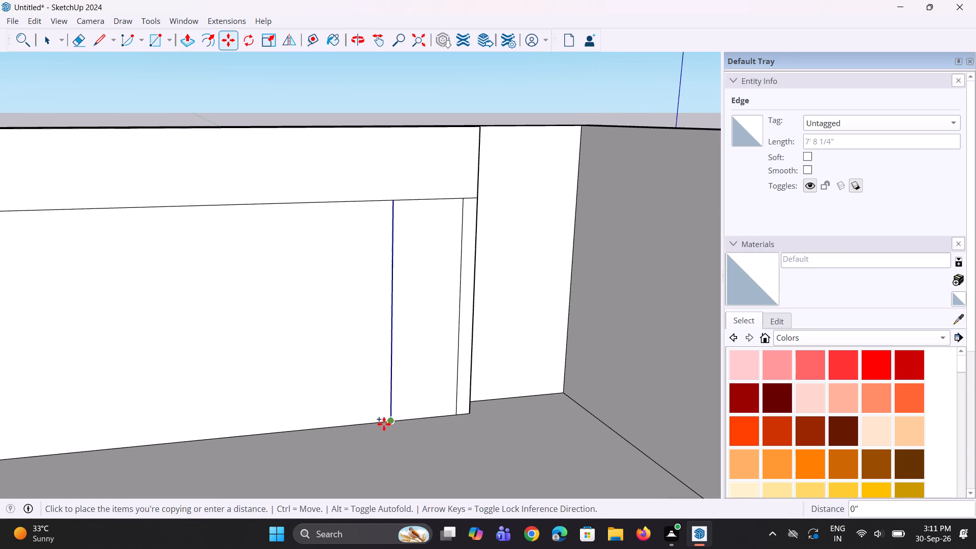
left_click(379, 424)
key("space")
key("space")
middle_click_drag(395, 424, 390, 408)
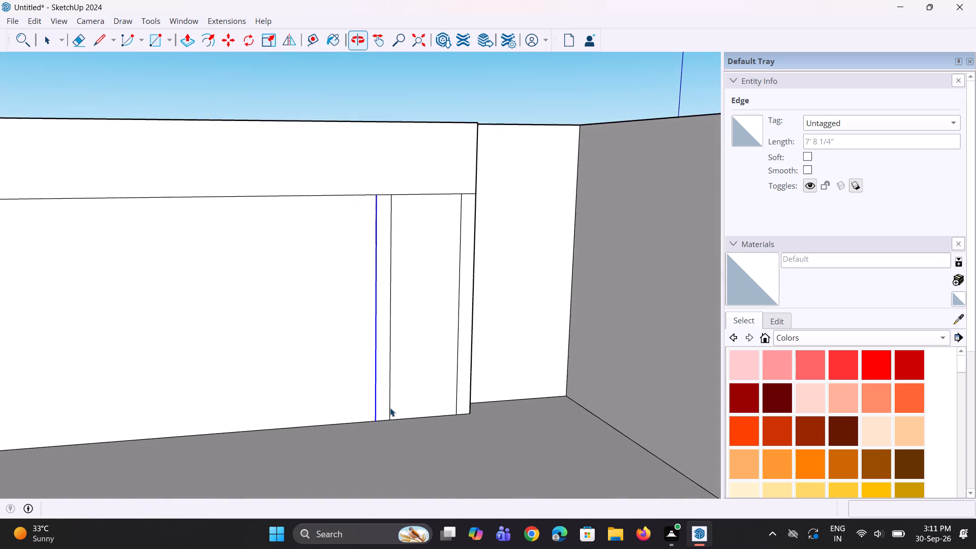
scroll(390, 408, "down", 5)
middle_click(390, 408)
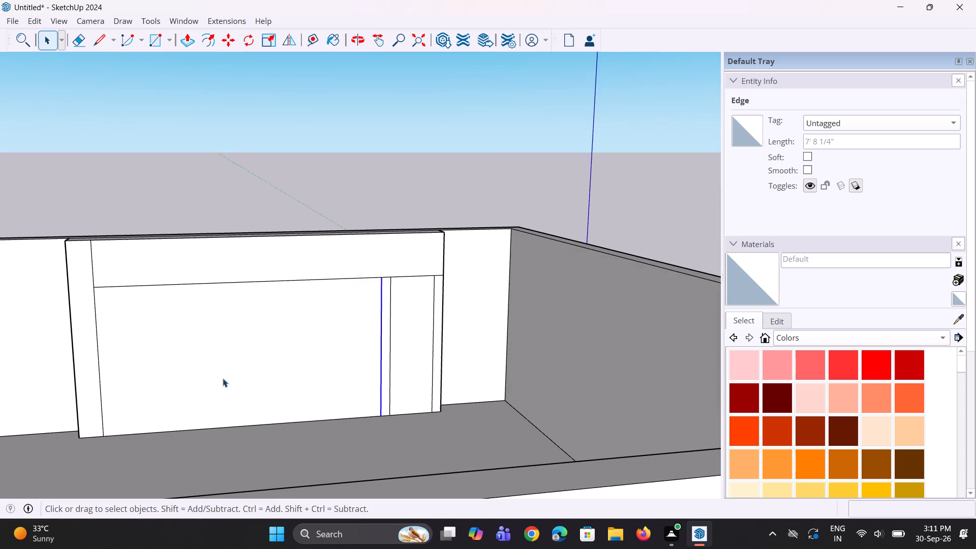
Copy the horizontal line over the wide bay down 7' 8 1/4" to the floor and divide the distance into 3 equal spaces.
left_click(100, 289)
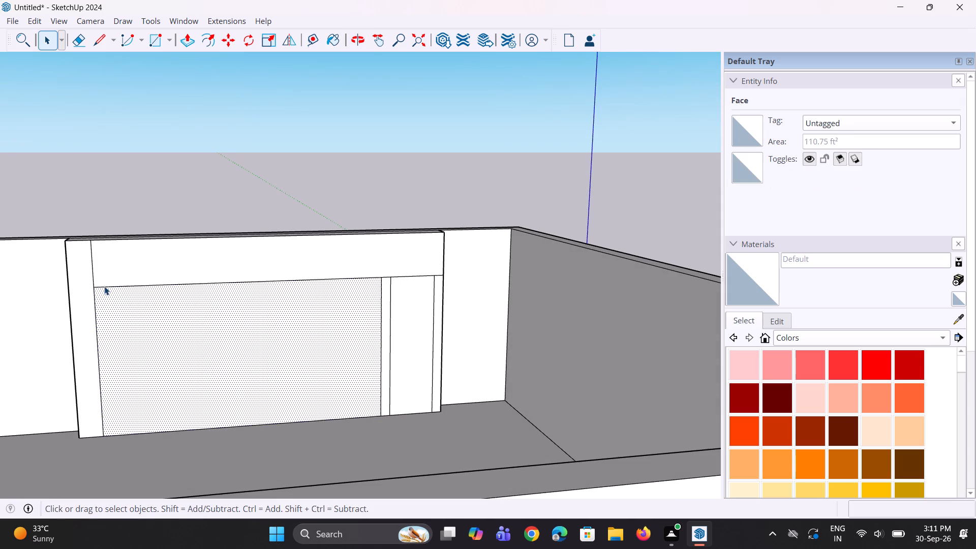
left_click(105, 286)
key("m")
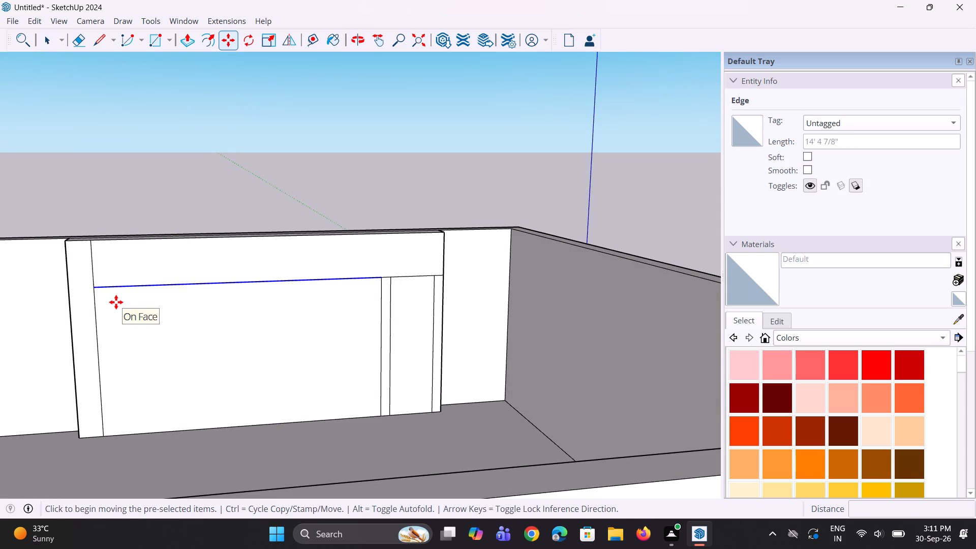
left_click(93, 287)
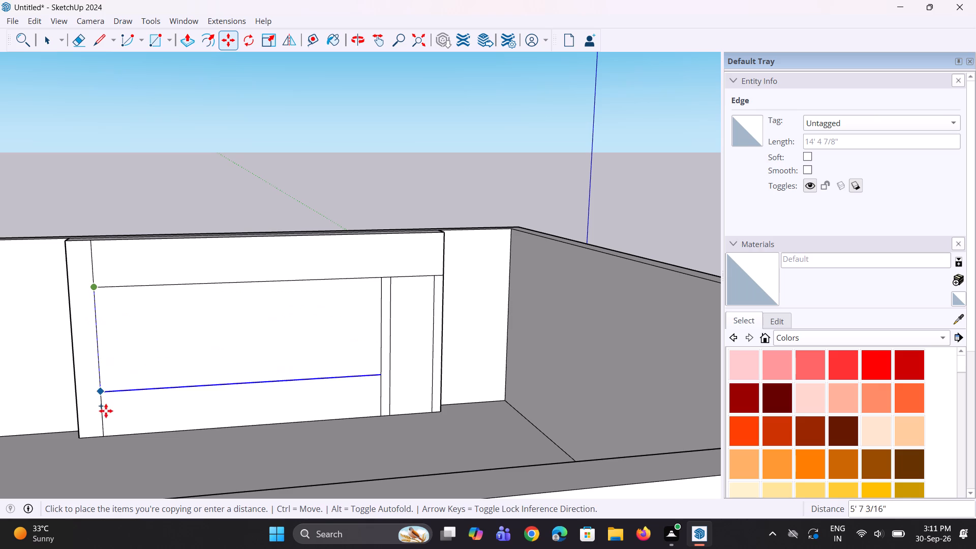
left_click(104, 432)
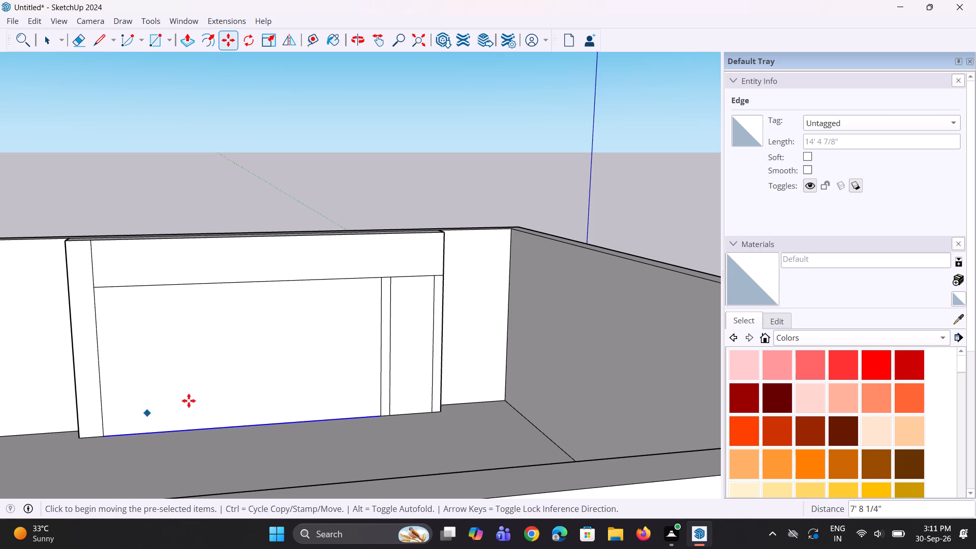
key("slash")
key("3")
key("Return")
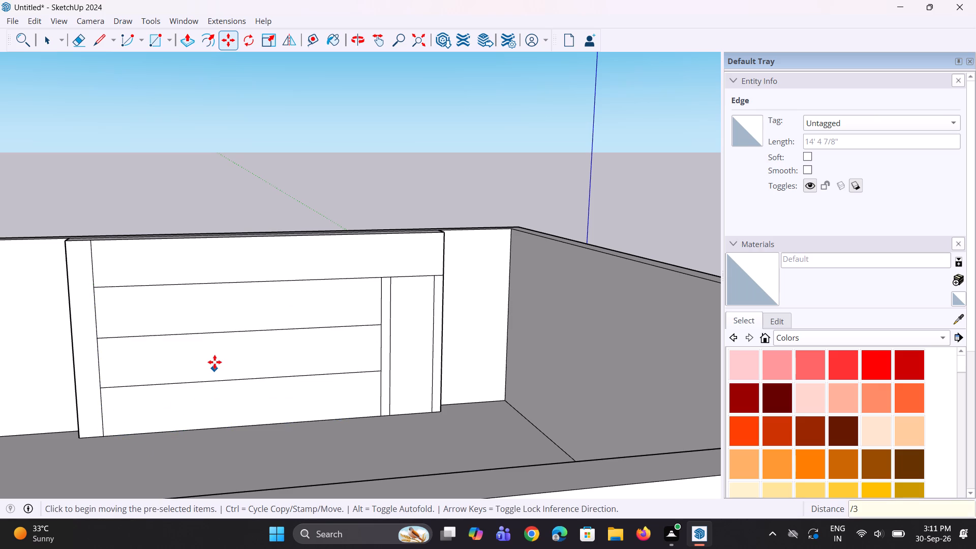
middle_click_drag(215, 362, 220, 373)
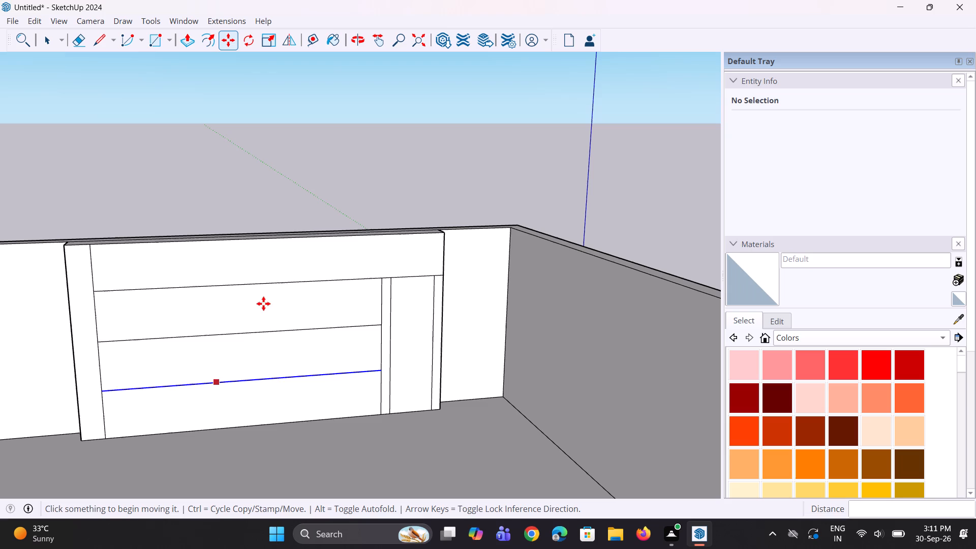
key("space")
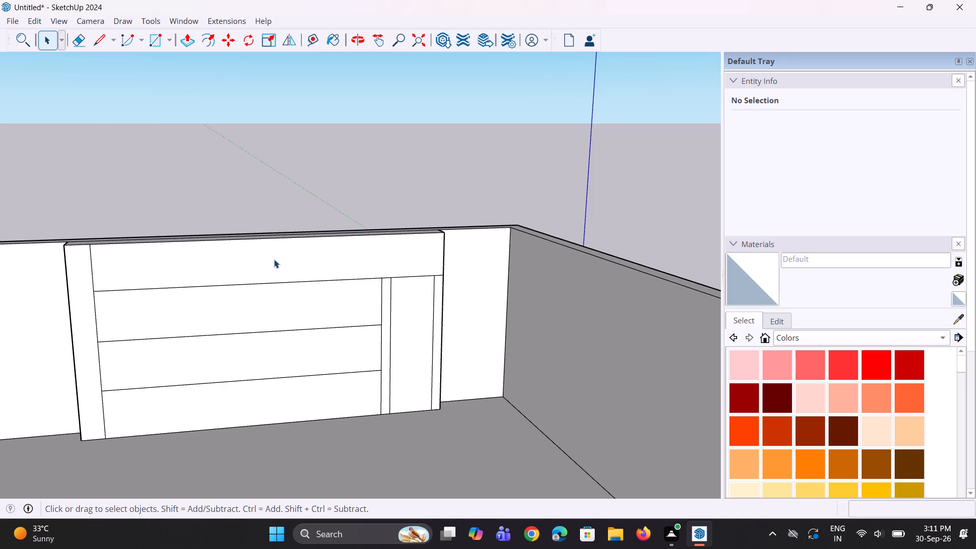
Copy the wide bay's four horizontal lines about 3 3/4" upward to form narrow shelf strips.
scroll(290, 312, "down", 3)
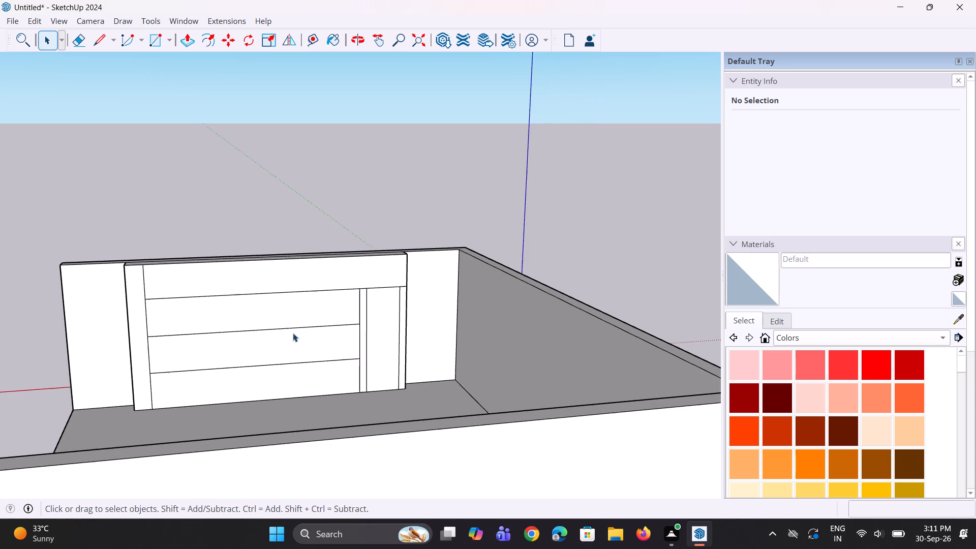
middle_click_drag(293, 334, 280, 339)
scroll(142, 322, "up", 7)
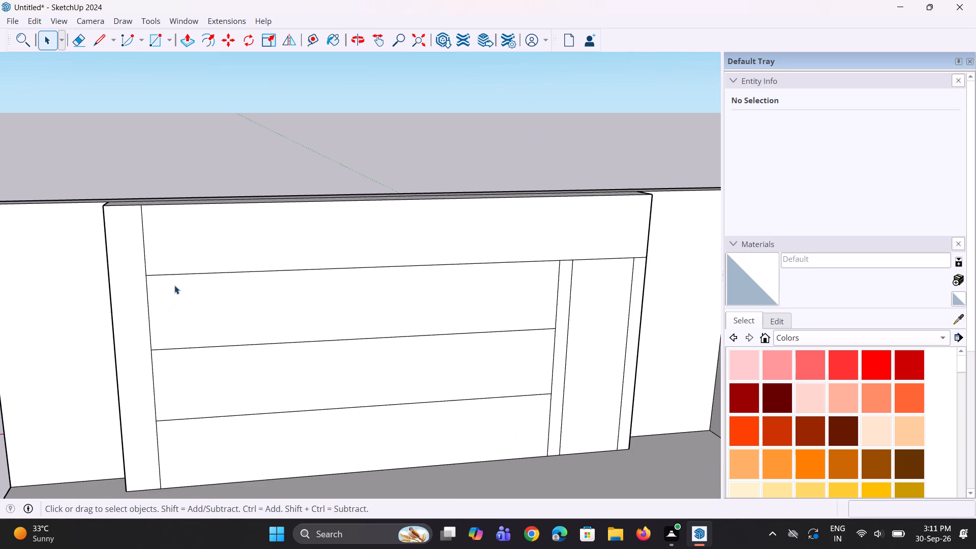
left_click(182, 274)
scroll(206, 350, "up", 2)
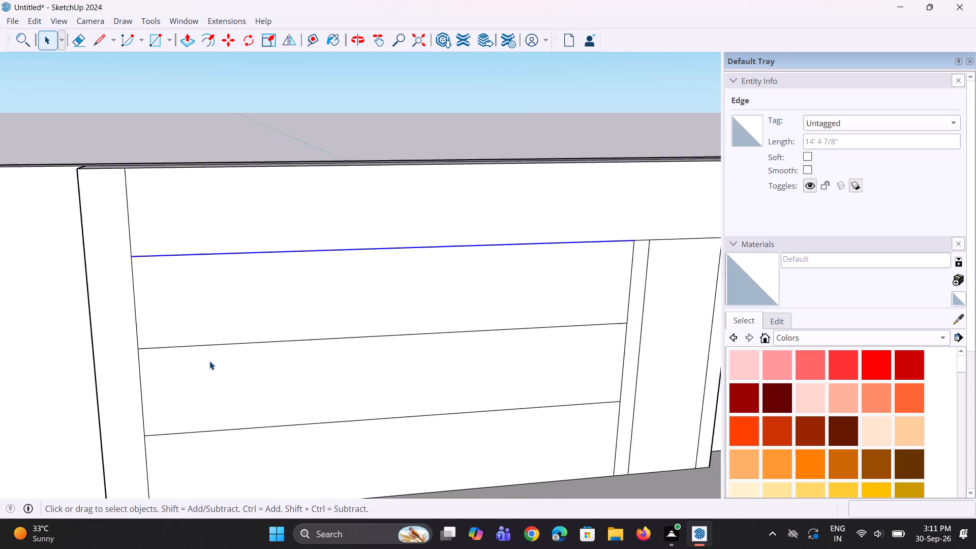
scroll(209, 361, "up", 1)
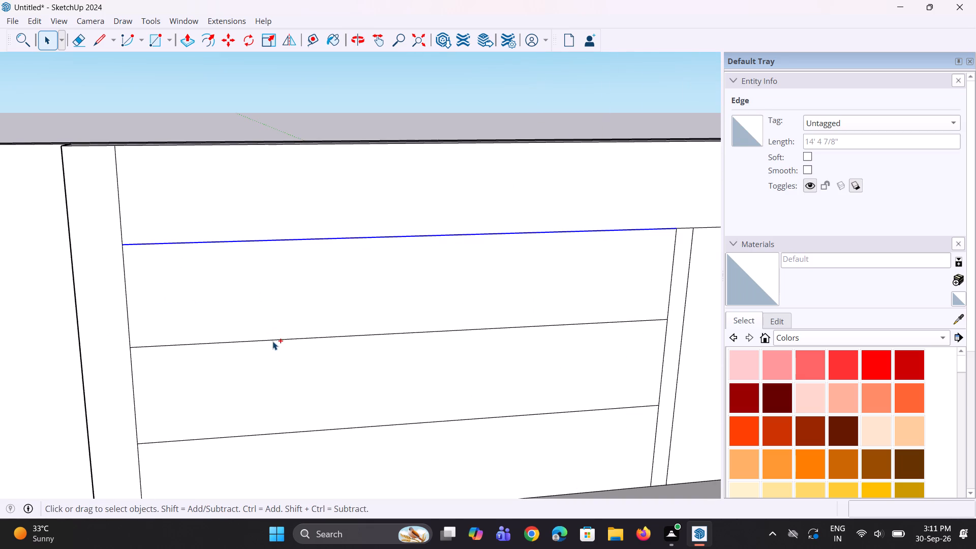
left_click(272, 341, "ctrl")
scroll(273, 337, "down", 5)
scroll(289, 404, "up", 3)
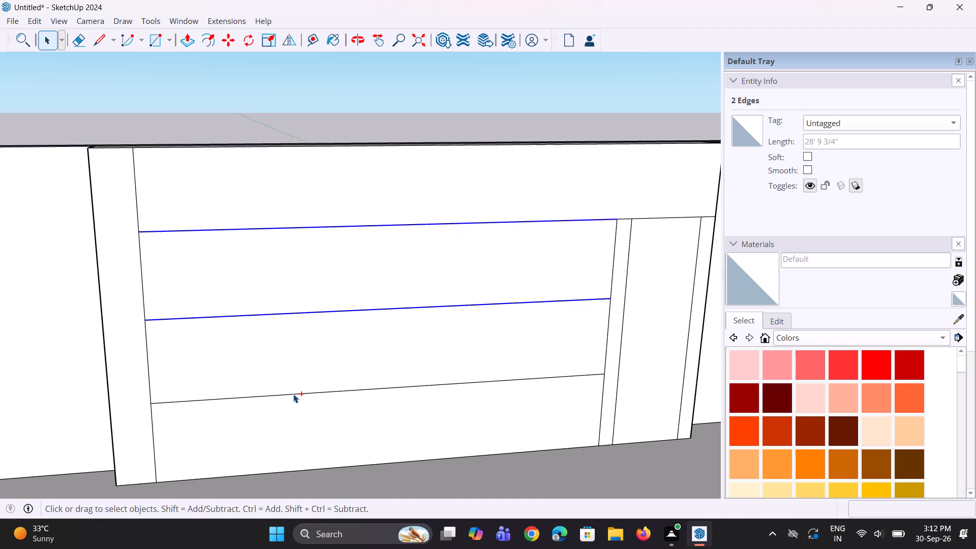
left_click(293, 394, "ctrl")
left_click(215, 478, "ctrl")
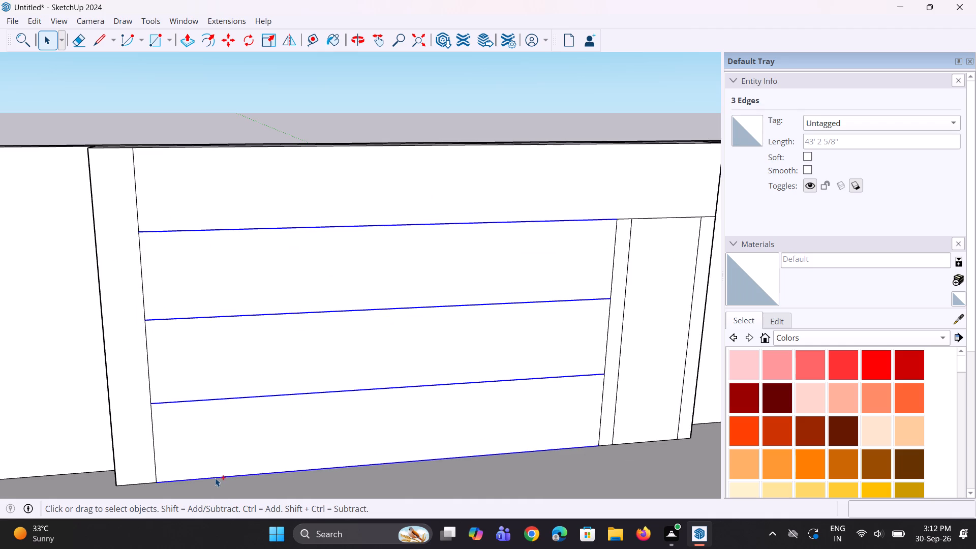
scroll(213, 478, "up", 3)
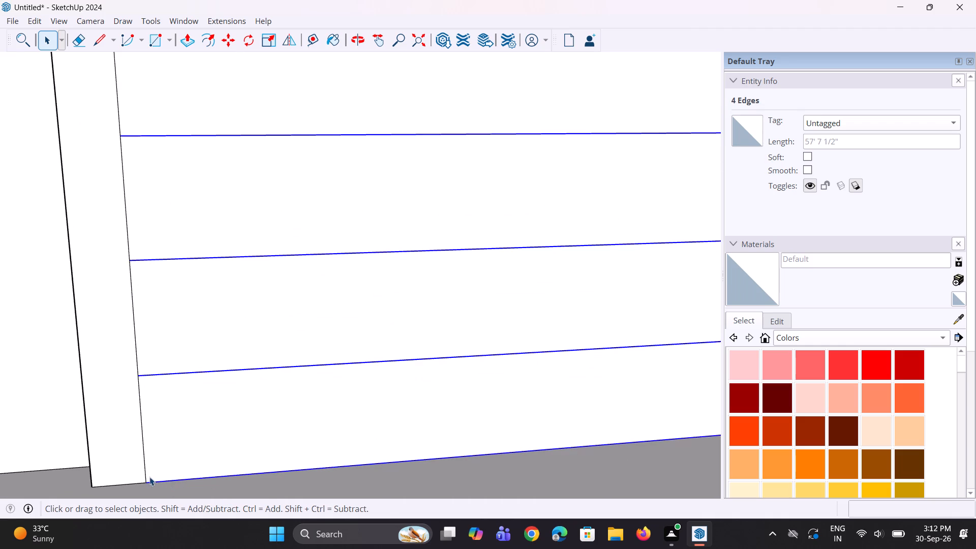
key("m")
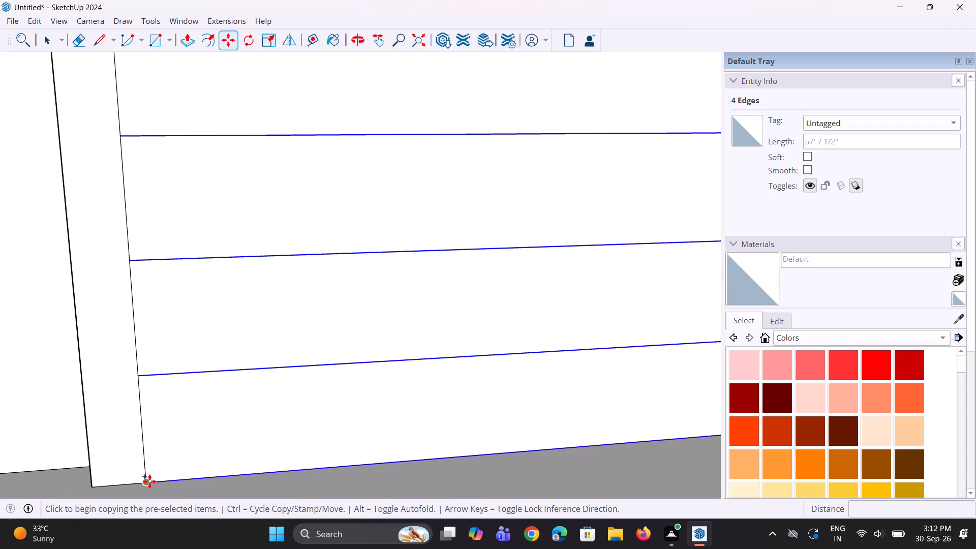
left_click(149, 481)
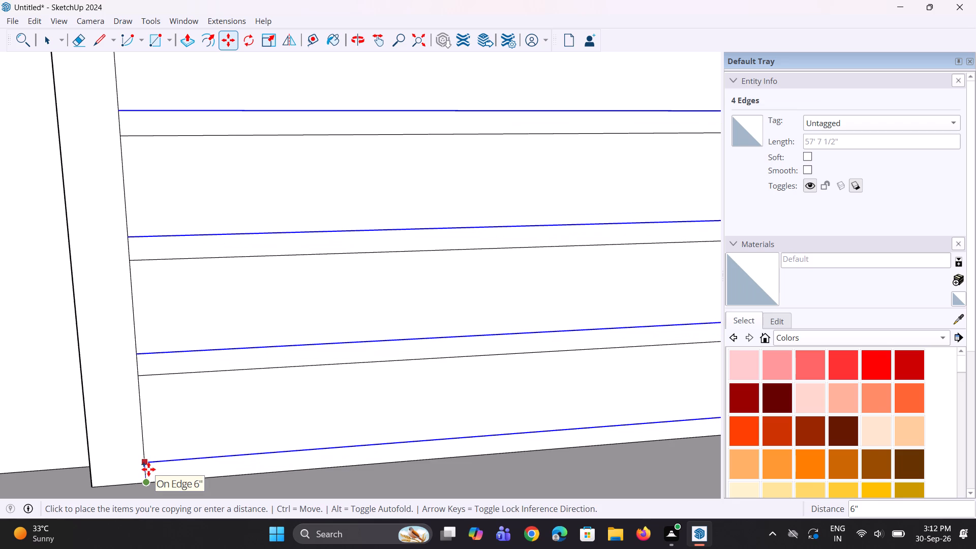
left_click(148, 470)
scroll(152, 462, "down", 6)
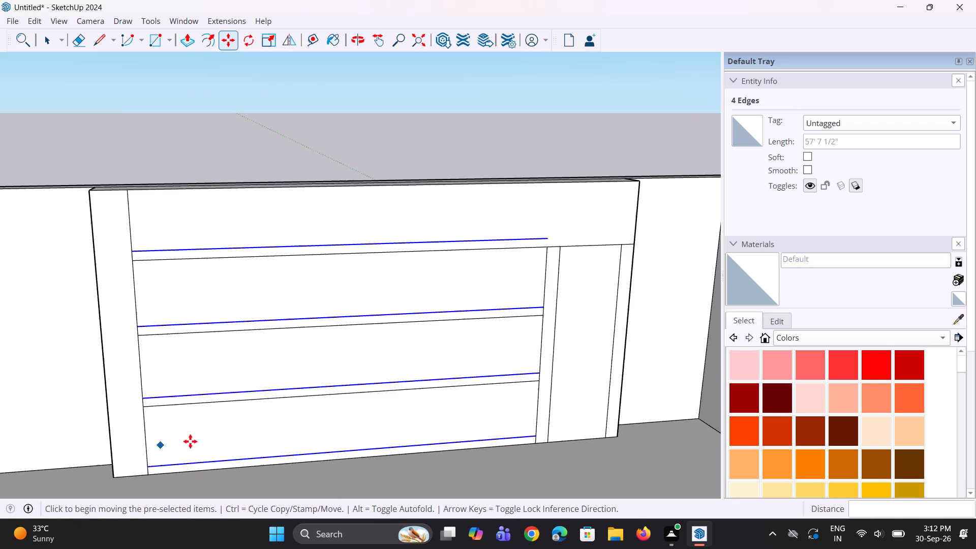
middle_click_drag(208, 436, 141, 406)
scroll(511, 234, "up", 2)
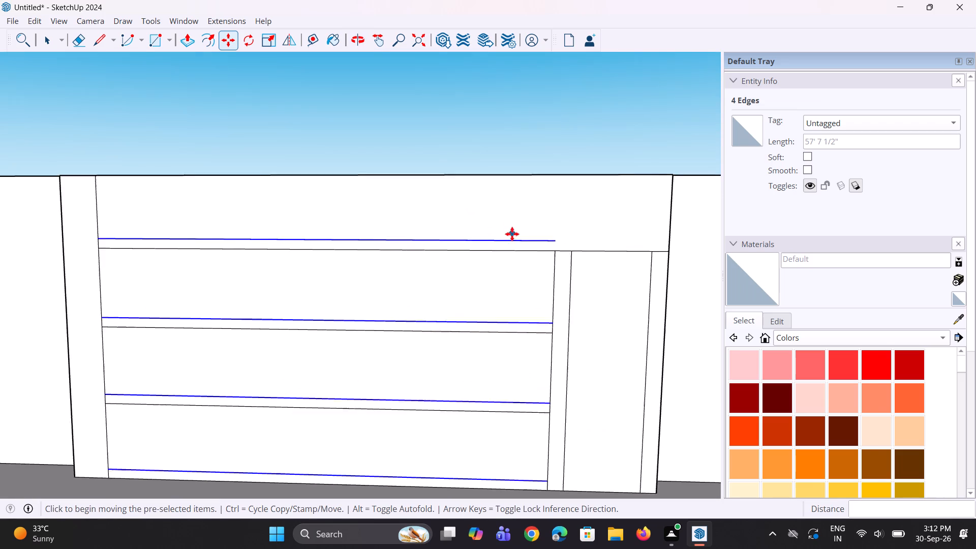
scroll(563, 259, "up", 2)
key("space")
key("space")
key("space")
Draw lines extending the divider strip's left edge up to the topmost shelf line and that shelf line about 3' 5" to the panel's right edge.
scroll(565, 263, "down", 2)
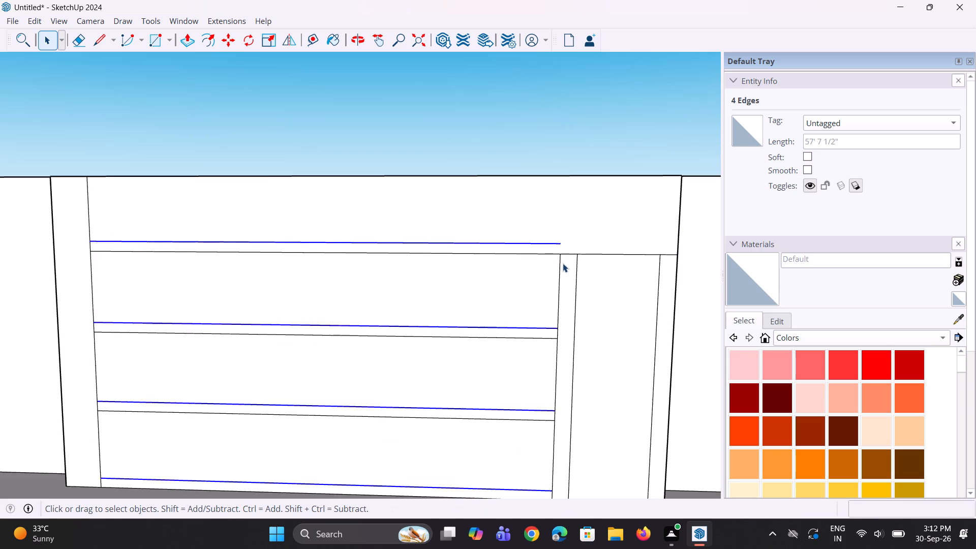
scroll(563, 263, "down", 3)
middle_click_drag(567, 268, 589, 278)
scroll(568, 246, "up", 2)
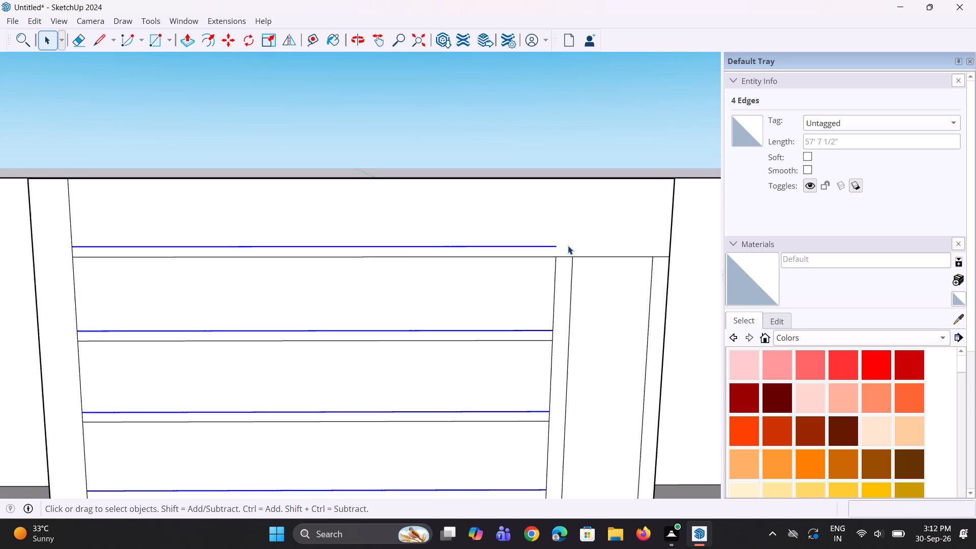
scroll(439, 307, "down", 2)
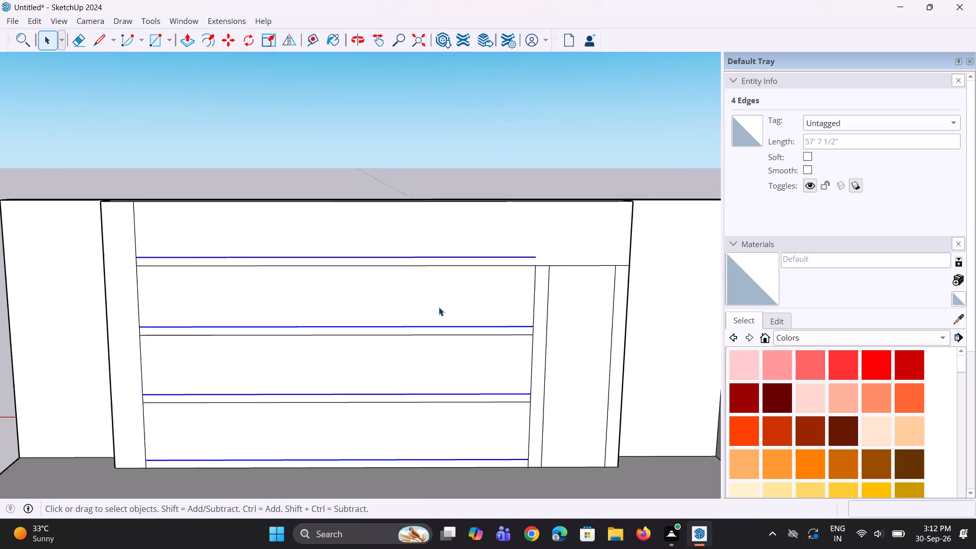
scroll(439, 307, "down", 1)
scroll(473, 274, "up", 1)
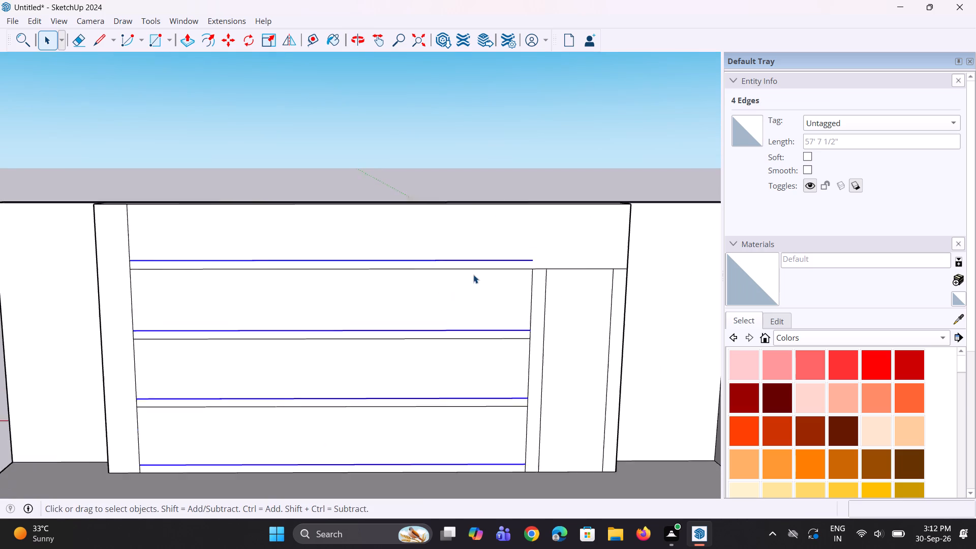
scroll(473, 274, "up", 1)
scroll(491, 264, "down", 2)
scroll(521, 249, "up", 3)
scroll(522, 248, "down", 1)
scroll(523, 249, "up", 2)
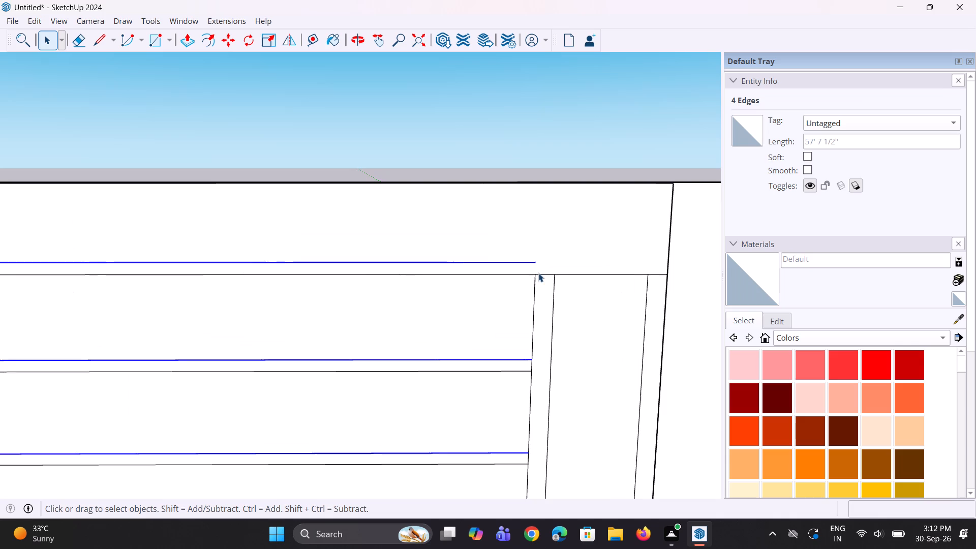
scroll(564, 274, "up", 2)
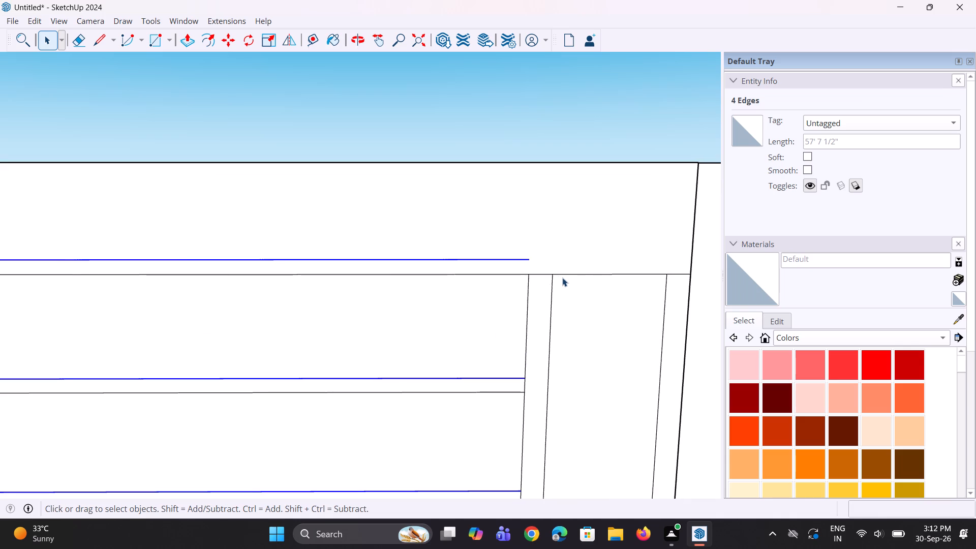
key("l")
left_click(528, 258)
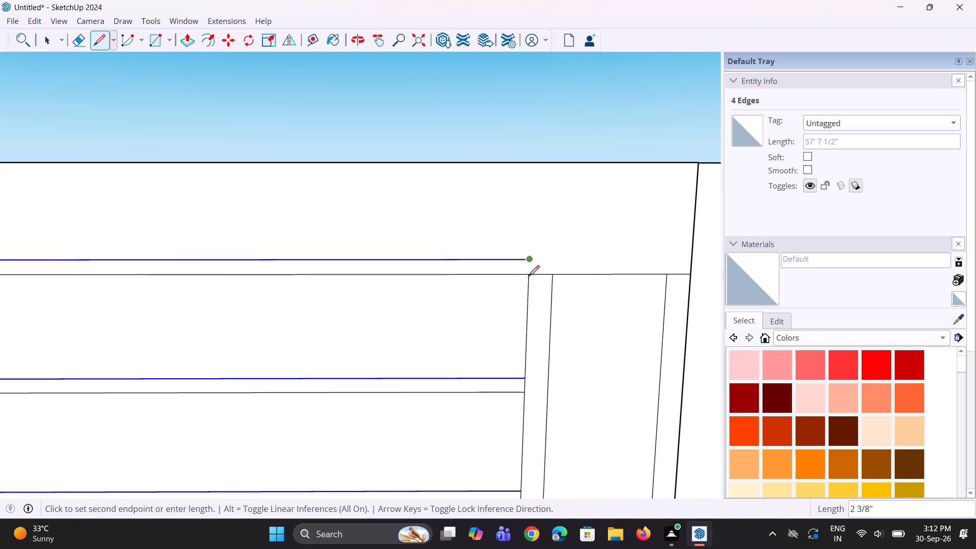
left_click(527, 279)
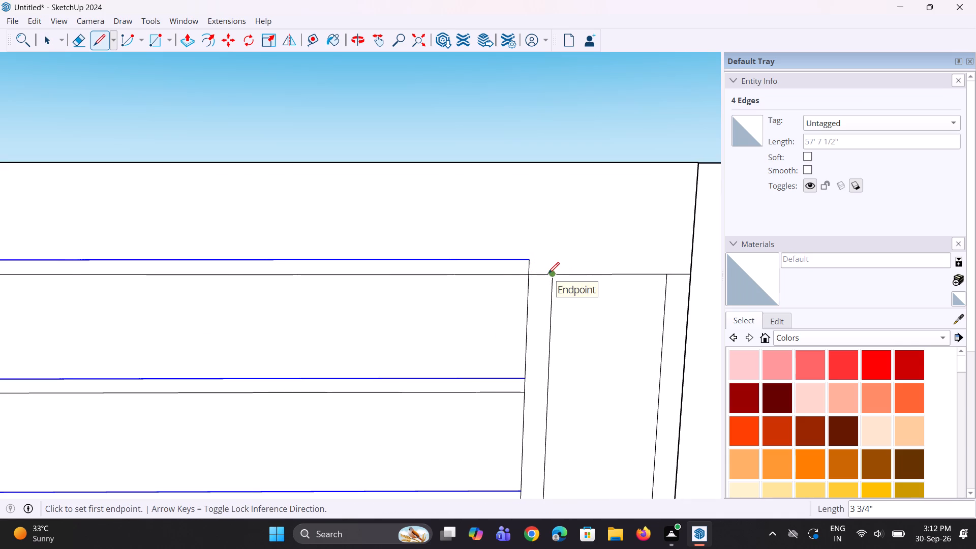
left_click(532, 260)
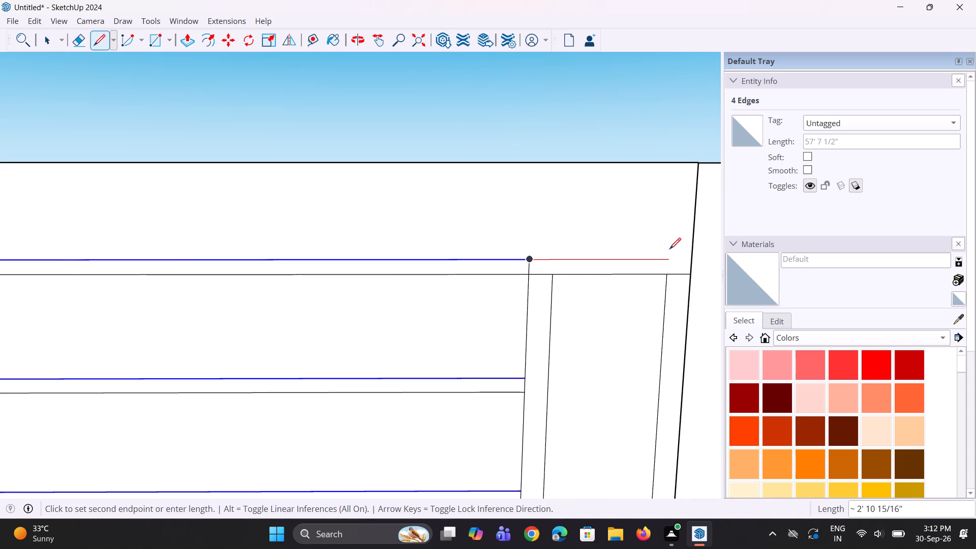
left_click(692, 258)
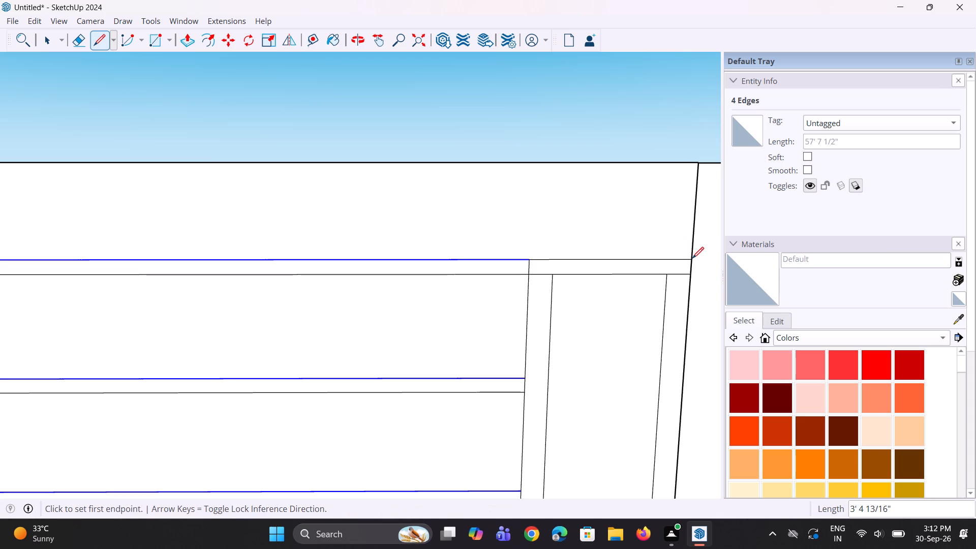
key("space")
Draw lines extending the divider strip's right edge and the inset line near the panel's right edge up to the topmost shelf line.
key("l")
scroll(556, 276, "up", 4)
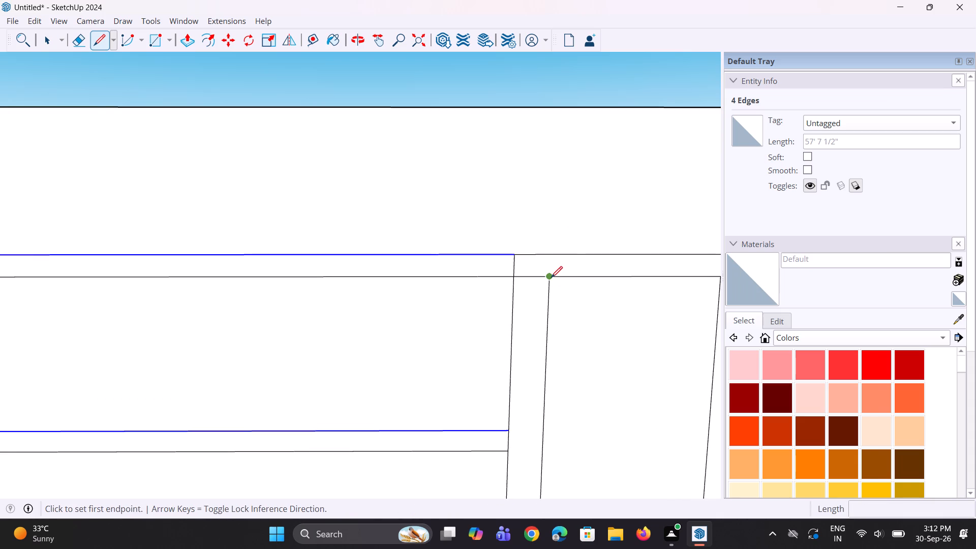
left_click(551, 278)
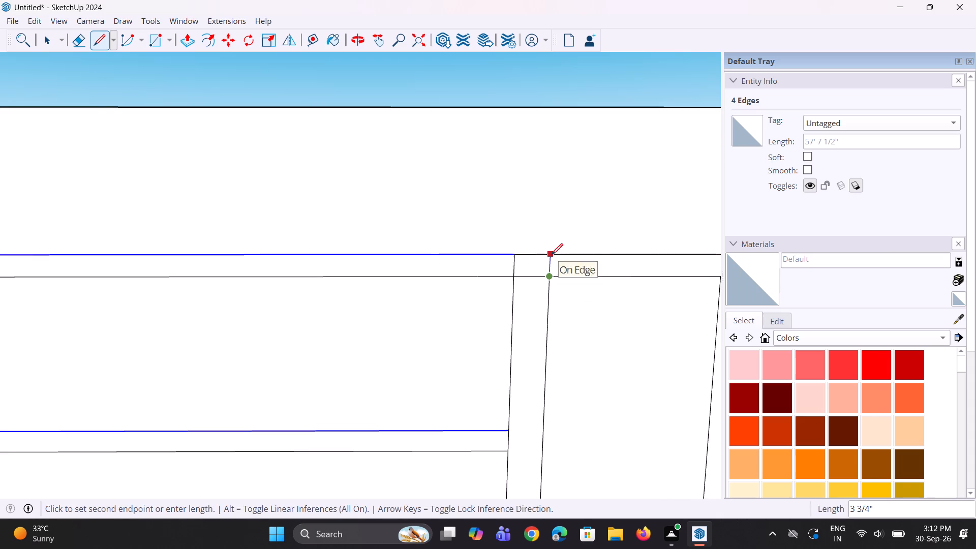
left_click(552, 255)
scroll(550, 303, "down", 3)
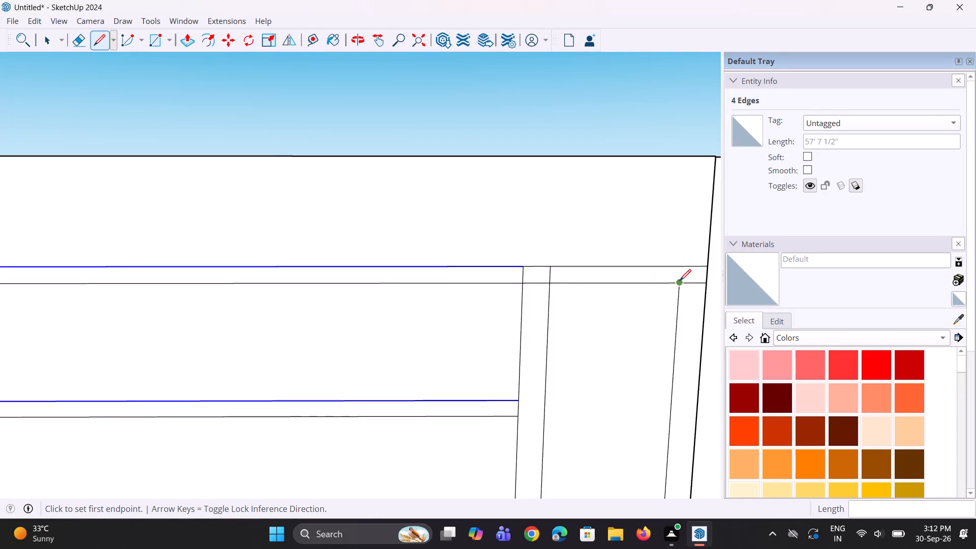
left_click(680, 282)
left_click(680, 267)
scroll(604, 330, "down", 6)
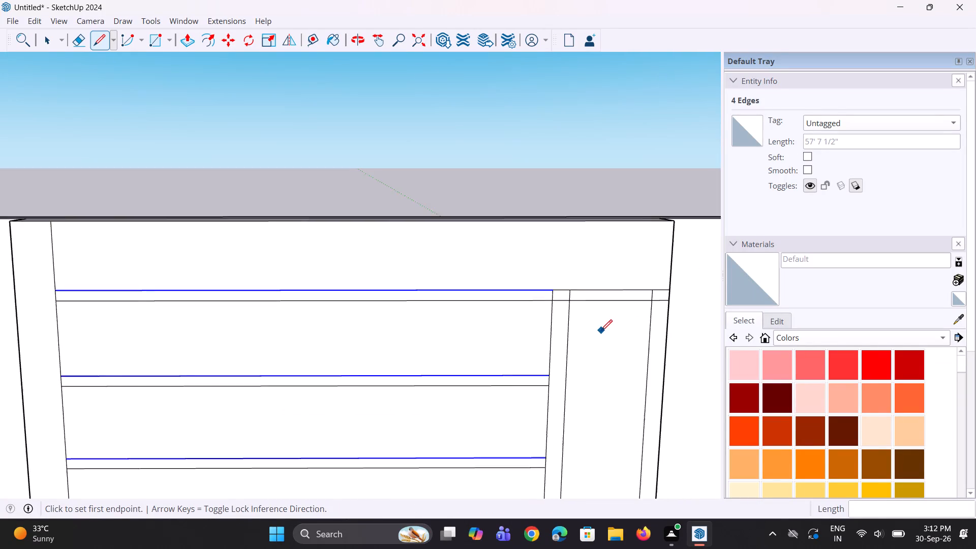
scroll(601, 331, "down", 1)
key("space")
key("space")
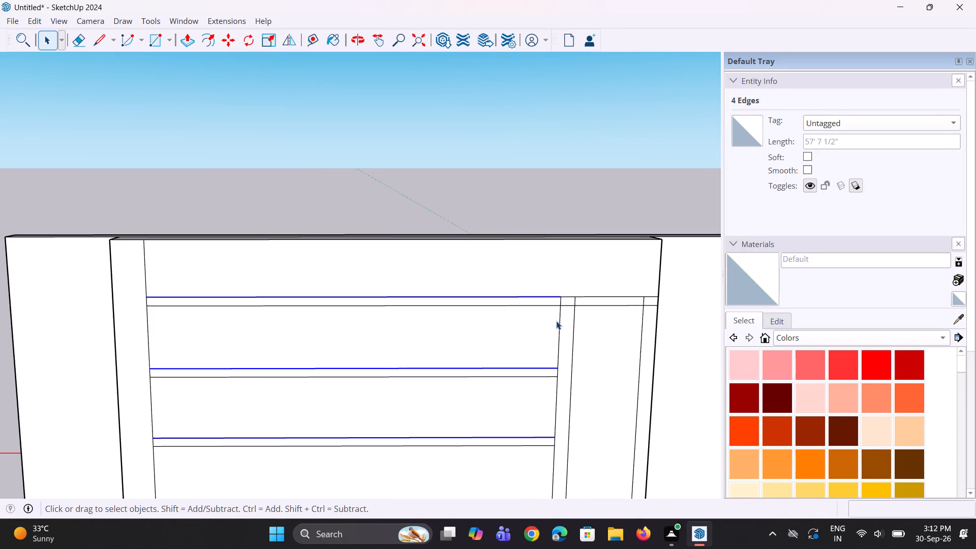
Clear the selection and examine the panel front's shelf strips and vertical dividers from several angles.
middle_click_drag(556, 321, 565, 321)
scroll(495, 316, "down", 4)
middle_click_drag(496, 309, 501, 291)
double_click(493, 224)
middle_click_drag(483, 287, 504, 342)
scroll(536, 311, "up", 1)
middle_click_drag(536, 310, 536, 301)
scroll(535, 308, "up", 1)
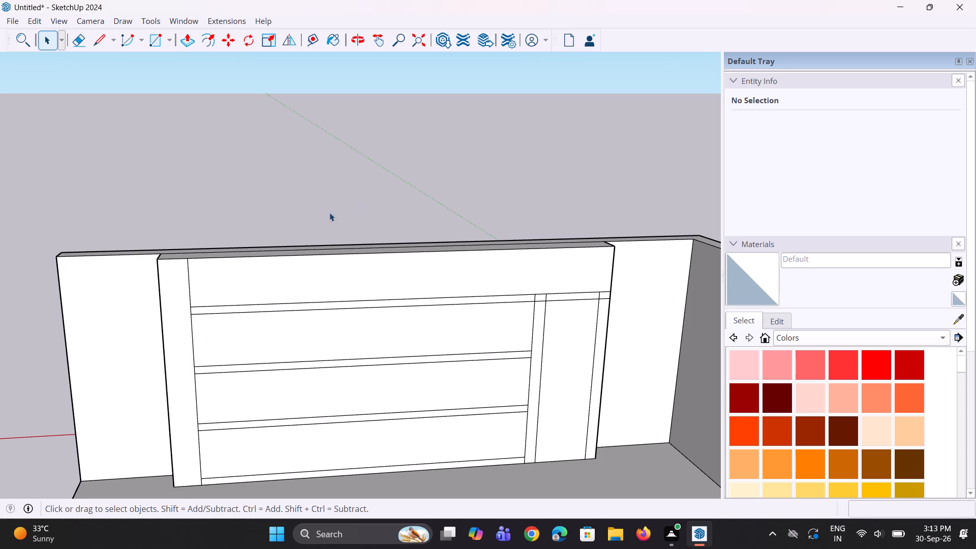
Copy the left edges of the three wide shelving bays about 2 5/8" inward to form a narrow side strip.
scroll(317, 185, "down", 3)
middle_click_drag(277, 396, 252, 388)
scroll(189, 372, "up", 4)
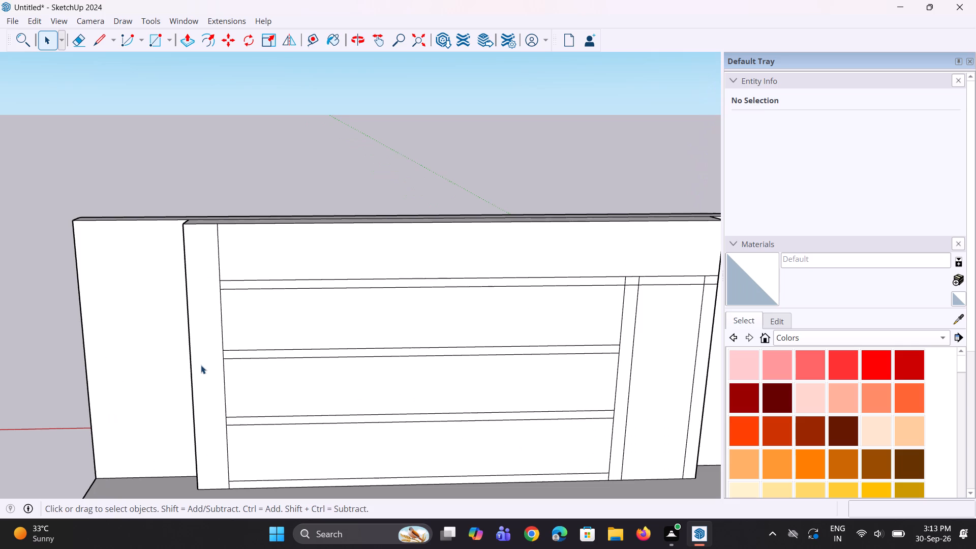
middle_click_drag(238, 338, 223, 322)
scroll(222, 322, "up", 2)
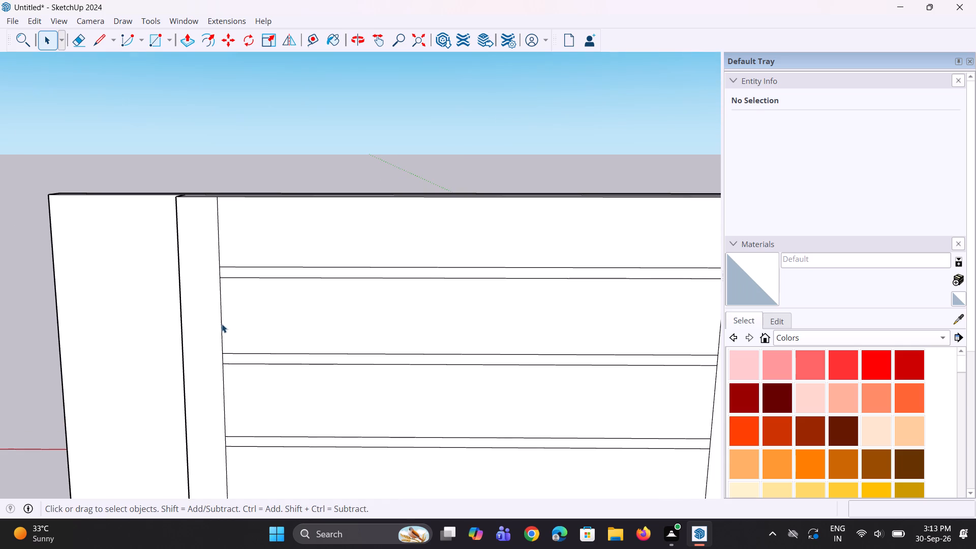
left_click(222, 324)
left_click(225, 402, "ctrl")
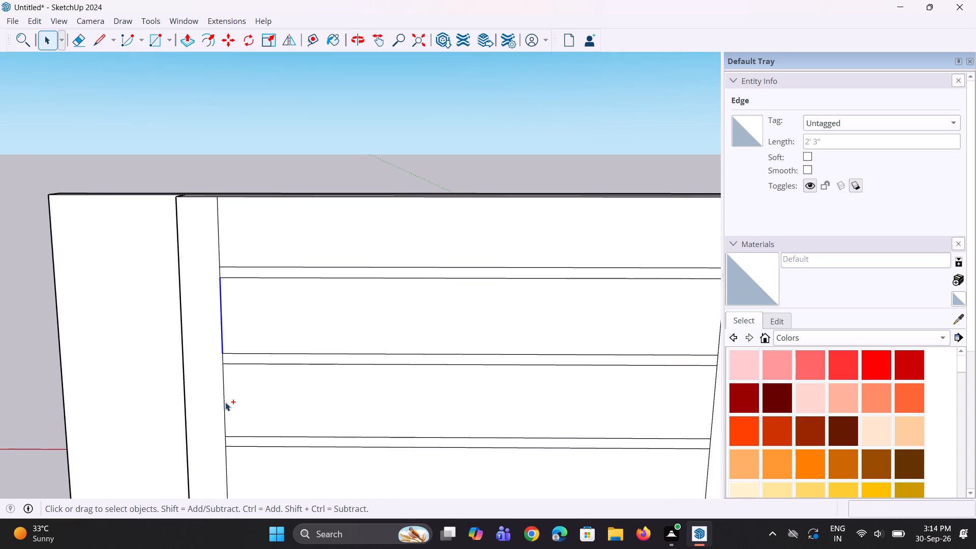
scroll(218, 387, "down", 4)
scroll(230, 457, "up", 3)
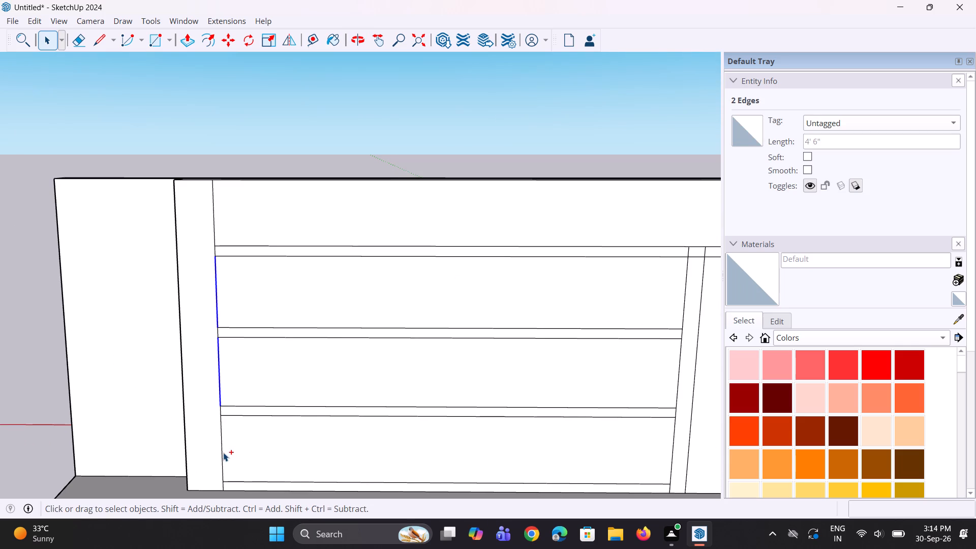
left_click(223, 452, "ctrl")
key("m")
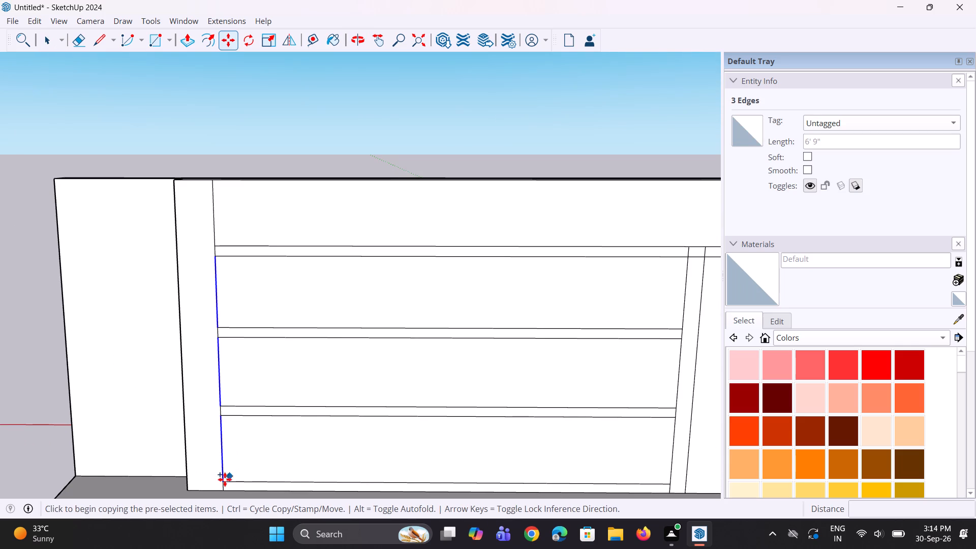
left_click(223, 481)
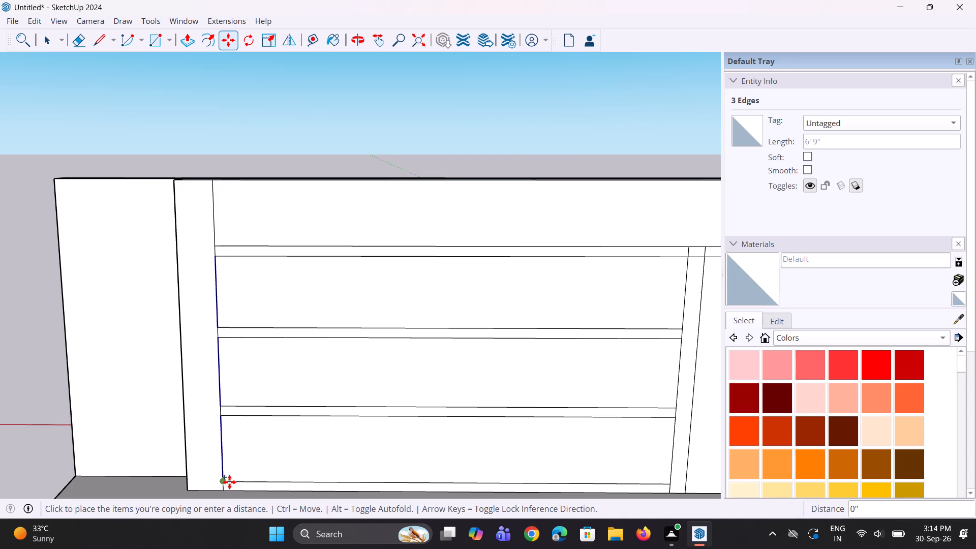
scroll(229, 482, "up", 7)
left_click(230, 482)
scroll(230, 481, "down", 3)
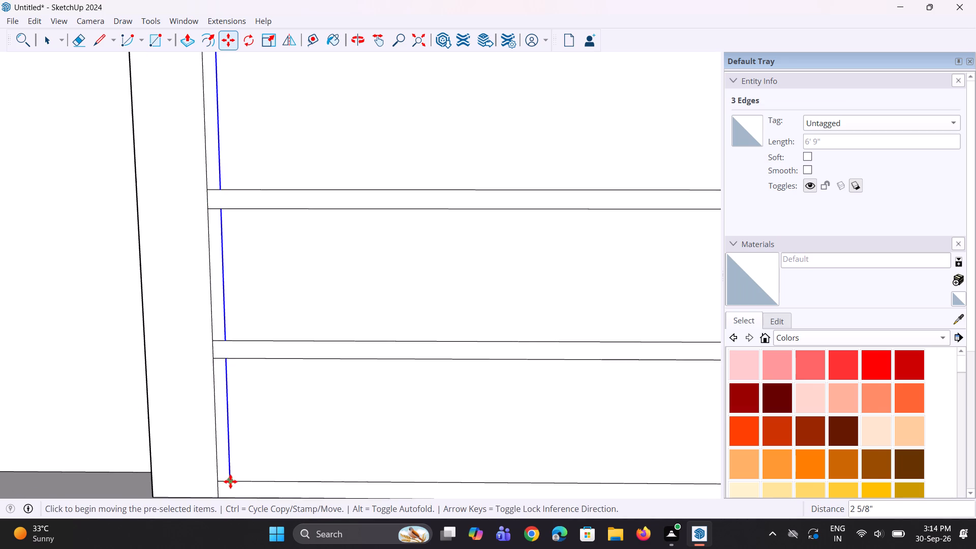
scroll(230, 481, "down", 2)
key("space")
key("space")
scroll(219, 476, "down", 3)
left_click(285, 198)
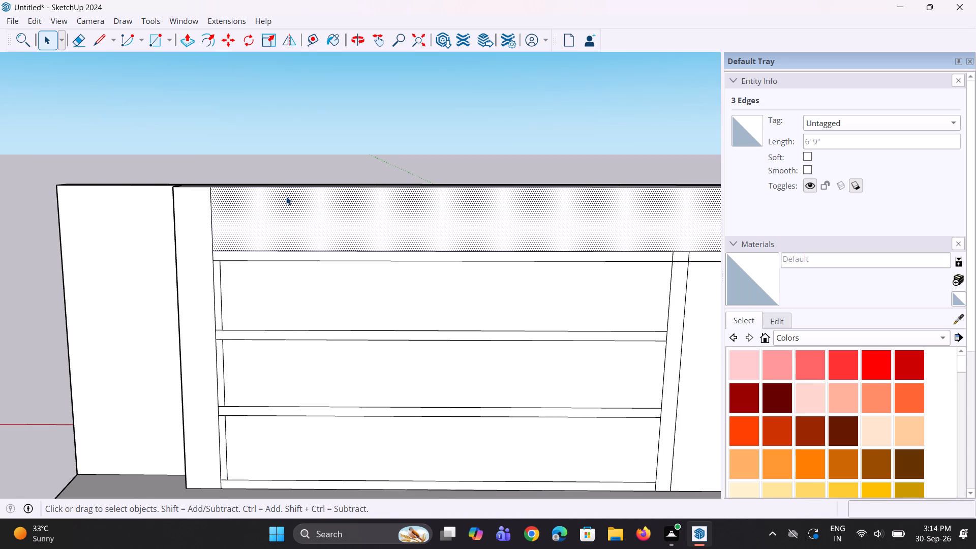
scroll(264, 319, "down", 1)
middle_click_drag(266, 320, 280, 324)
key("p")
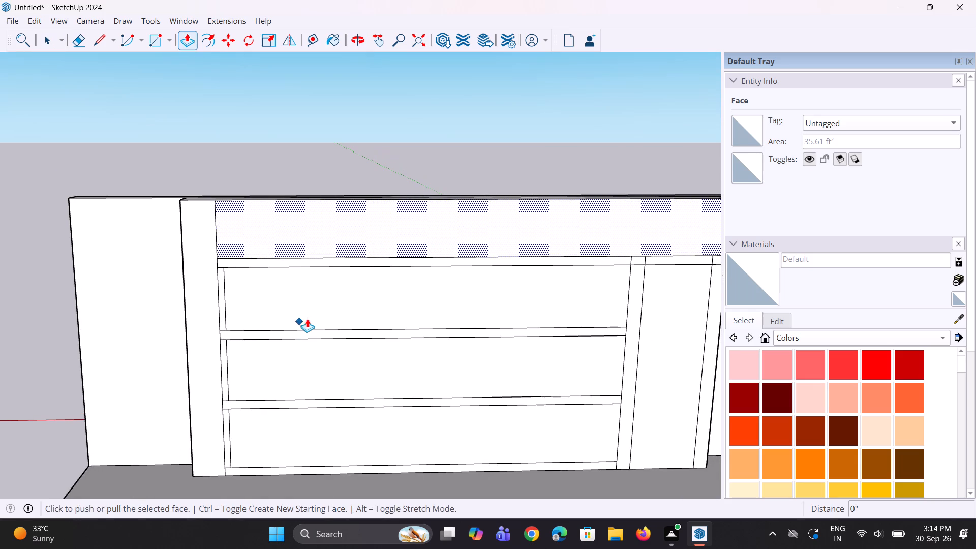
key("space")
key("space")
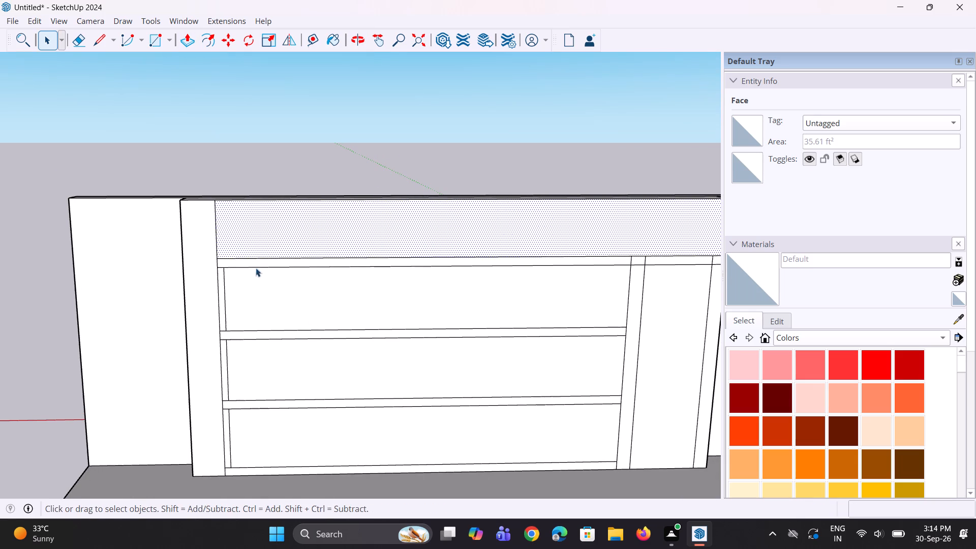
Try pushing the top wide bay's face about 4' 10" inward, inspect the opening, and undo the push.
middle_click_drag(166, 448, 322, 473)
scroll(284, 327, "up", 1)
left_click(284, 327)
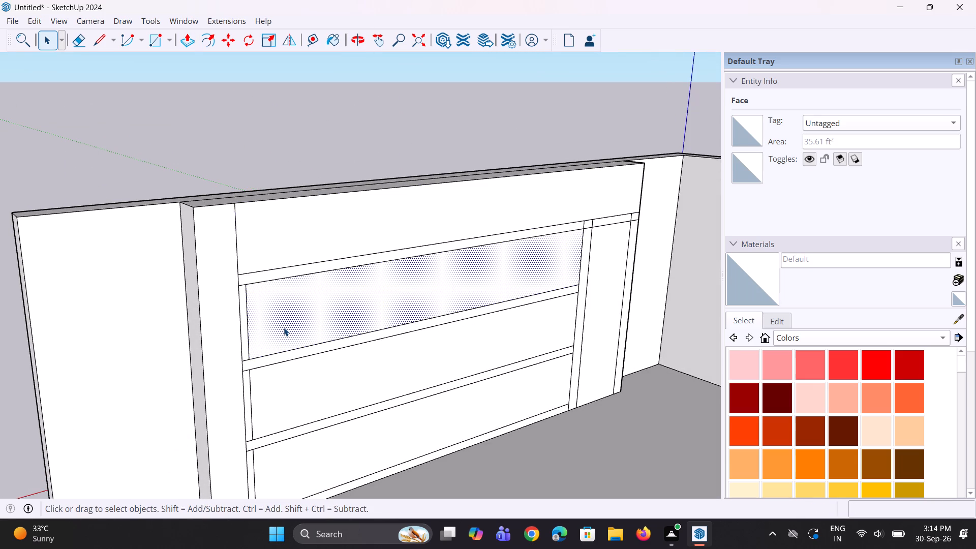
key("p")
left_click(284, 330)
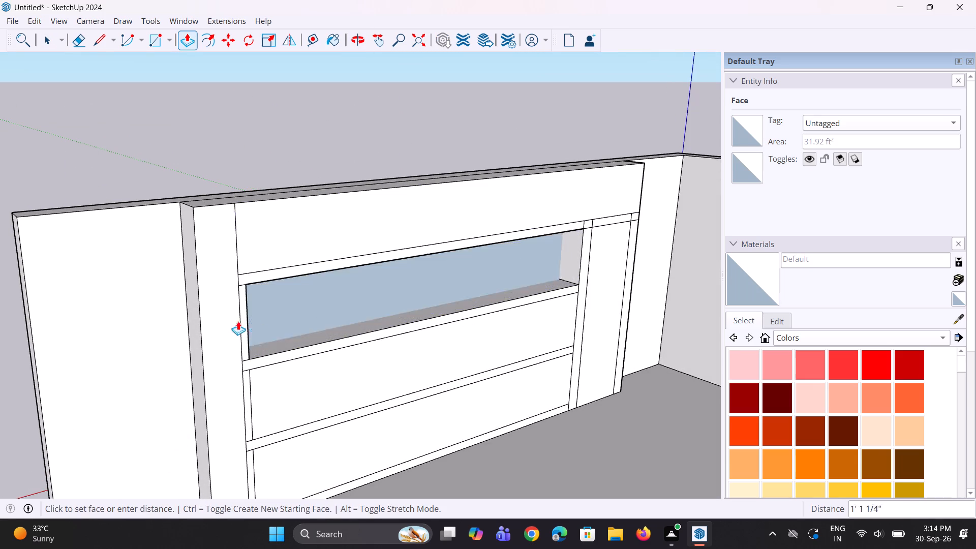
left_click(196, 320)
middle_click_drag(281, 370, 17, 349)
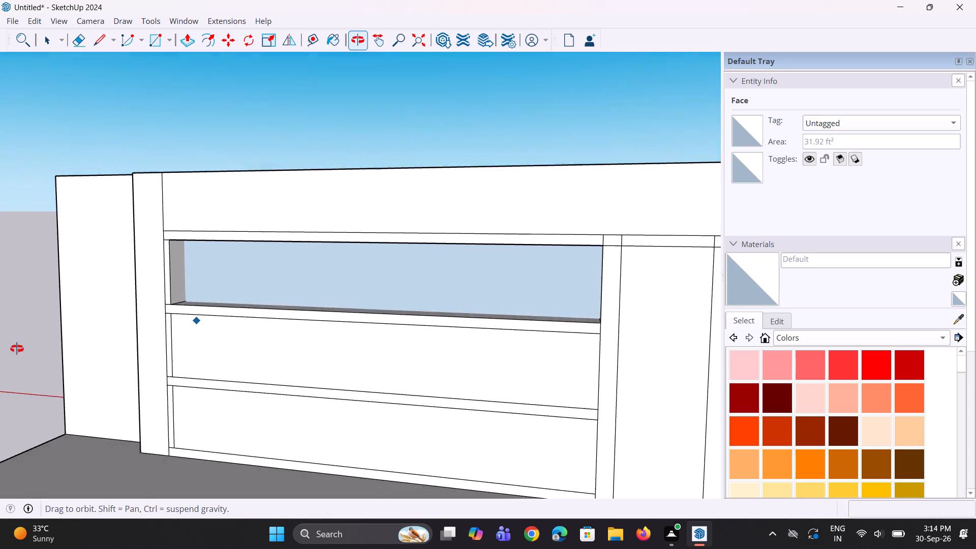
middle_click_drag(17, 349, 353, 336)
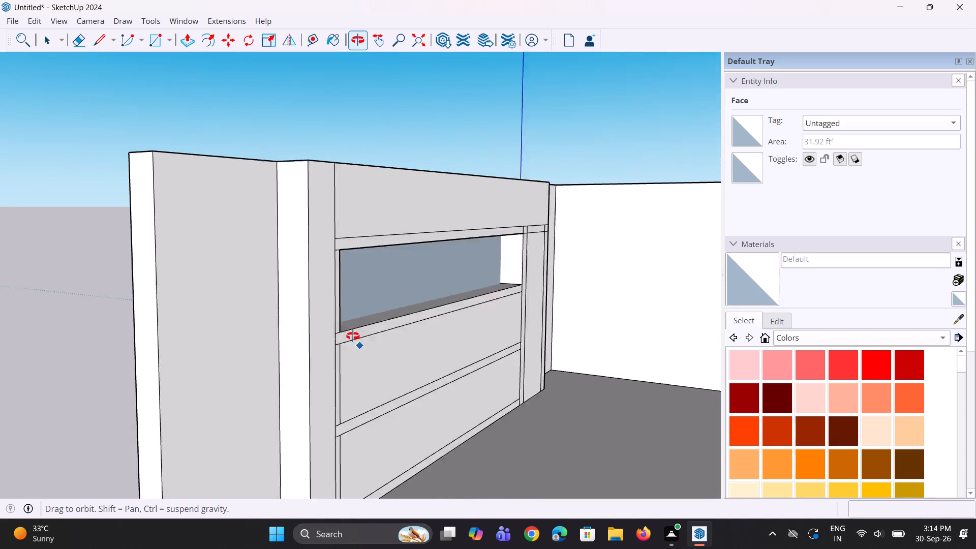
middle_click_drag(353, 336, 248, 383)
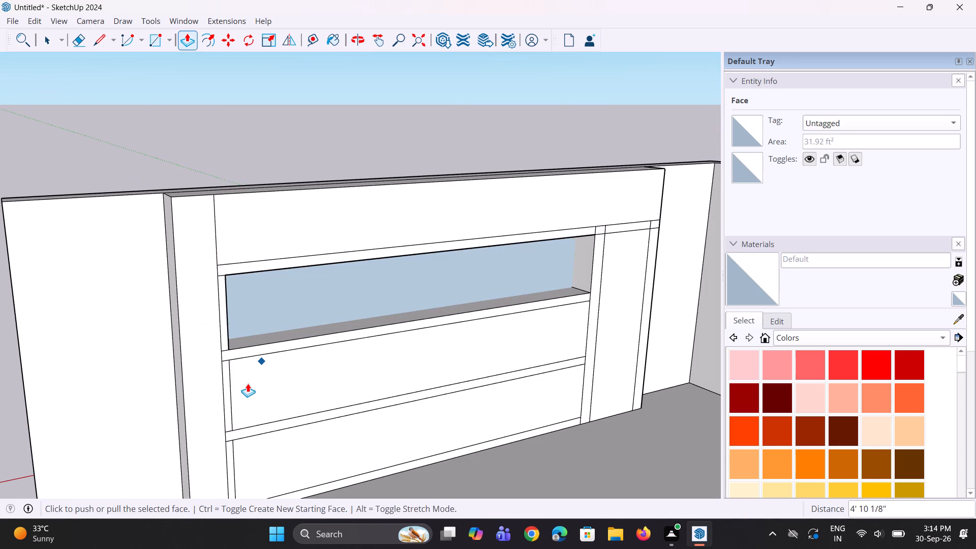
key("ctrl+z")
Push the top wide bay's face about 10" inward and repeat the same depth on the two bays below.
left_click(276, 323)
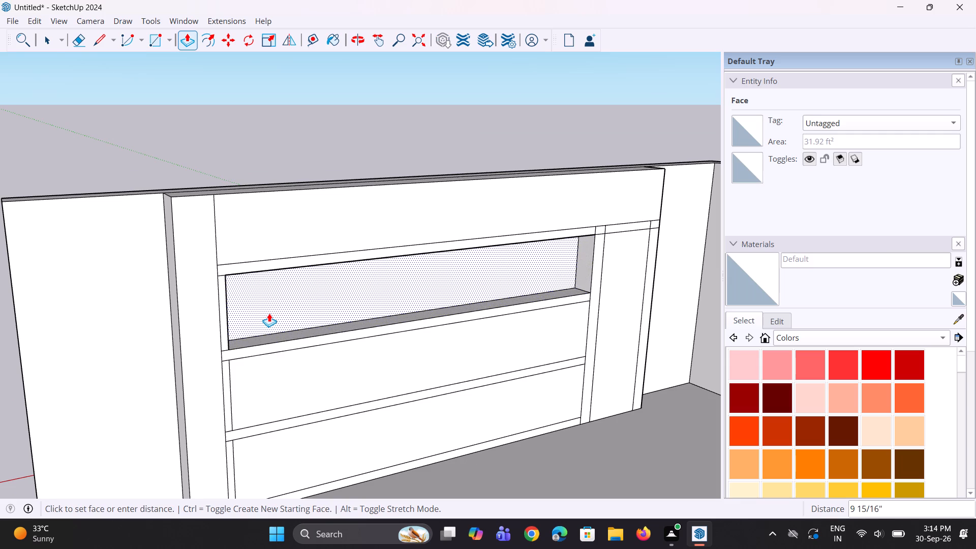
left_click(269, 313)
double_click(277, 378)
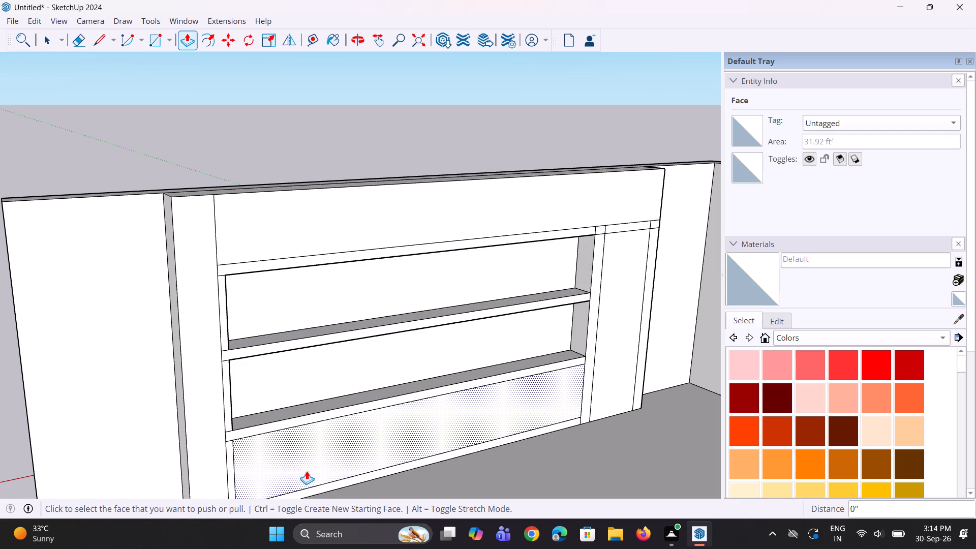
left_click(307, 471)
left_click(307, 471)
Clear the selection and examine the recessed shelving bays and the whole room shell from several angles.
scroll(314, 441, "down", 3)
middle_click_drag(346, 421, 254, 348)
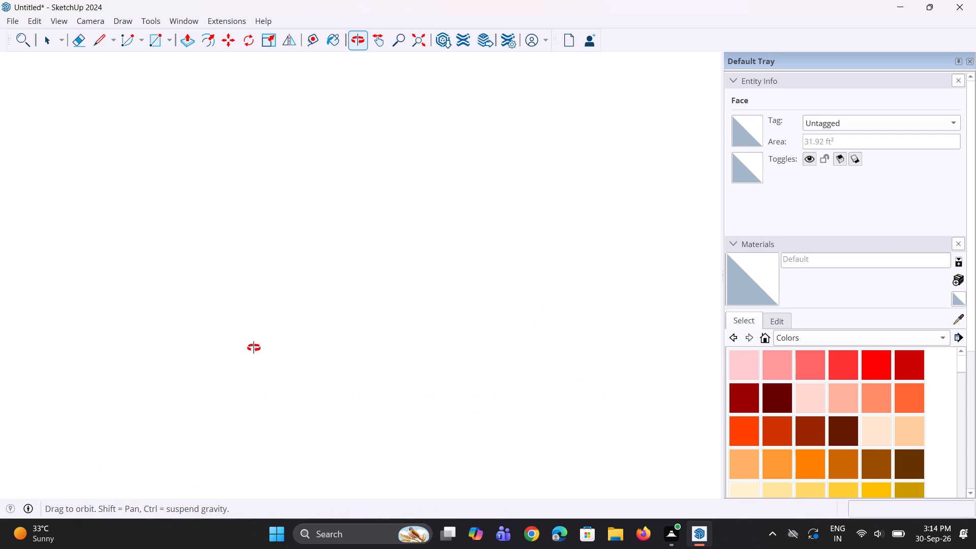
middle_click_drag(254, 348, 161, 382)
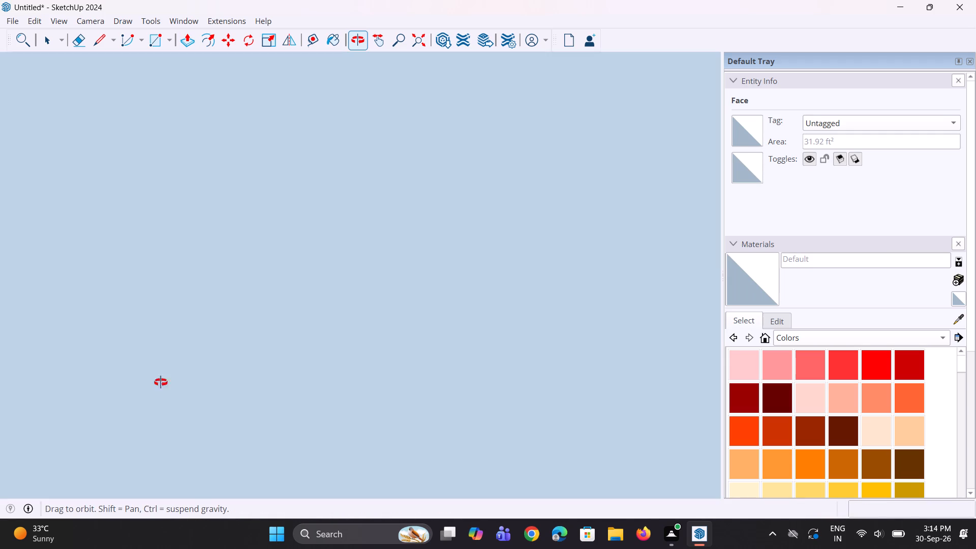
middle_click_drag(161, 382, 242, 401)
scroll(242, 401, "down", 4)
middle_click_drag(242, 398, 214, 388)
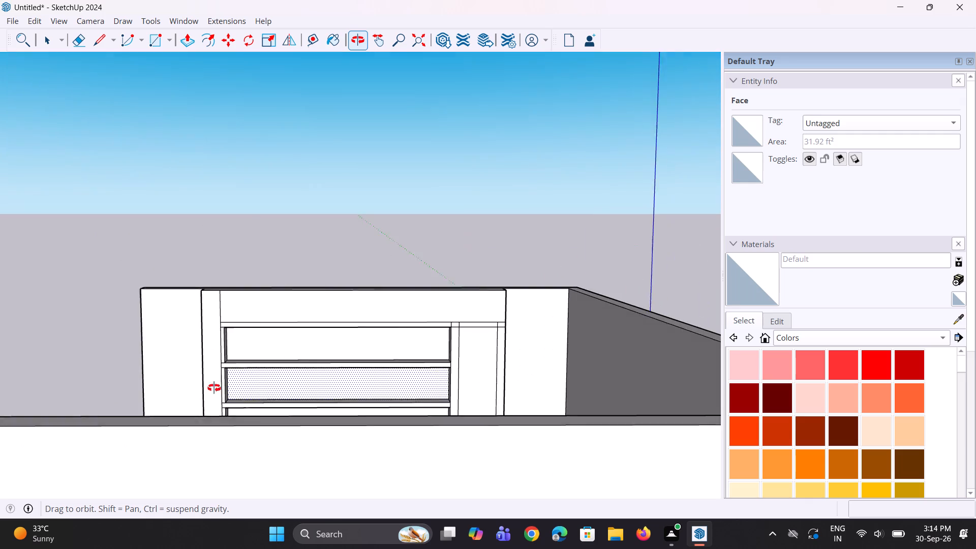
middle_click_drag(214, 388, 294, 413)
scroll(428, 381, "up", 2)
key("space")
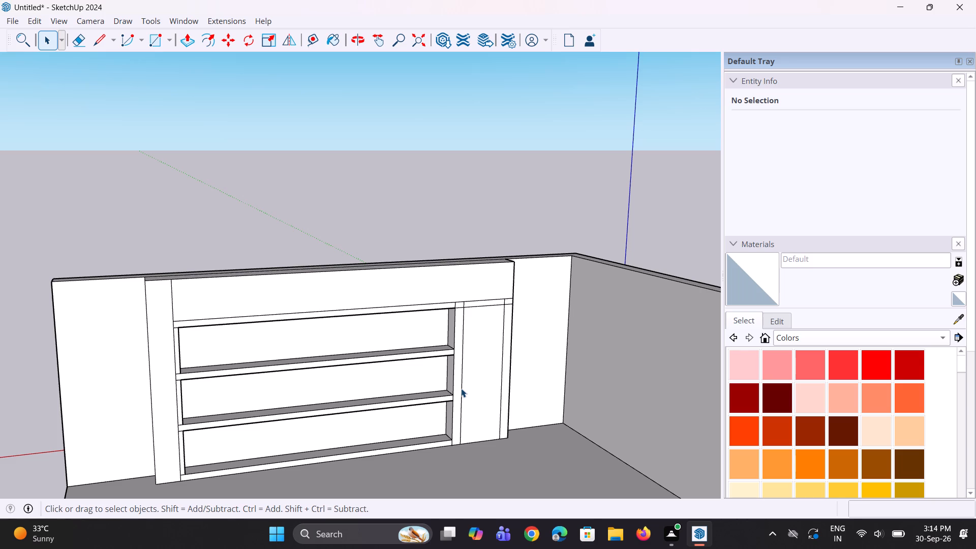
scroll(445, 358, "down", 2)
scroll(354, 357, "down", 3)
middle_click_drag(339, 367, 310, 348)
scroll(230, 361, "up", 2)
middle_click_drag(237, 367, 247, 404)
scroll(267, 375, "up", 6)
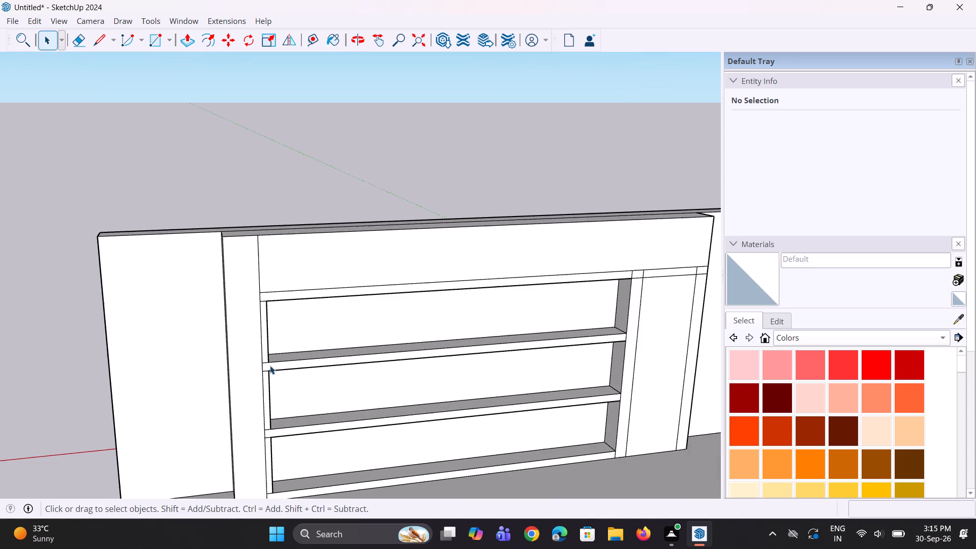
middle_click_drag(268, 364, 390, 381)
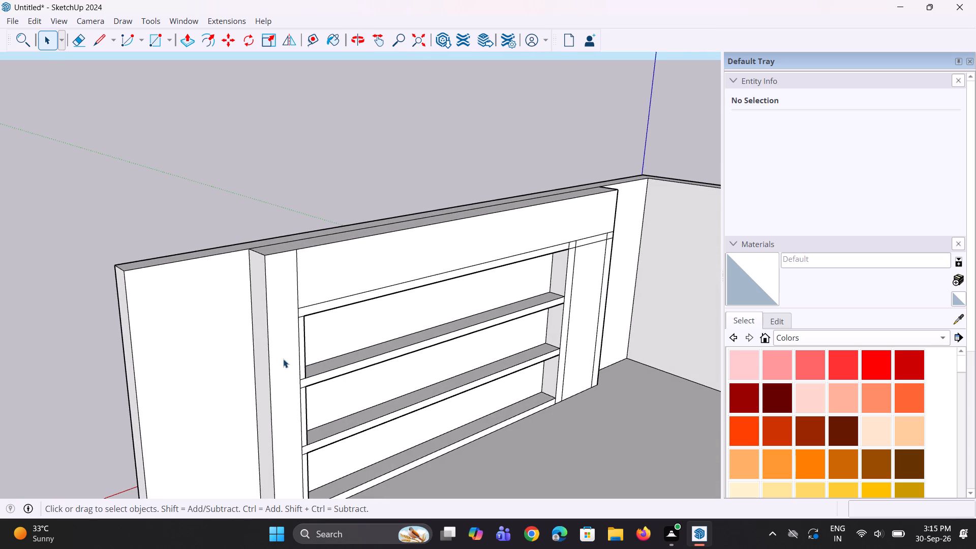
middle_click(283, 359)
scroll(298, 370, "up", 1)
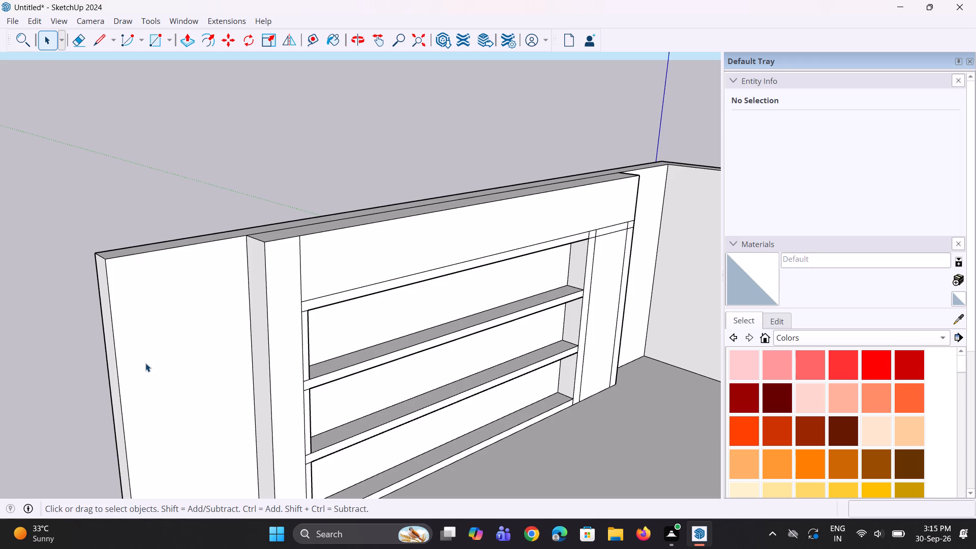
scroll(437, 364, "down", 4)
scroll(437, 364, "up", 1)
middle_click_drag(470, 364, 282, 298)
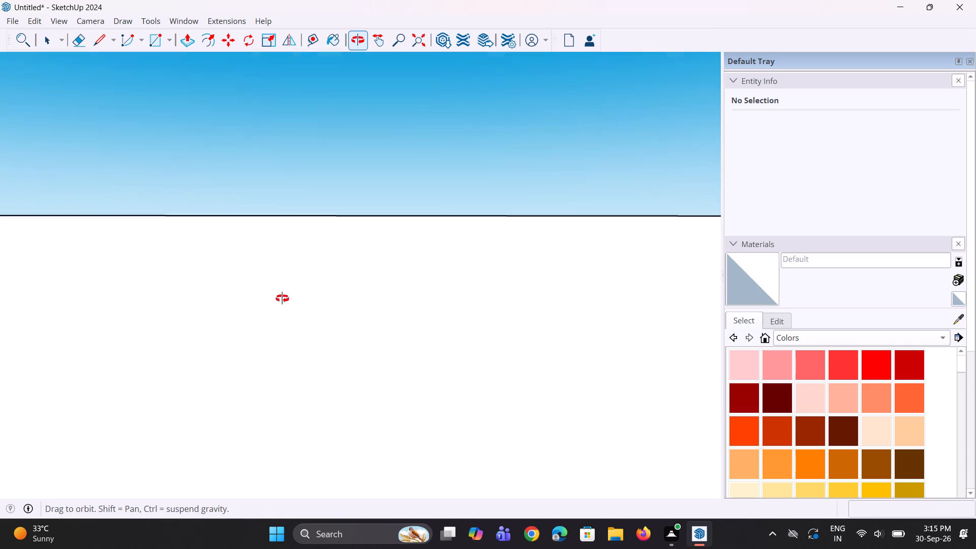
middle_click_drag(282, 298, 282, 298)
scroll(282, 298, "down", 4)
middle_click_drag(281, 298, 348, 460)
scroll(303, 314, "down", 9)
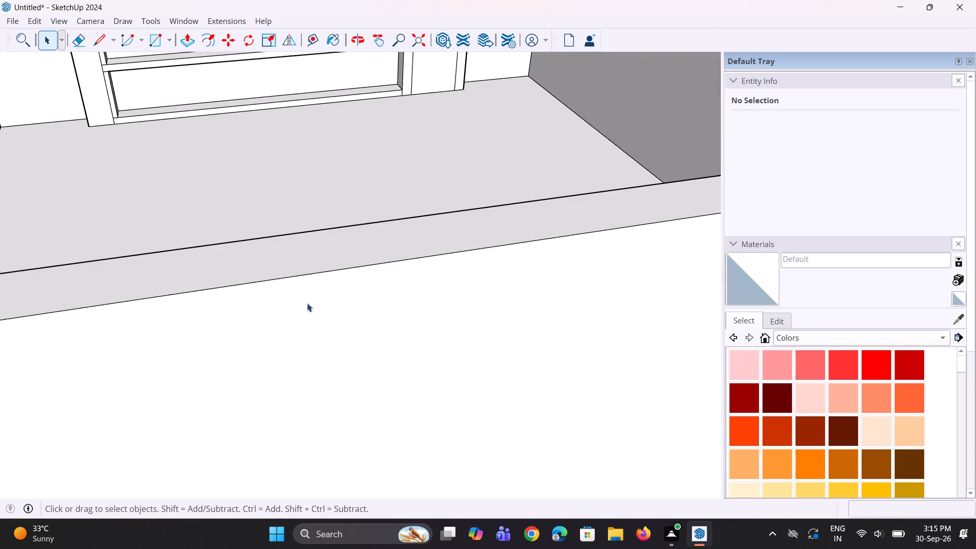
scroll(307, 303, "down", 2)
middle_click_drag(305, 303, 376, 273)
scroll(367, 280, "down", 14)
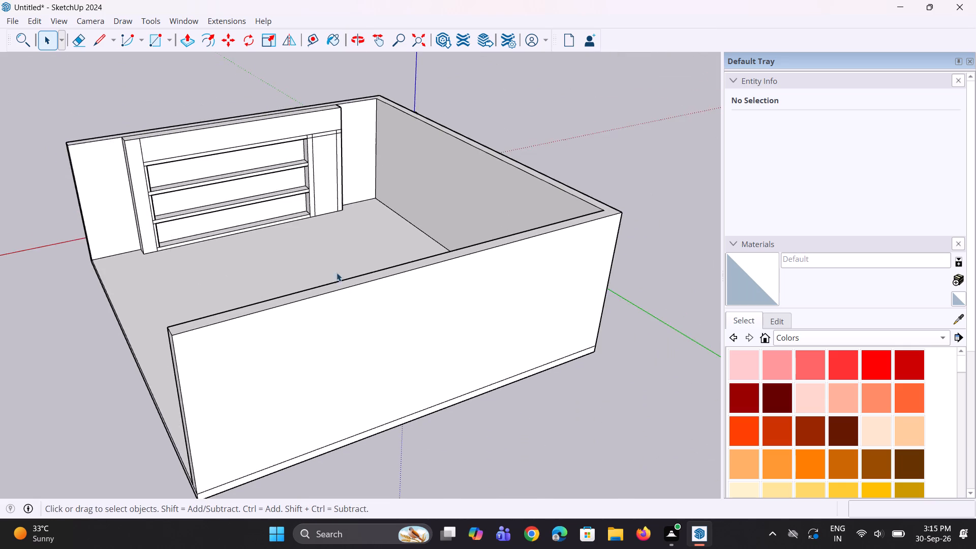
Copy the strip face atop the narrow right-hand bay 7' 8 1/4" down to its base, dividing the distance into 4 equal spacings (/4).
middle_click(321, 270)
scroll(320, 269, "down", 1)
scroll(348, 147, "up", 11)
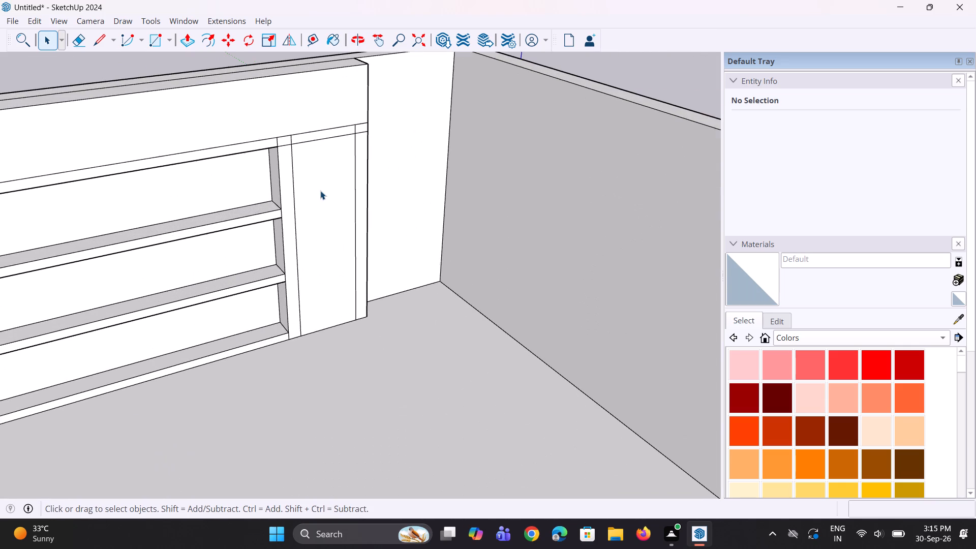
left_click(324, 141)
scroll(323, 180, "down", 2)
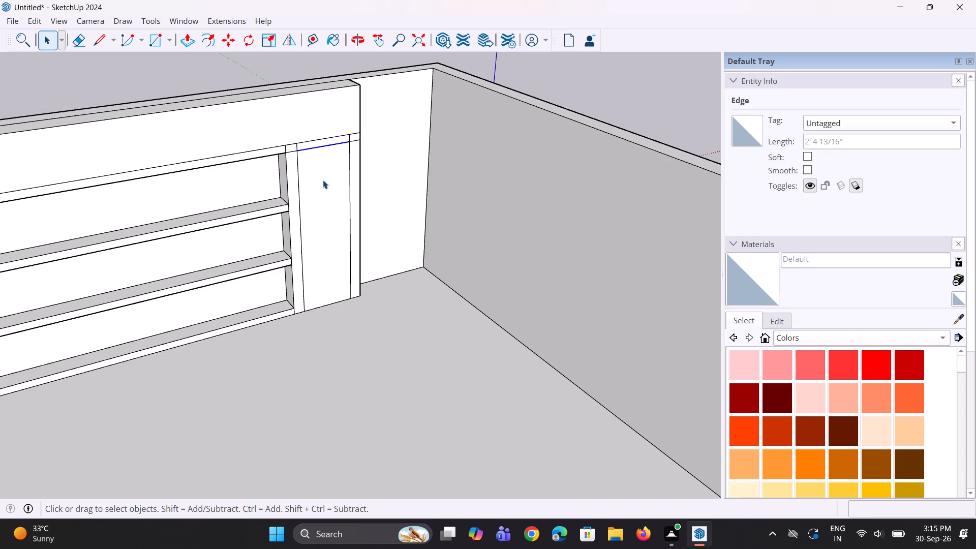
scroll(327, 189, "up", 4)
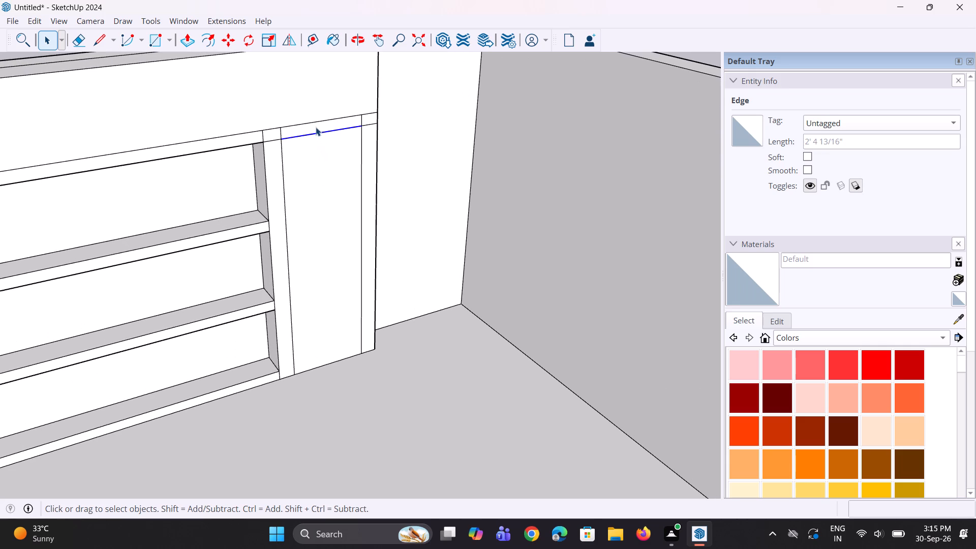
left_click(316, 127)
key("m")
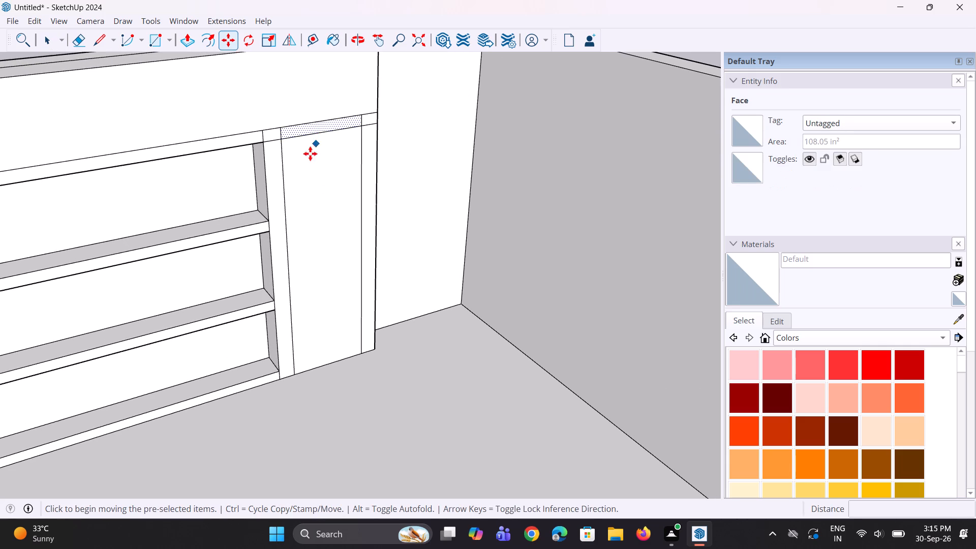
left_click(286, 142)
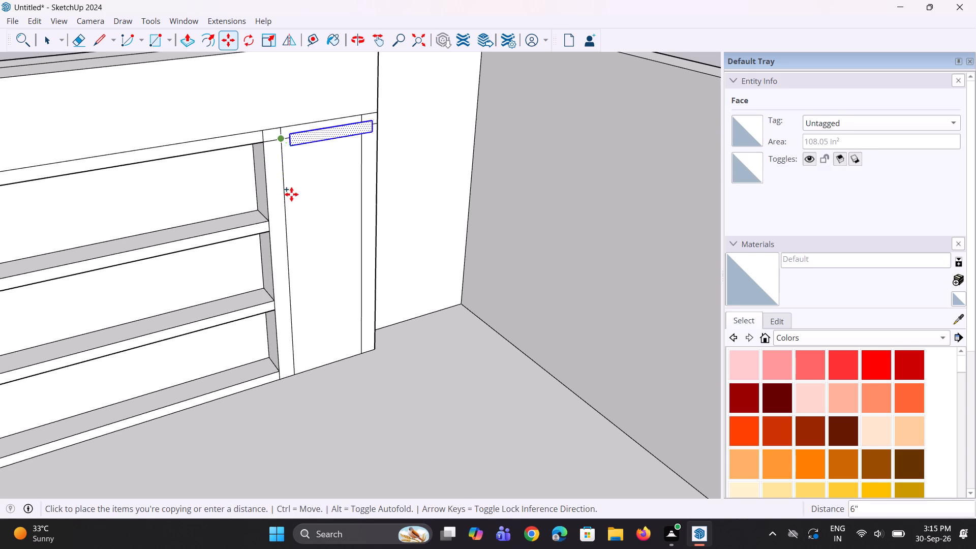
left_click(301, 373)
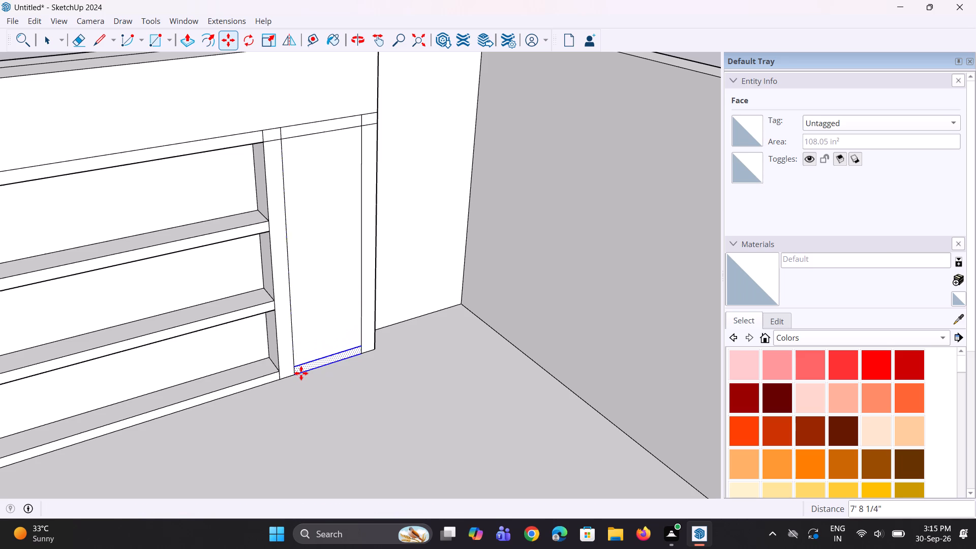
key("slash")
key("4")
key("Return")
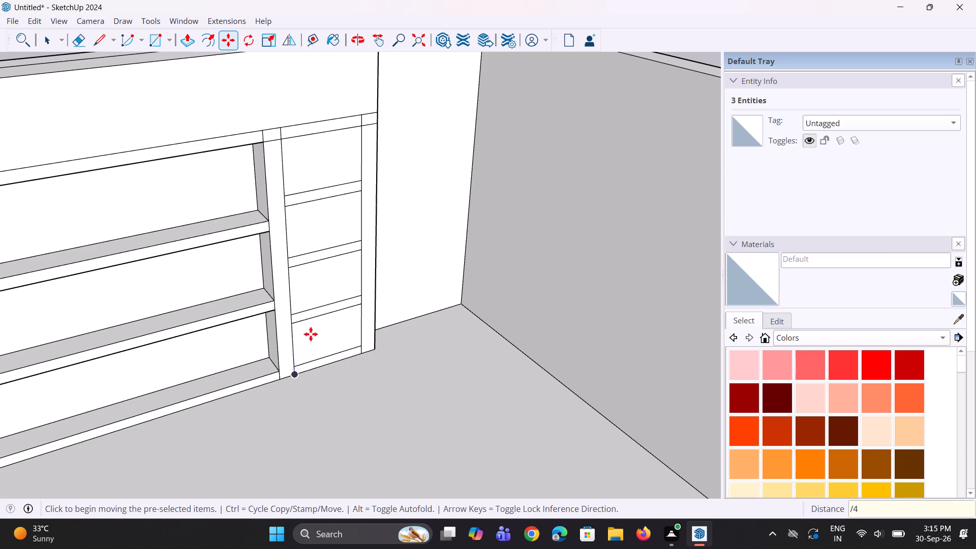
middle_click_drag(275, 317, 243, 306)
scroll(256, 308, "down", 4)
middle_click_drag(269, 303, 270, 301)
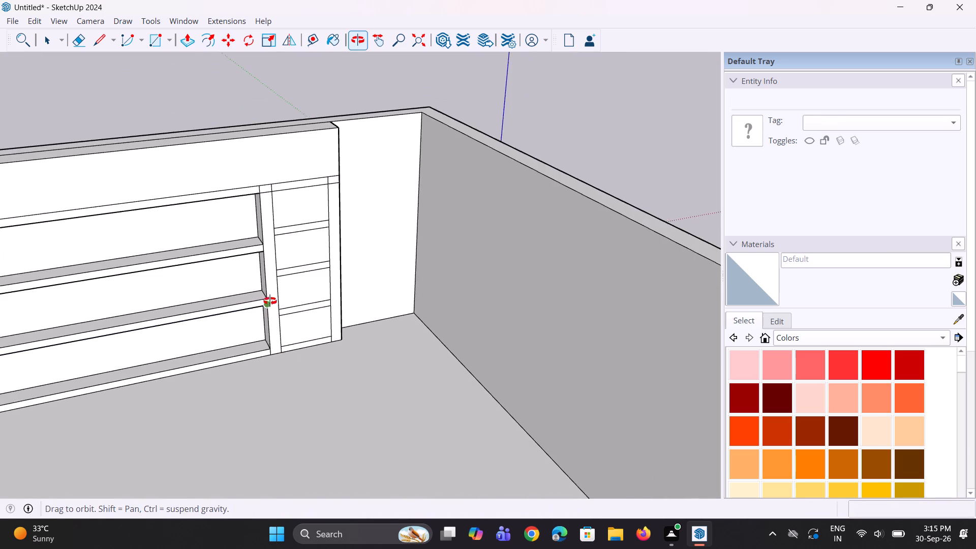
Push the top narrow right-hand bay's face inward to the wide bays' depth and repeat it on the three bays below.
middle_click_drag(270, 301, 267, 290)
scroll(273, 249, "up", 2)
key("space")
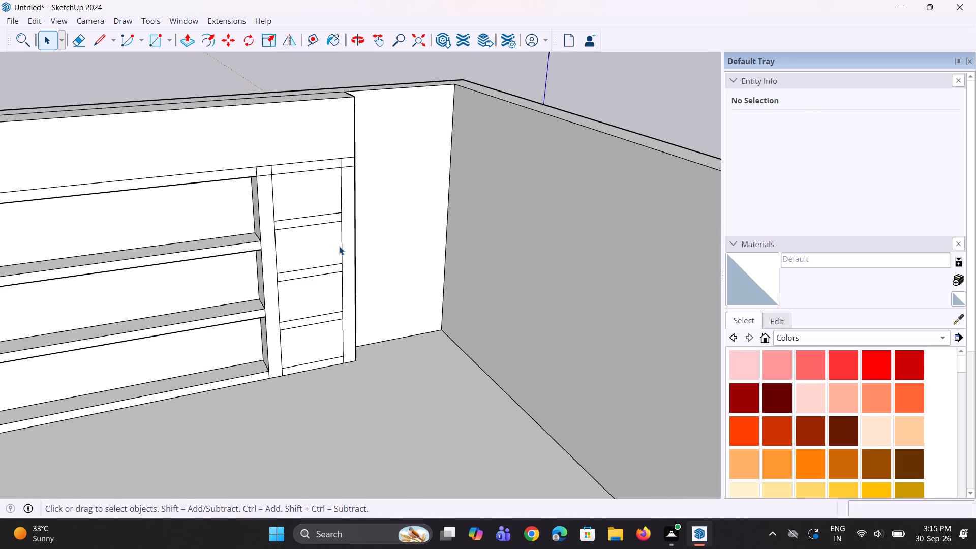
key("p")
left_click(310, 198)
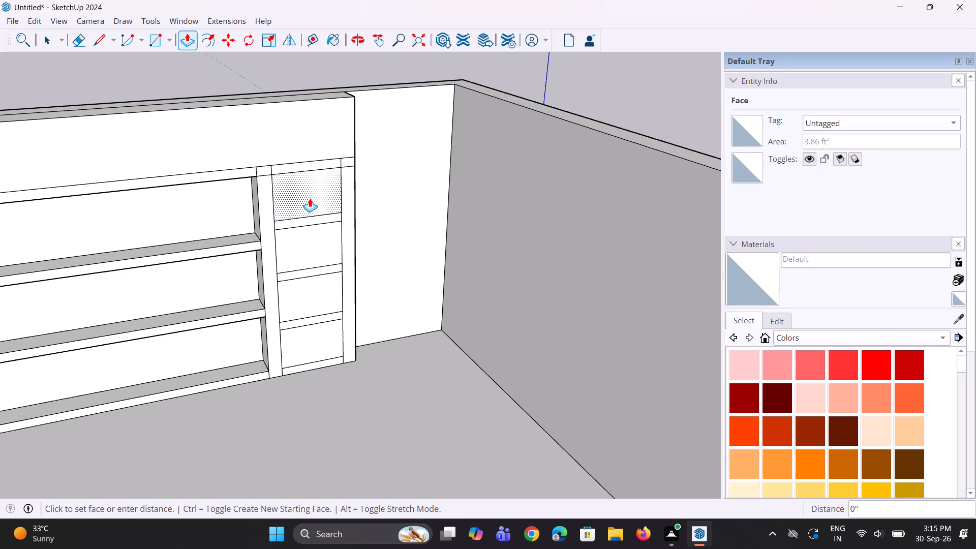
left_click(244, 210)
double_click(296, 239)
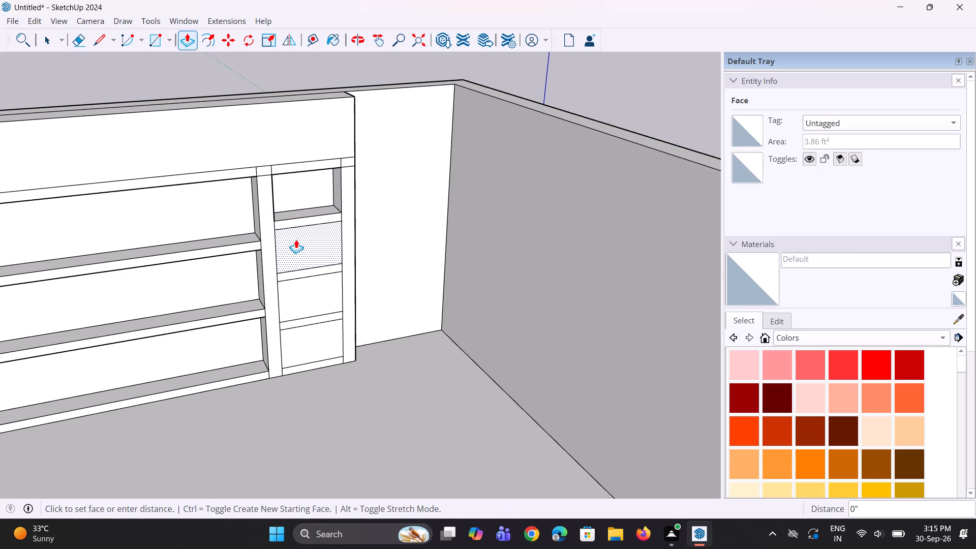
double_click(322, 297)
double_click(329, 351)
Pull the back faces of the middle and bottom wide bays 9 15/16" outward, flush with the panel front.
scroll(329, 323, "down", 3)
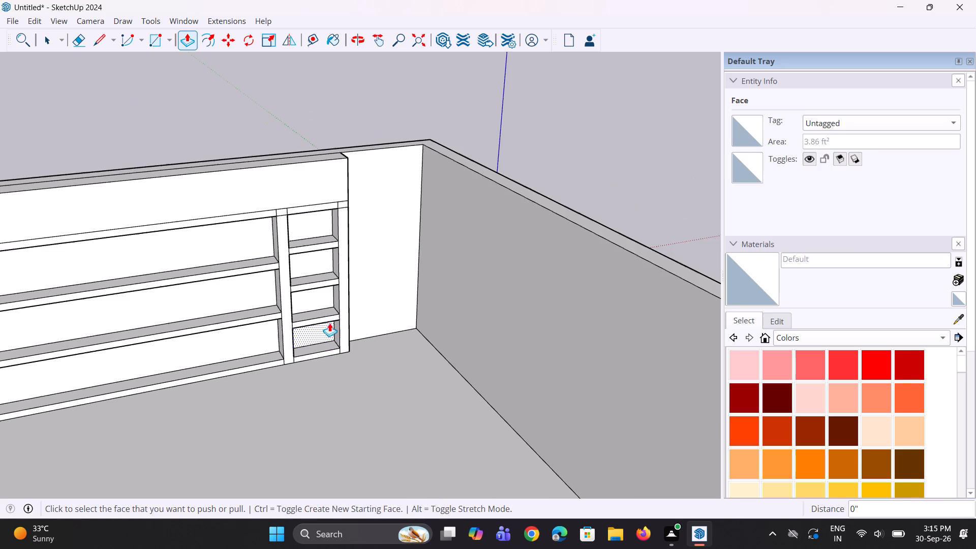
middle_click_drag(332, 316, 315, 304)
scroll(314, 303, "down", 4)
middle_click_drag(330, 305, 315, 275)
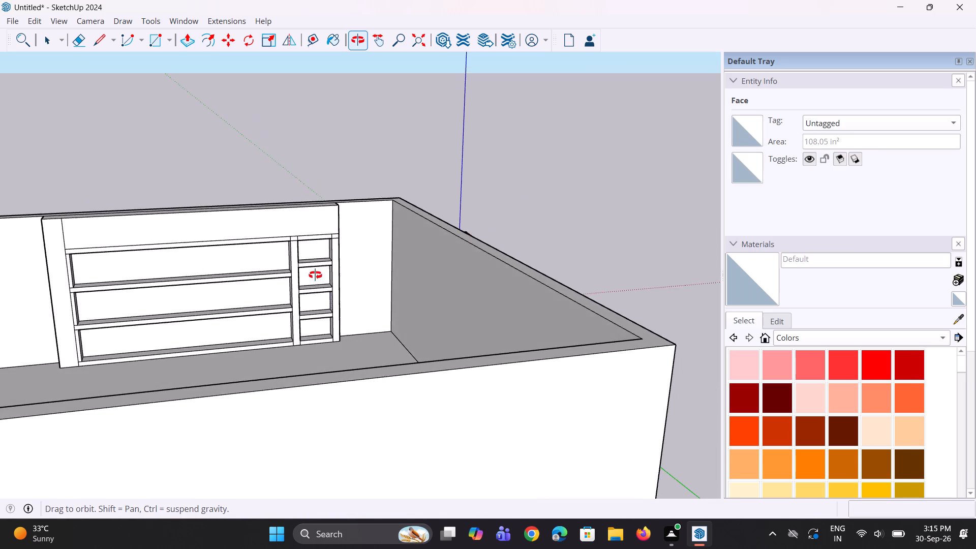
middle_click_drag(315, 275, 320, 283)
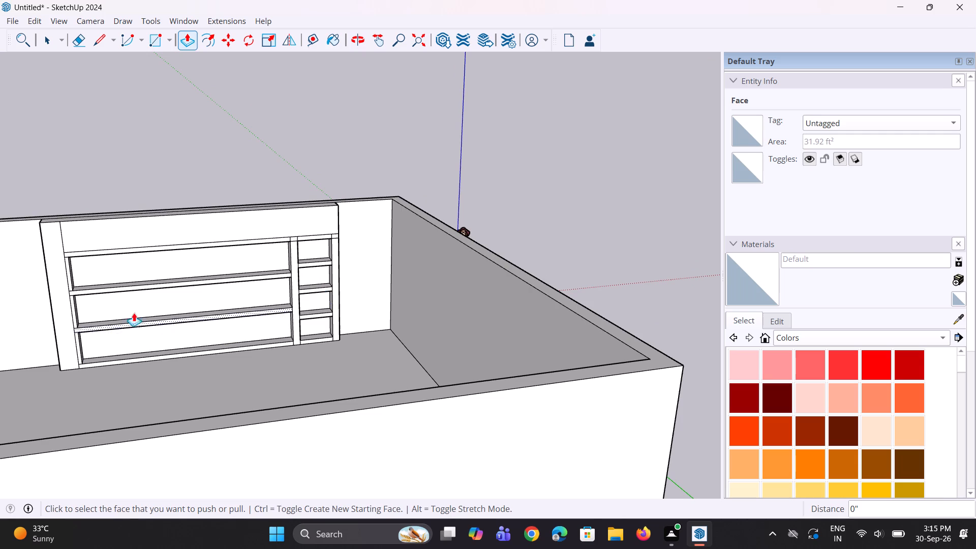
middle_click_drag(68, 345, 103, 347)
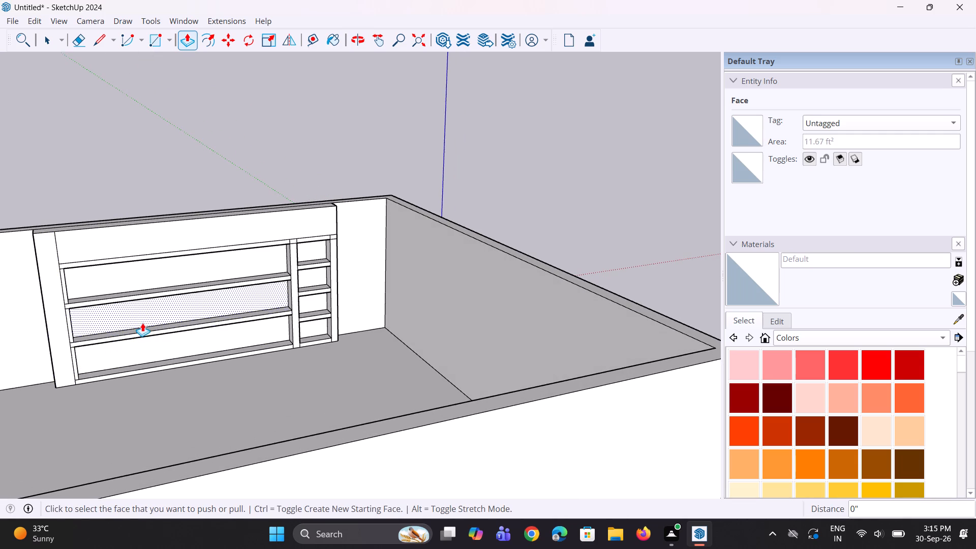
middle_click_drag(152, 337, 163, 342)
scroll(85, 326, "up", 2)
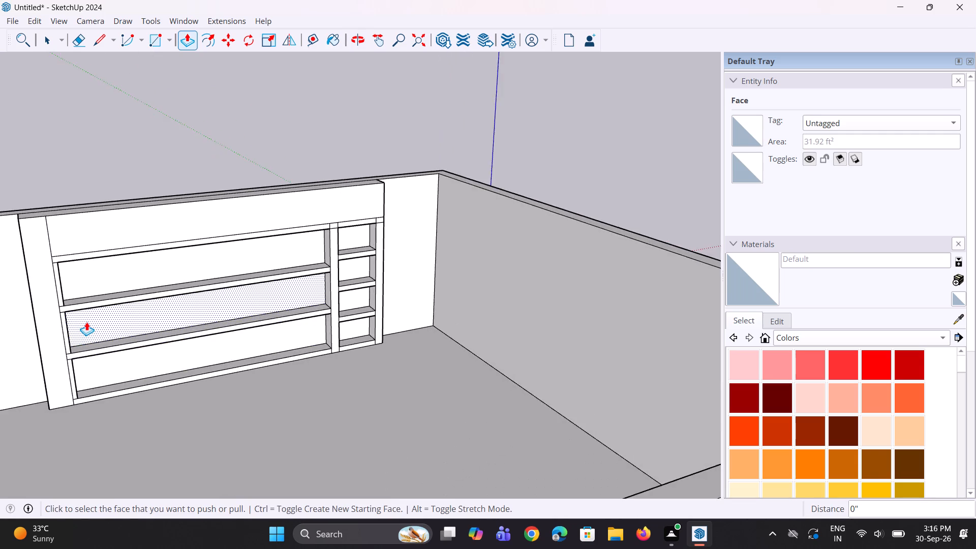
scroll(86, 322, "up", 2)
left_click(109, 326)
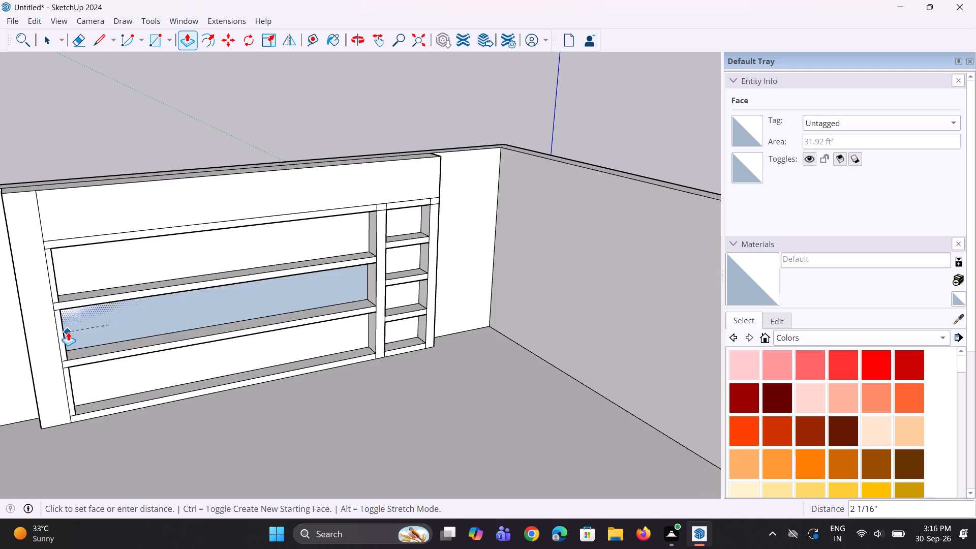
left_click(65, 334)
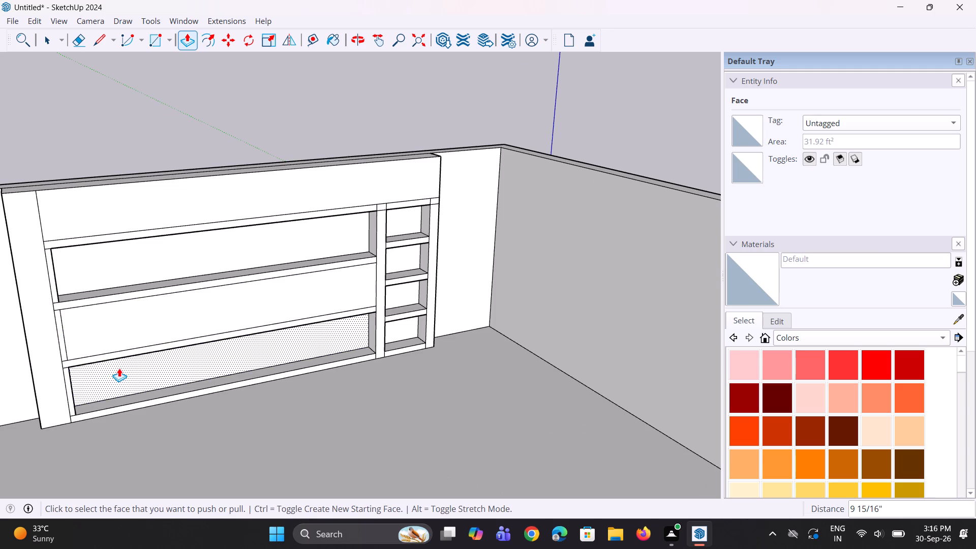
left_click(119, 368)
left_click(69, 385)
Erase the lower shelf strip's edges and the narrow left-hand strip's edges beside the two lower wide bays.
middle_click_drag(173, 353, 176, 373)
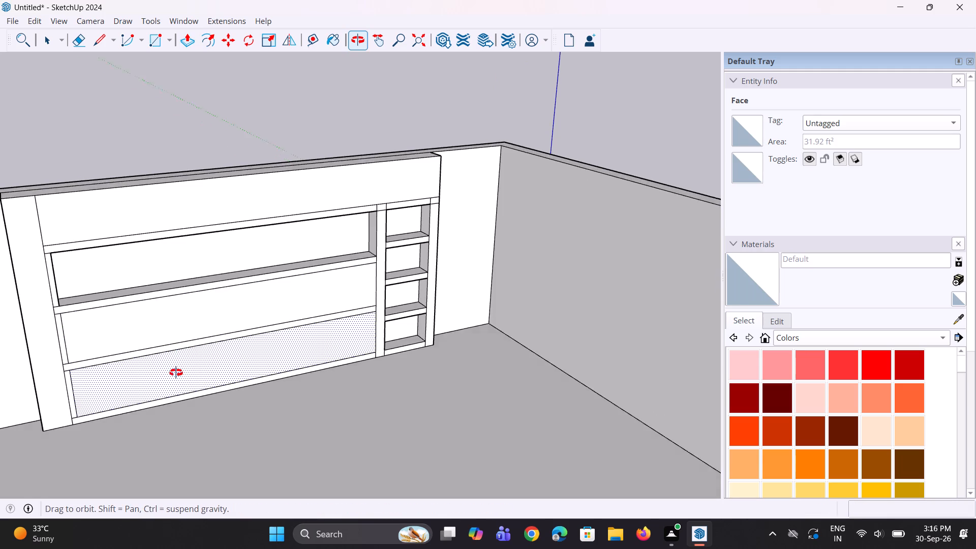
middle_click_drag(176, 373, 180, 354)
middle_click_drag(93, 321, 119, 317)
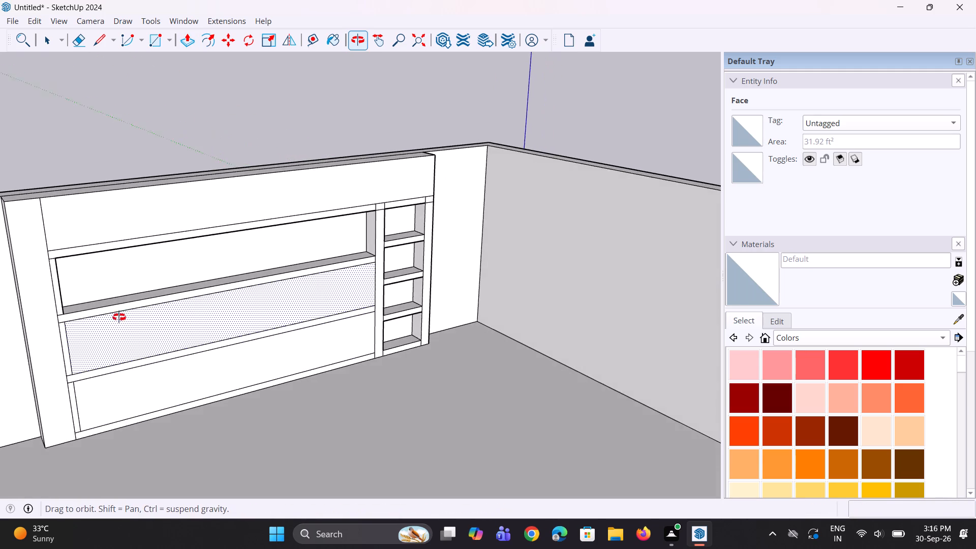
middle_click_drag(119, 317, 120, 309)
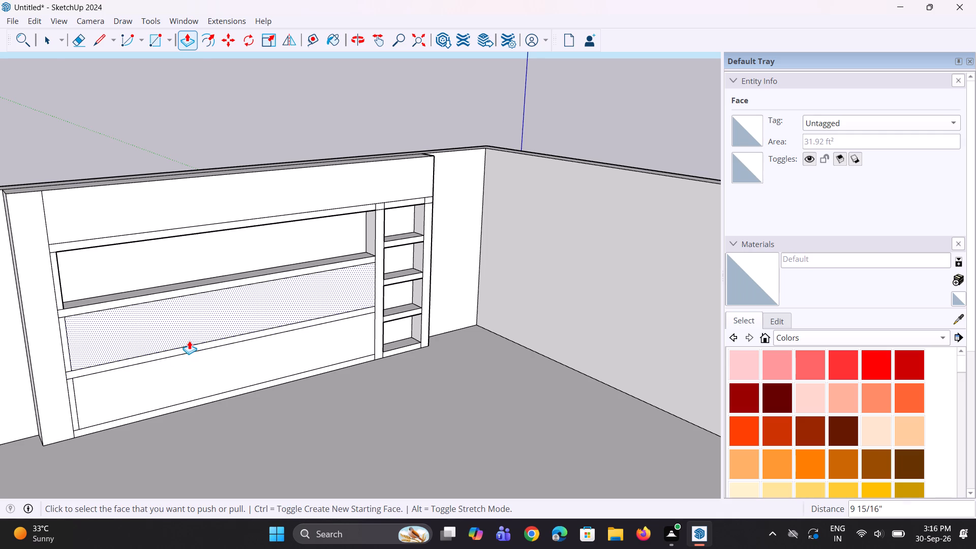
key("space")
key("e")
left_click(204, 341)
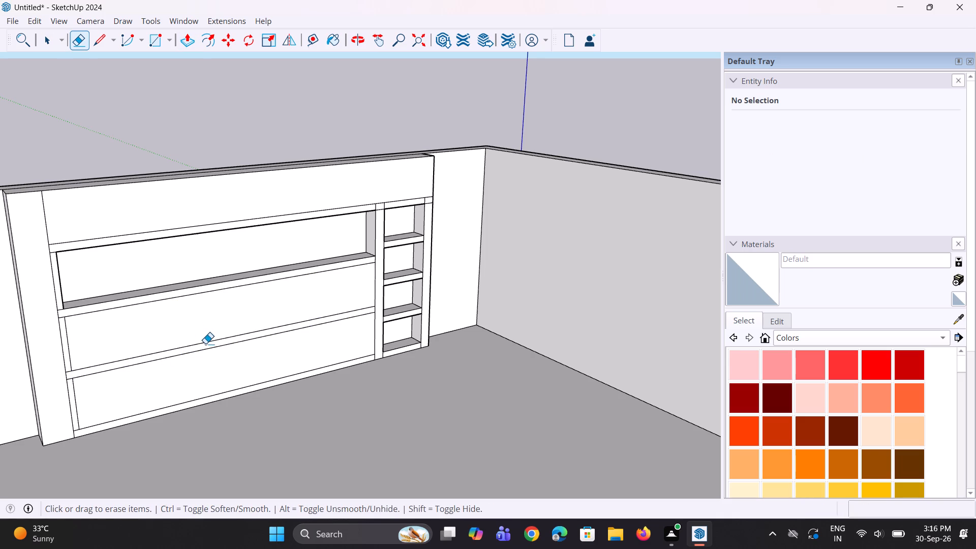
left_click(205, 344)
left_click(206, 349)
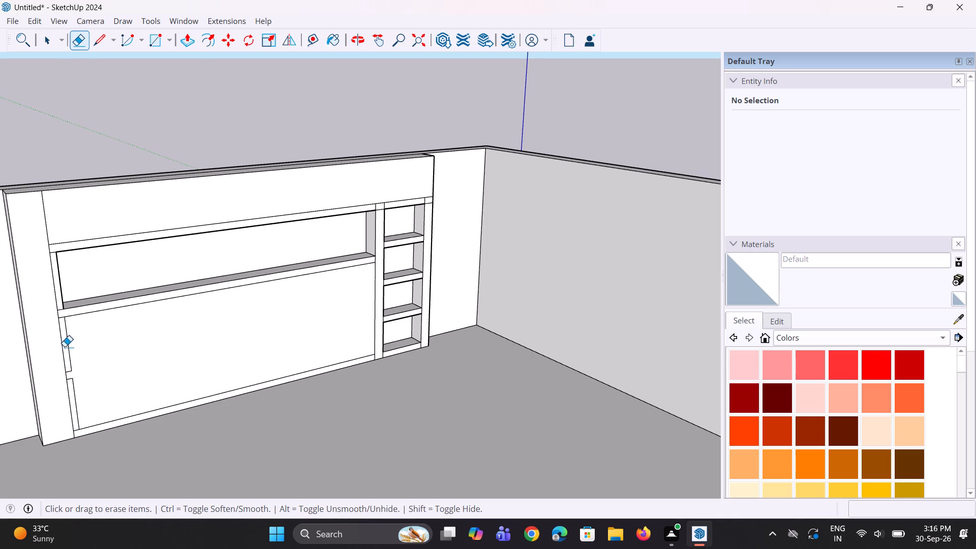
left_click(69, 343)
scroll(67, 371, "up", 3)
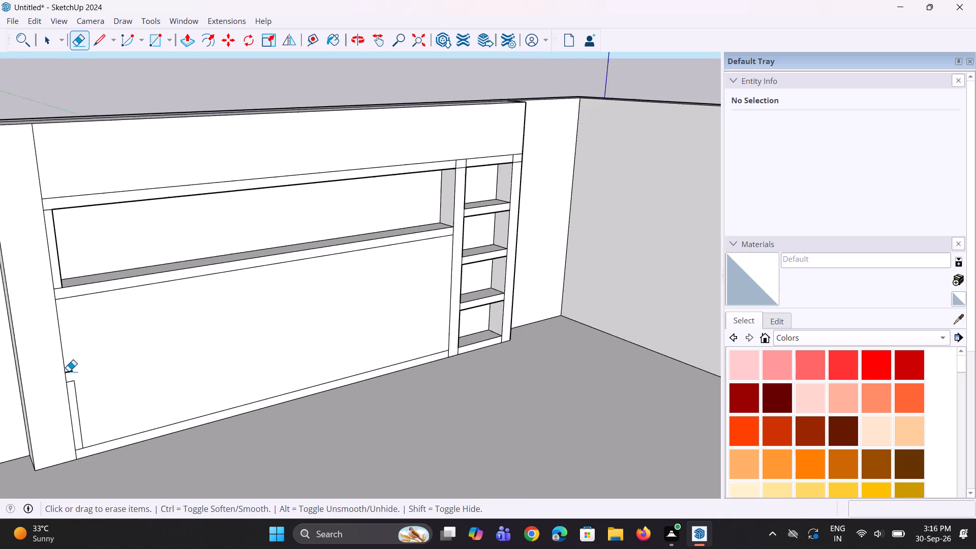
scroll(69, 371, "up", 3)
left_click(72, 373)
left_click(77, 393)
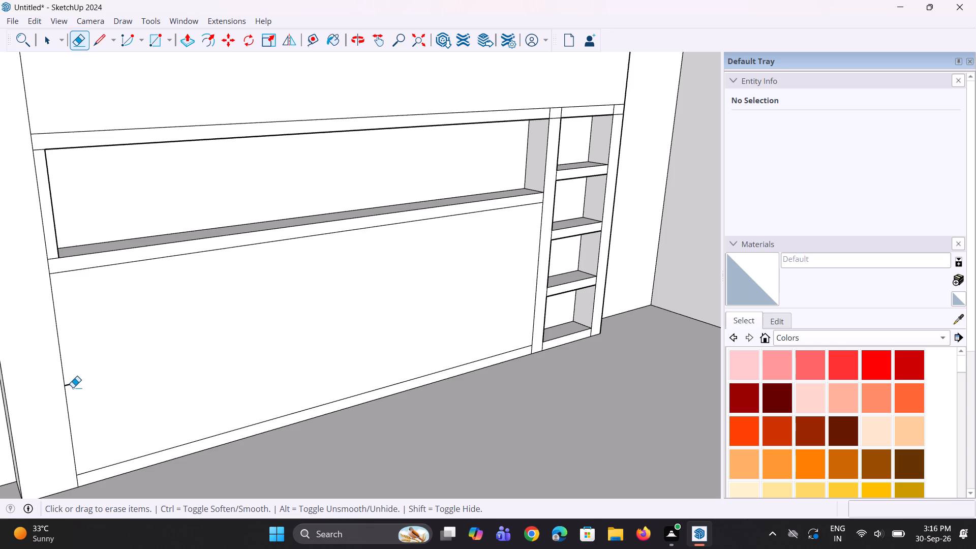
left_click(72, 387)
Pull the top wide bay's back face 9 15/16" outward, flush with the panel front.
scroll(223, 400, "down", 6)
middle_click_drag(250, 399, 238, 396)
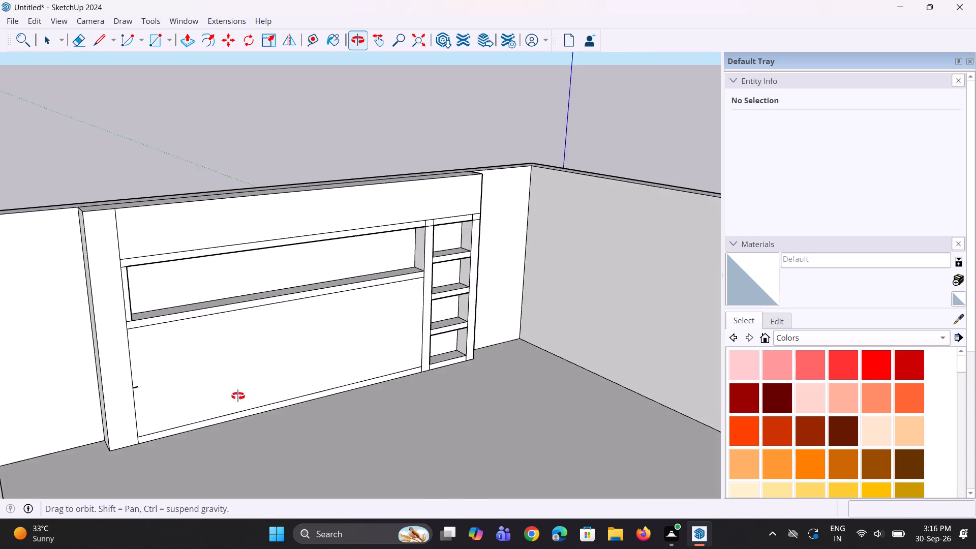
middle_click_drag(238, 396, 234, 391)
scroll(212, 380, "down", 3)
scroll(381, 340, "up", 2)
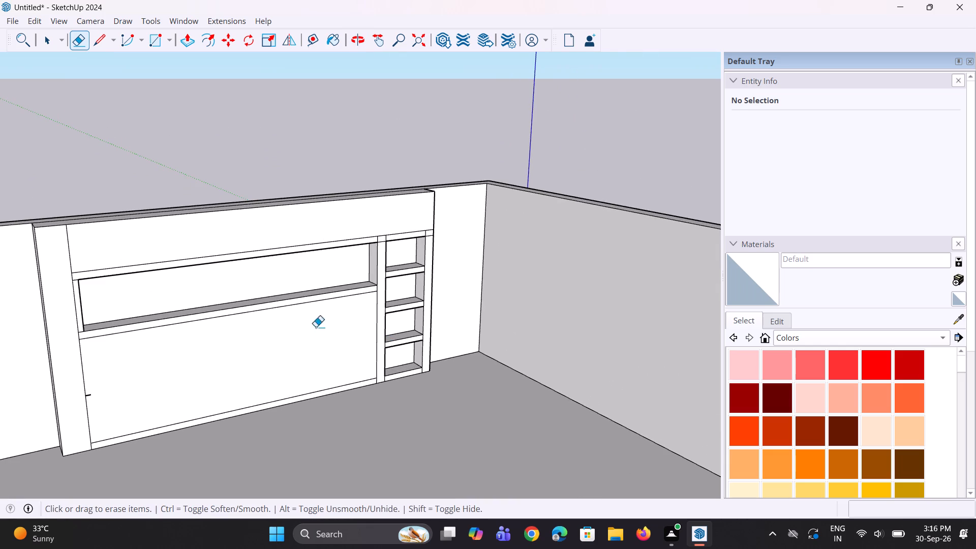
middle_click_drag(168, 356, 179, 345)
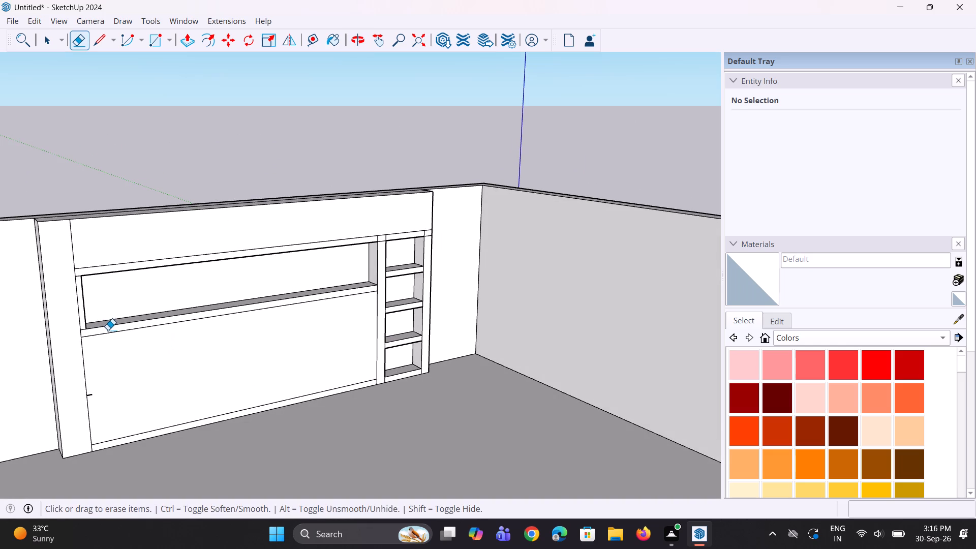
scroll(109, 328, "up", 1)
scroll(110, 326, "down", 2)
middle_click_drag(108, 326, 97, 329)
key("space")
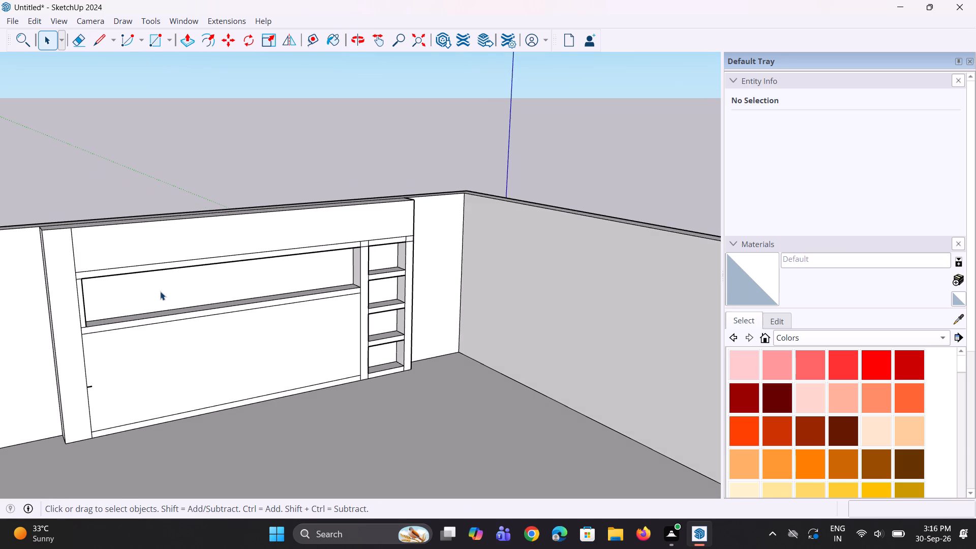
key("p")
left_click(162, 288)
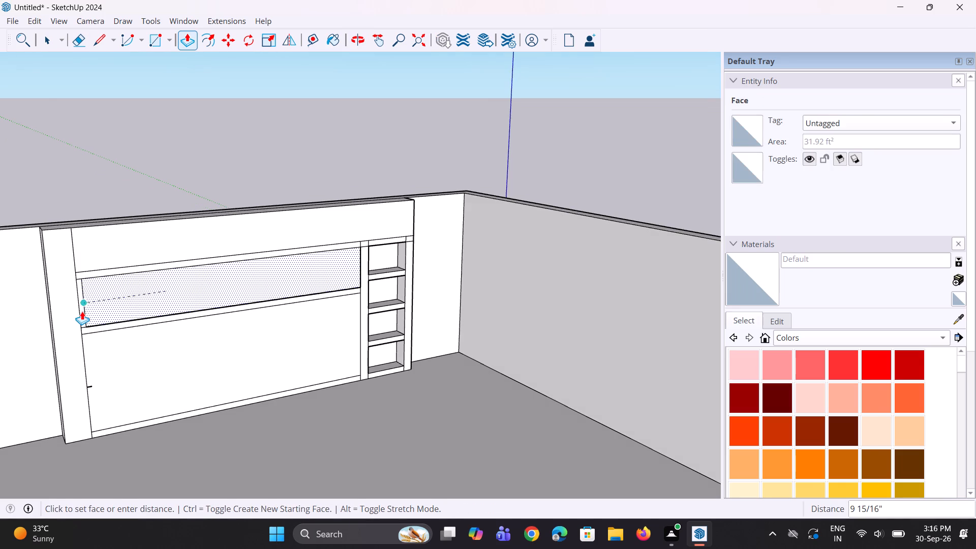
left_click(82, 312)
Erase the upper shelf strip's edges, the remaining narrow left-hand strip edges and the leftover edge stub, merging the wide area into one face.
middle_click_drag(128, 341, 123, 332)
middle_click(120, 325)
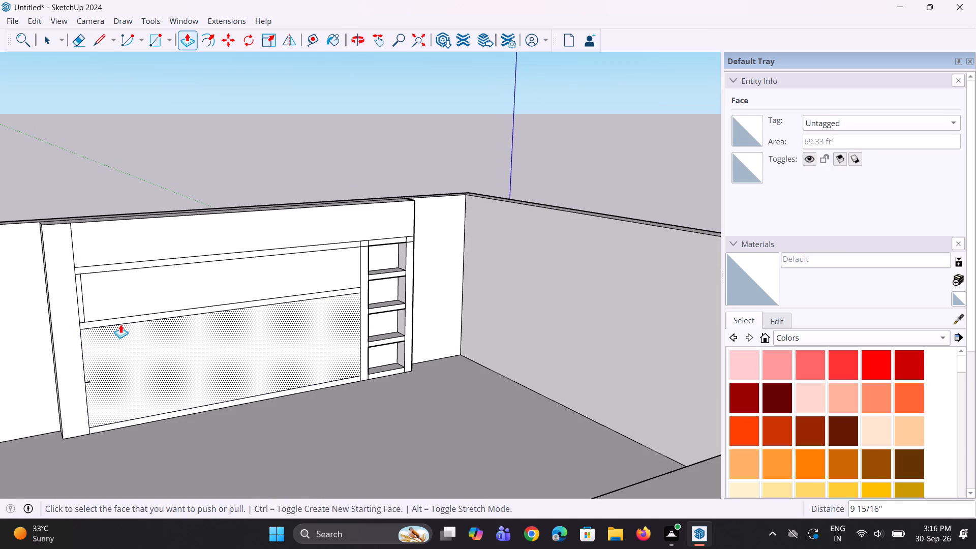
key("e")
scroll(124, 322, "up", 4)
left_click(127, 314)
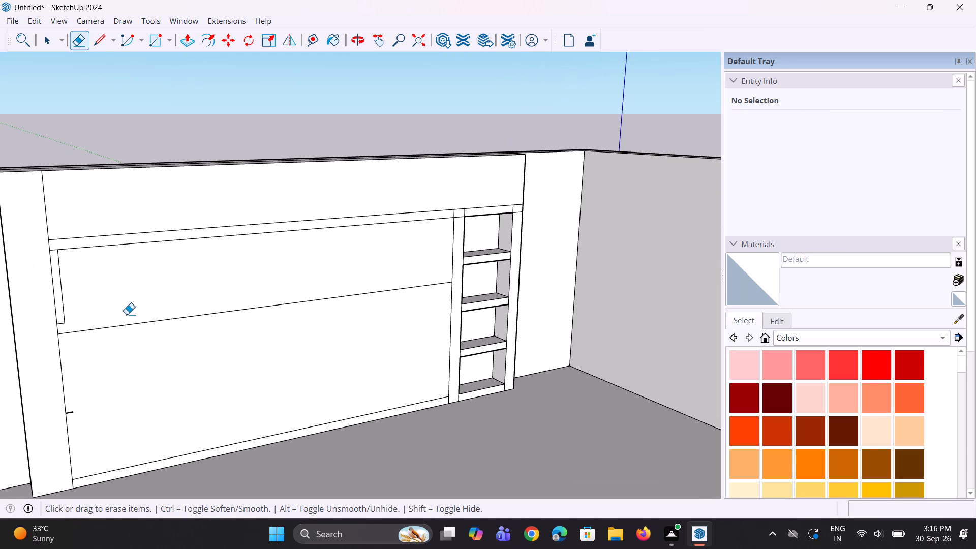
left_click(129, 326)
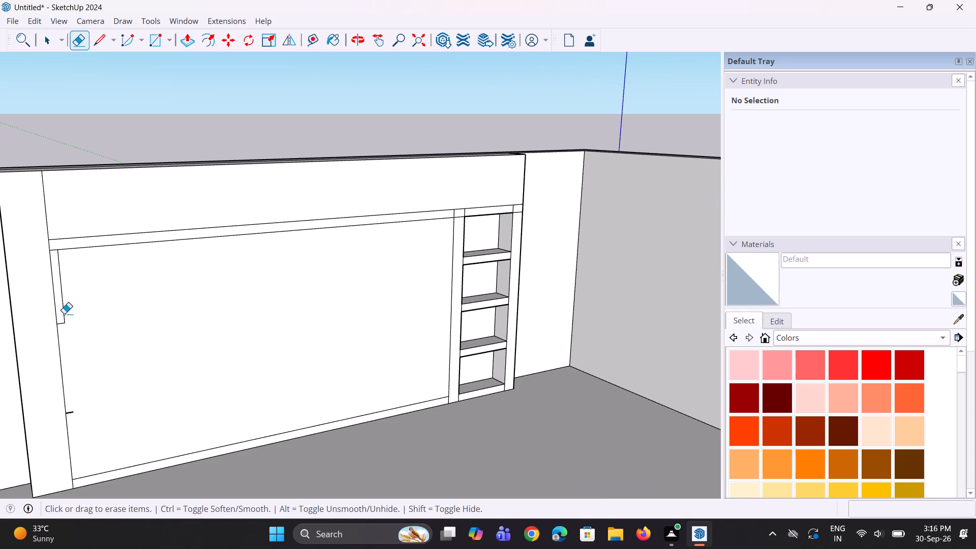
left_click(64, 314)
left_click(65, 322)
scroll(81, 410, "up", 1)
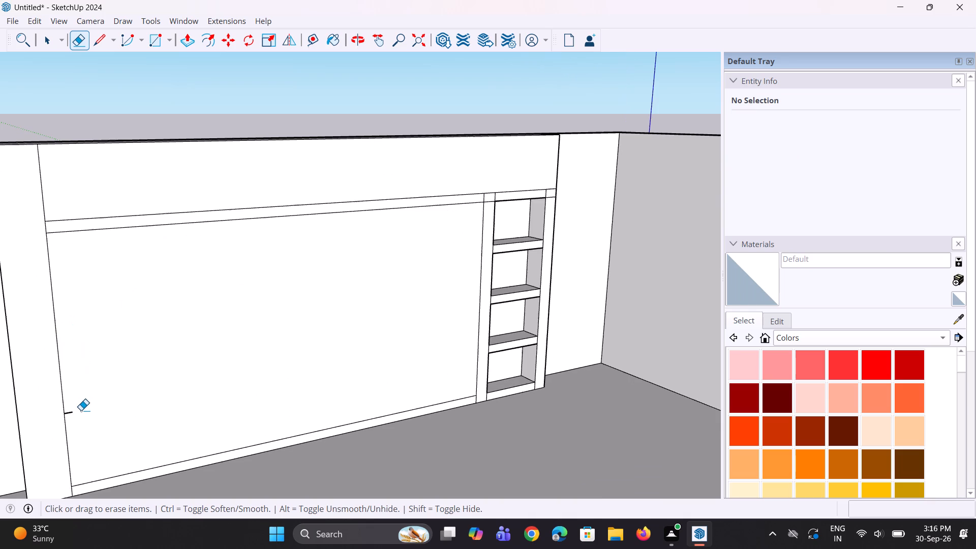
left_click(69, 412)
Examine the wide panel face, the narrow shelving bays and the whole room shell from several angles.
scroll(349, 372, "down", 3)
middle_click_drag(356, 370, 347, 365)
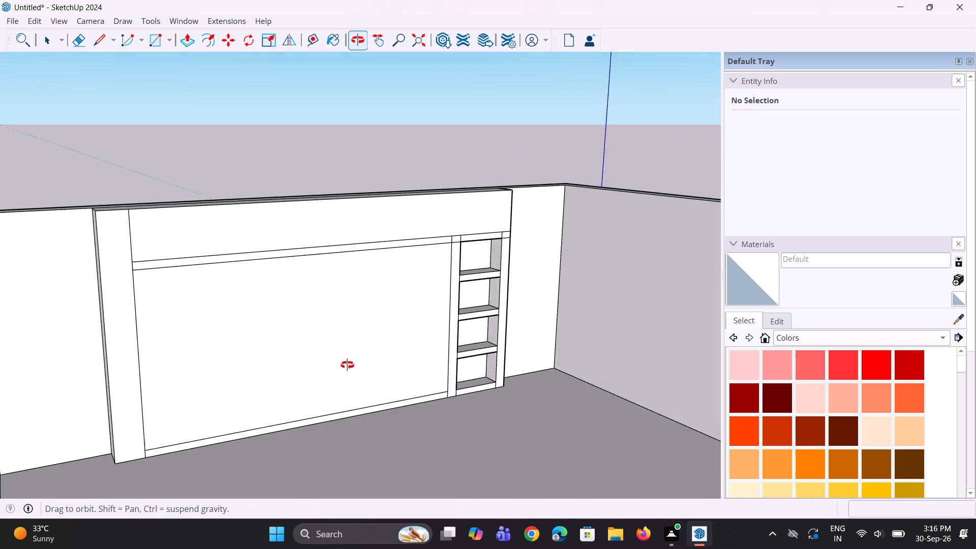
middle_click_drag(347, 365, 345, 364)
scroll(314, 422, "down", 3)
middle_click_drag(321, 376, 313, 347)
scroll(312, 321, "down", 5)
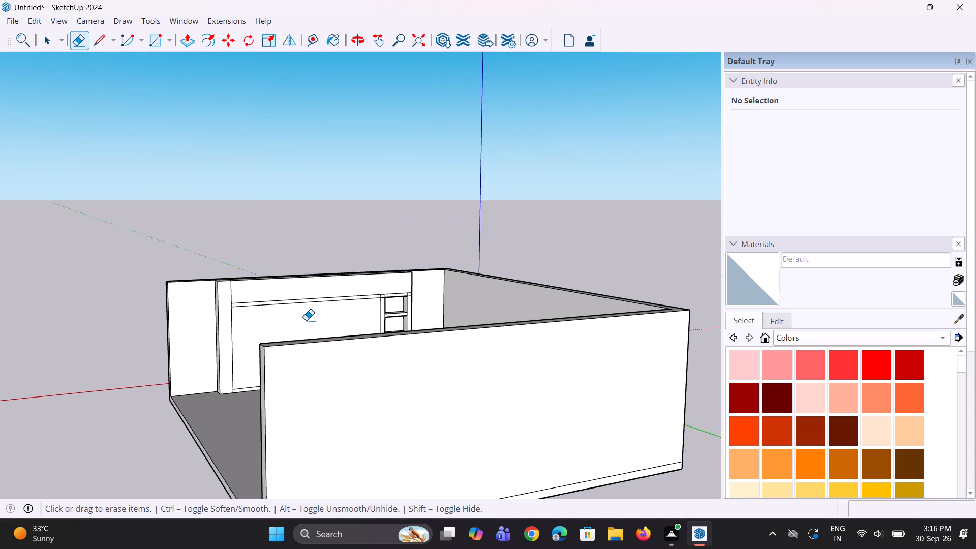
middle_click_drag(306, 320, 375, 358)
scroll(375, 358, "up", 5)
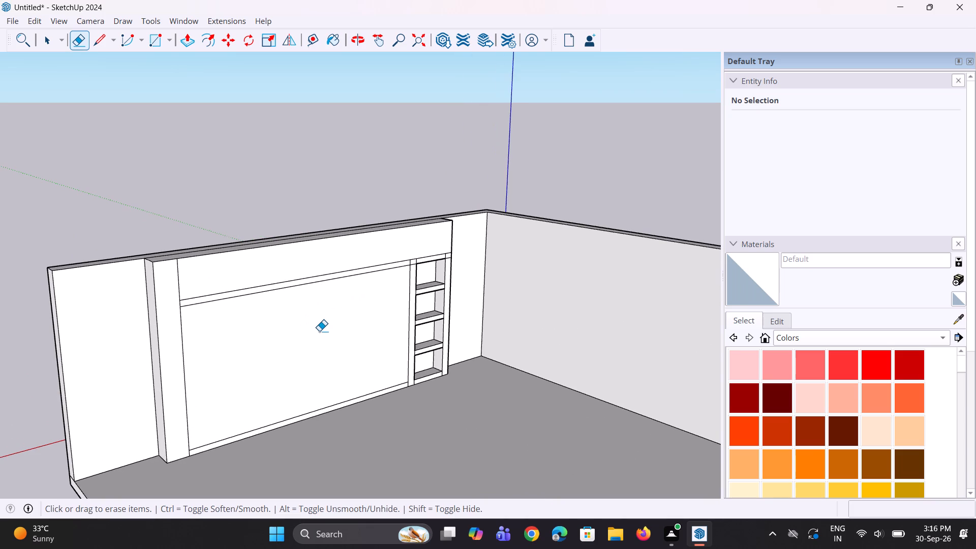
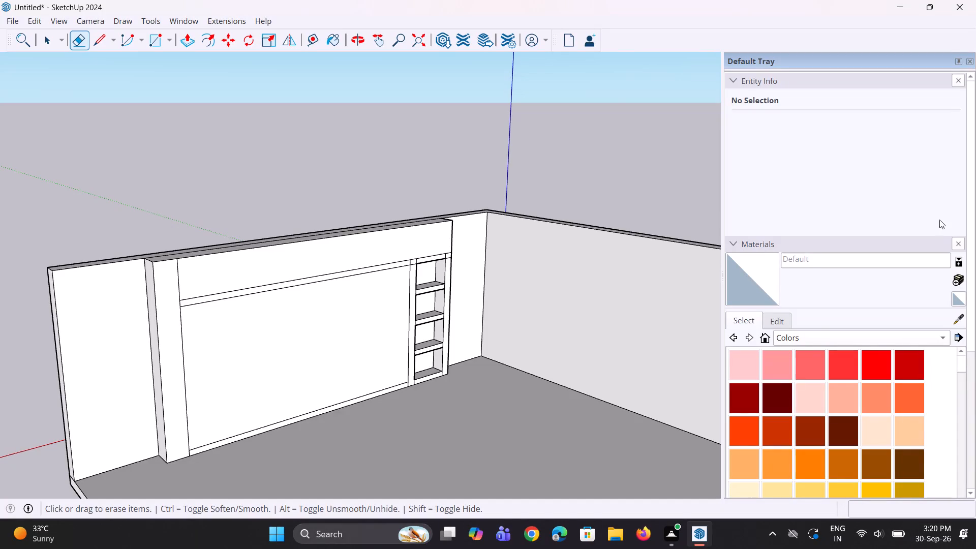
Examine the side-wall panel's wide face, surrounding strips and shelf column from several angles.
scroll(249, 322, "down", 4)
middle_click_drag(257, 339, 266, 345)
scroll(238, 380, "up", 4)
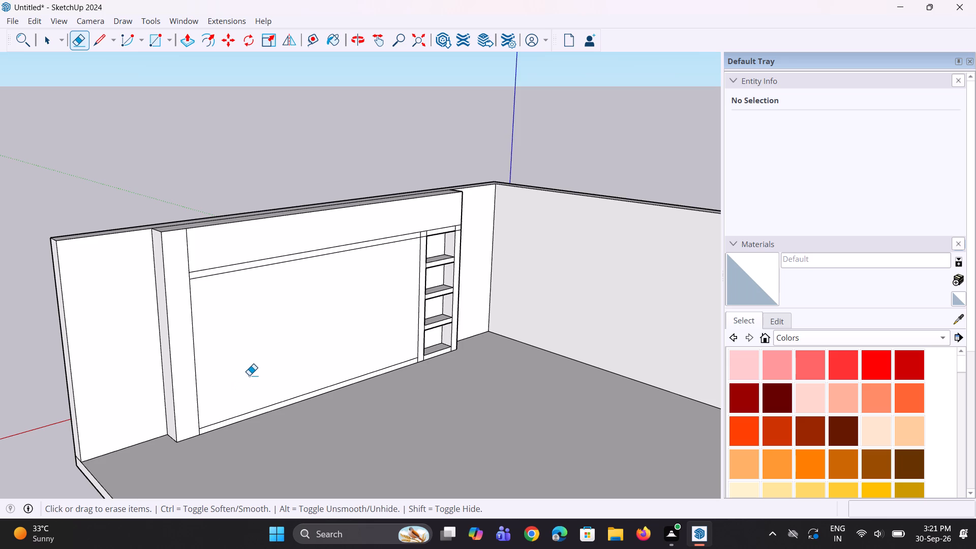
scroll(249, 375, "down", 2)
scroll(217, 420, "up", 5)
middle_click_drag(213, 427, 210, 408)
scroll(213, 427, "up", 1)
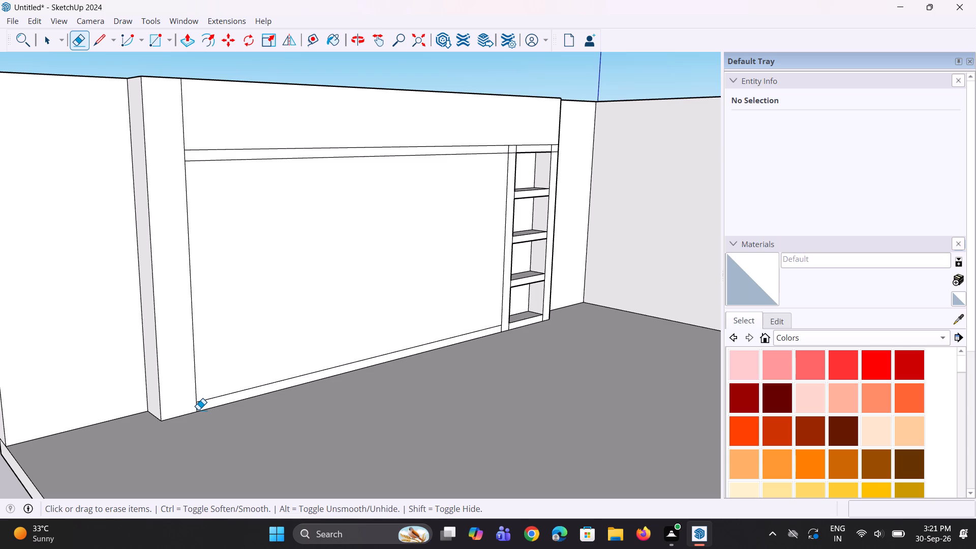
scroll(198, 410, "down", 4)
middle_click_drag(198, 410, 202, 408)
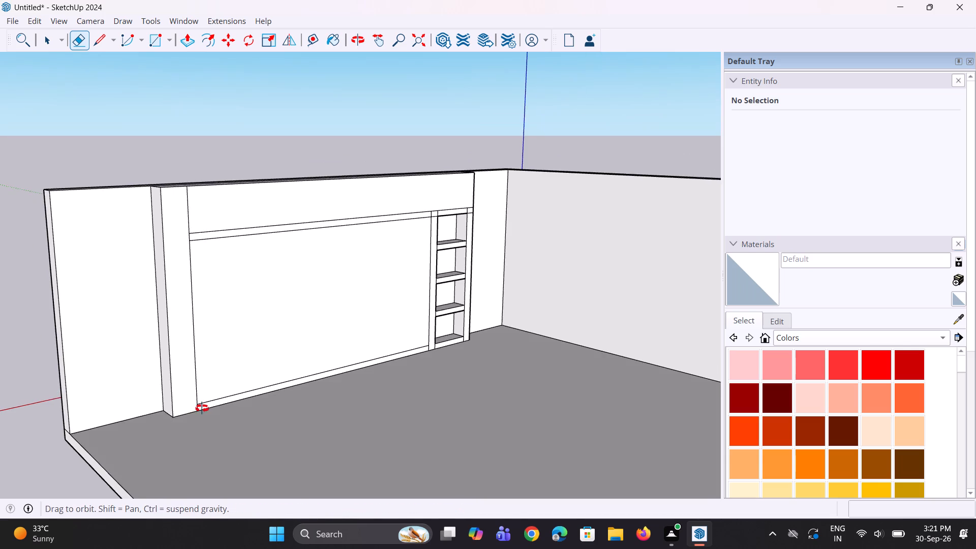
middle_click_drag(202, 408, 209, 408)
scroll(208, 408, "up", 1)
scroll(273, 368, "up", 2)
middle_click_drag(273, 368, 220, 381)
scroll(208, 404, "down", 2)
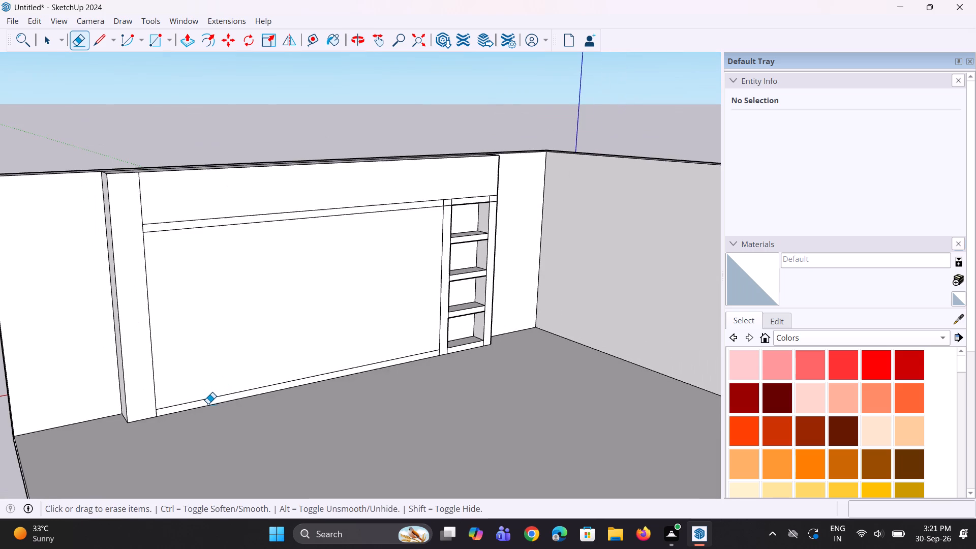
middle_click_drag(208, 404, 201, 387)
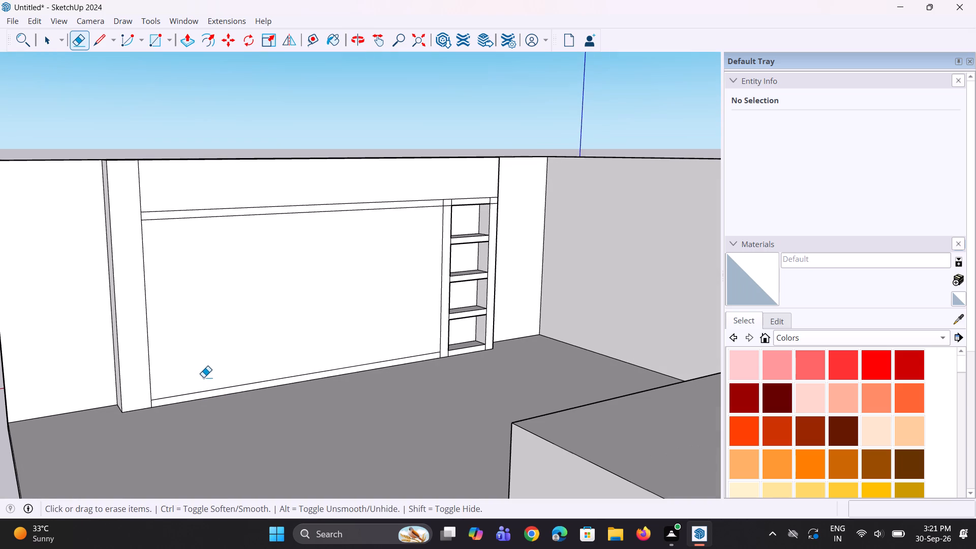
scroll(204, 376, "down", 2)
middle_click_drag(204, 375, 197, 373)
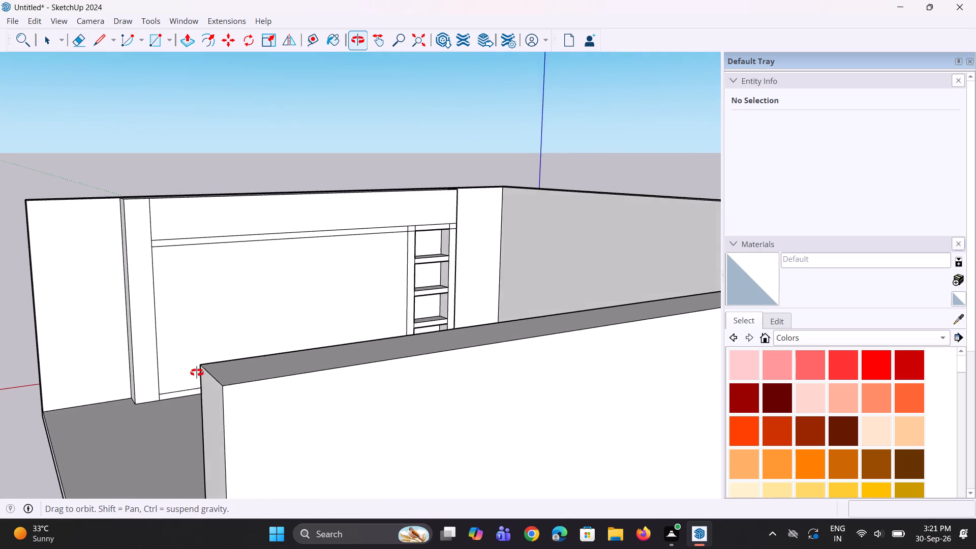
middle_click_drag(197, 373, 255, 396)
scroll(214, 362, "up", 1)
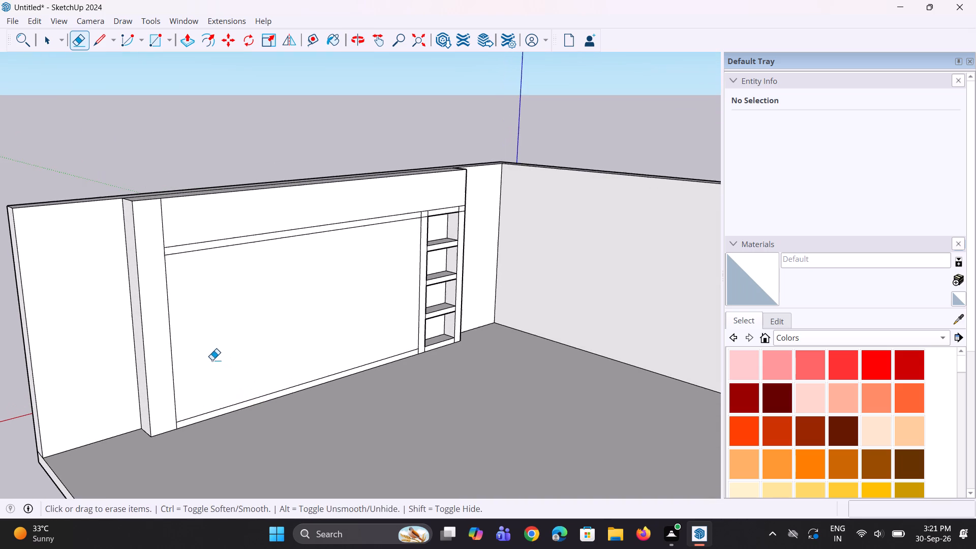
middle_click_drag(211, 360, 217, 370)
middle_click_drag(173, 339, 187, 349)
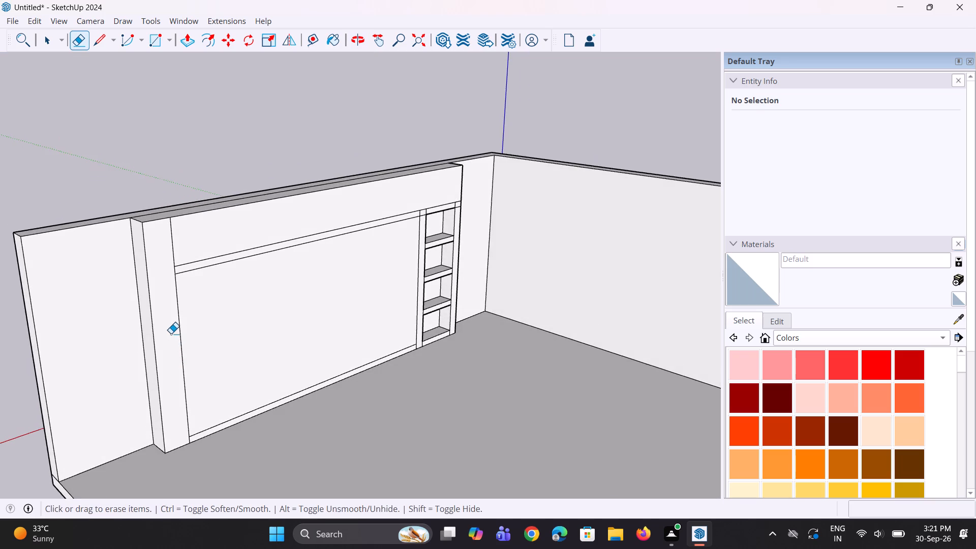
scroll(171, 333, "up", 3)
key("p")
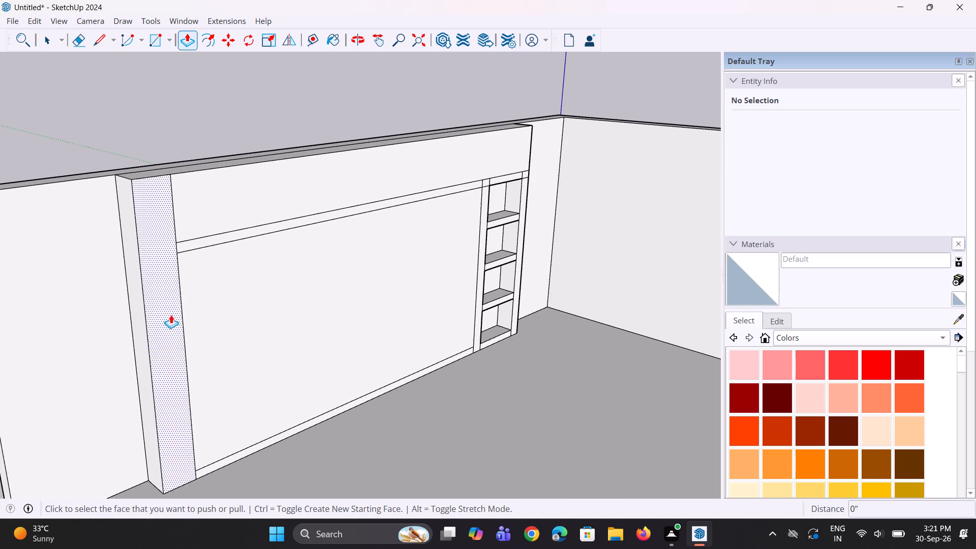
middle_click_drag(411, 324, 374, 321)
Erase the short edge stubs where the upper horizontal strip meets the shelf column's side strips, merging them into one continuous frame face.
key("e")
scroll(492, 190, "up", 5)
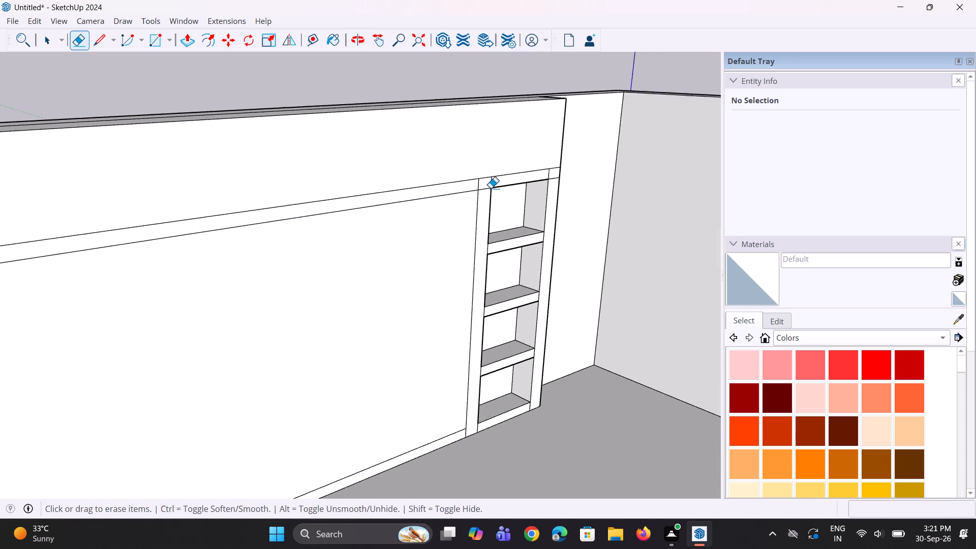
scroll(491, 188, "up", 4)
left_click(473, 181)
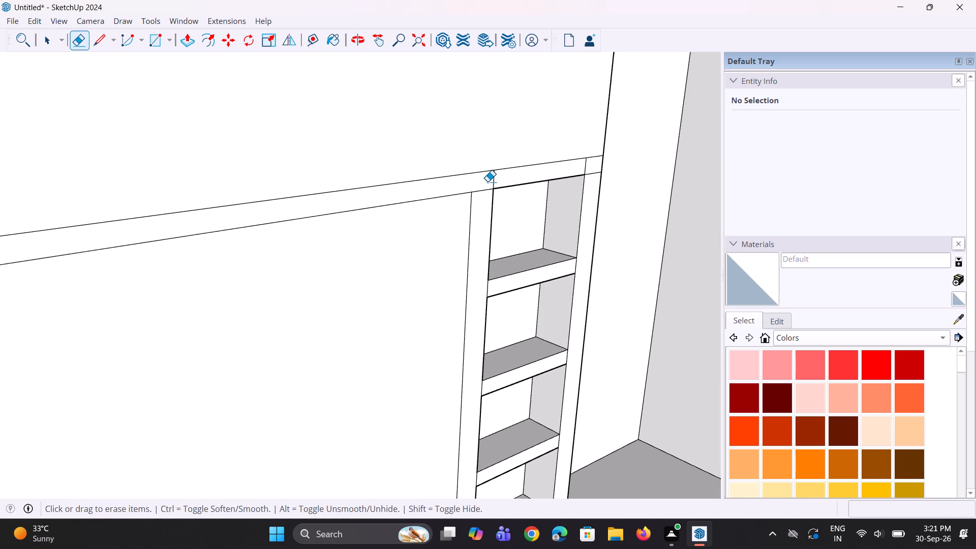
left_click(491, 181)
left_click(495, 182)
scroll(383, 247, "down", 8)
scroll(470, 210, "up", 9)
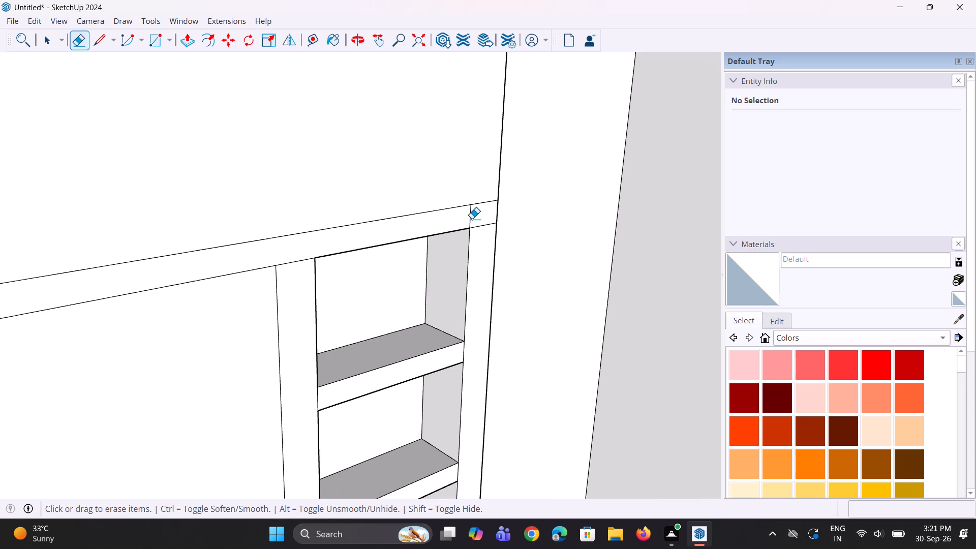
left_click(470, 219)
scroll(471, 210, "down", 5)
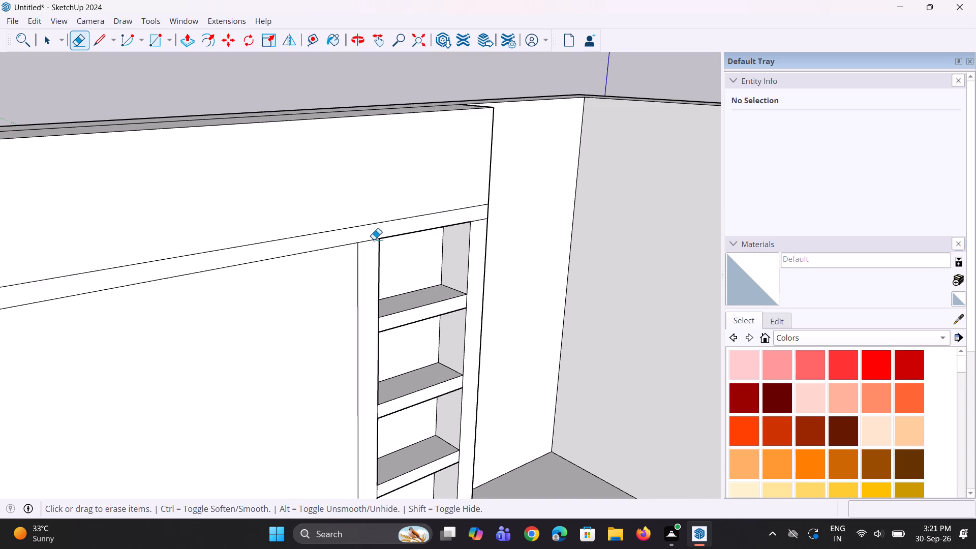
left_click(371, 241)
scroll(486, 234, "up", 3)
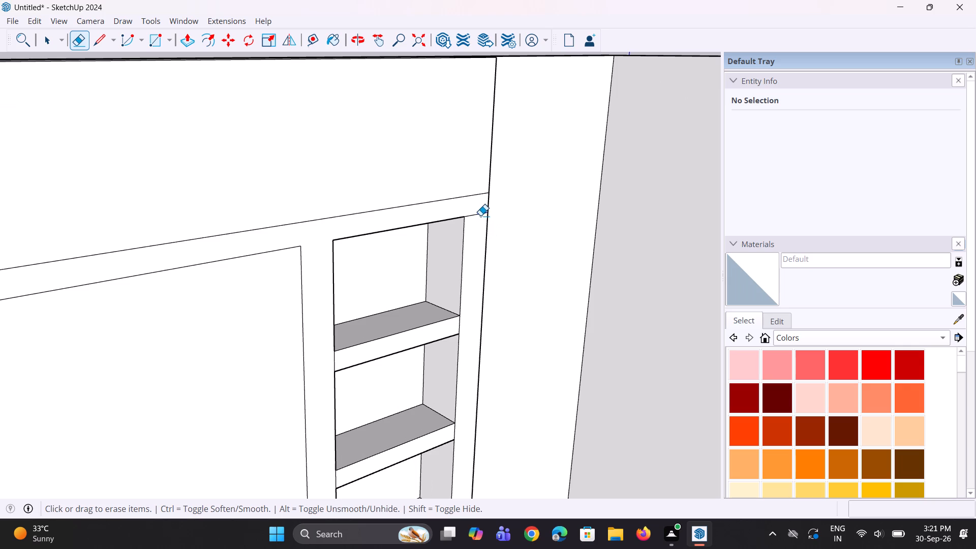
left_click(480, 216)
Pull the panel's tall vertical strip at the end opposite the shelves 9" outward.
scroll(431, 212, "down", 9)
middle_click(431, 301)
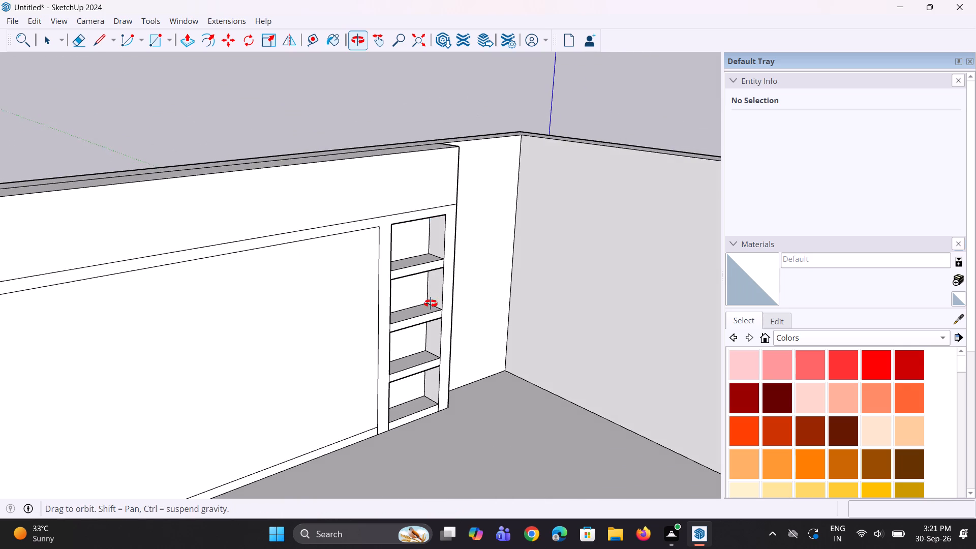
scroll(396, 441, "up", 3)
scroll(396, 428, "down", 10)
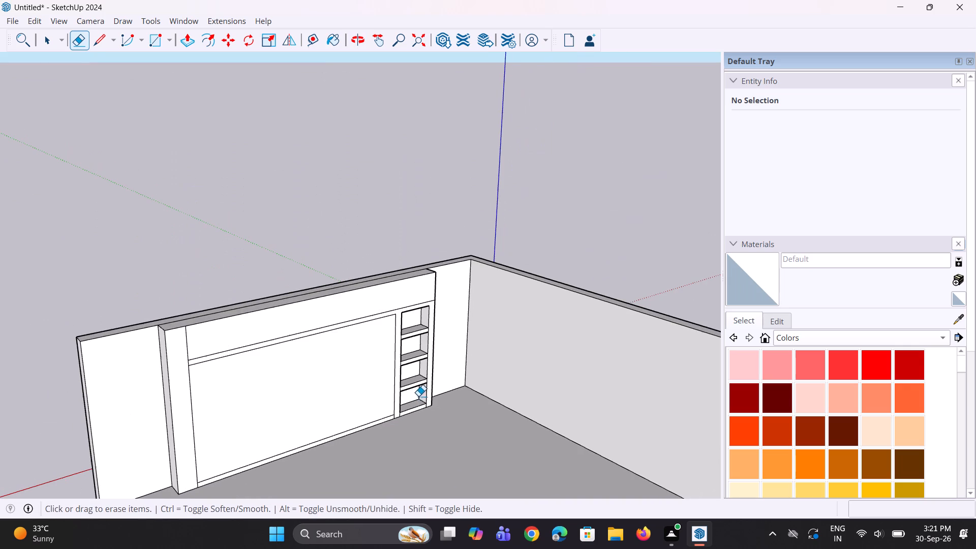
key("space")
type("p")
scroll(230, 398, "down", 2)
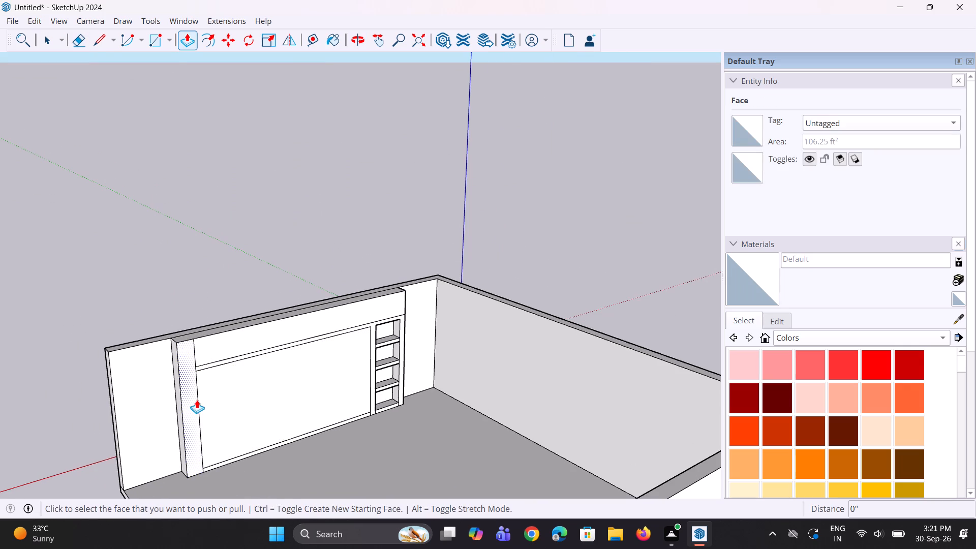
left_click(196, 400)
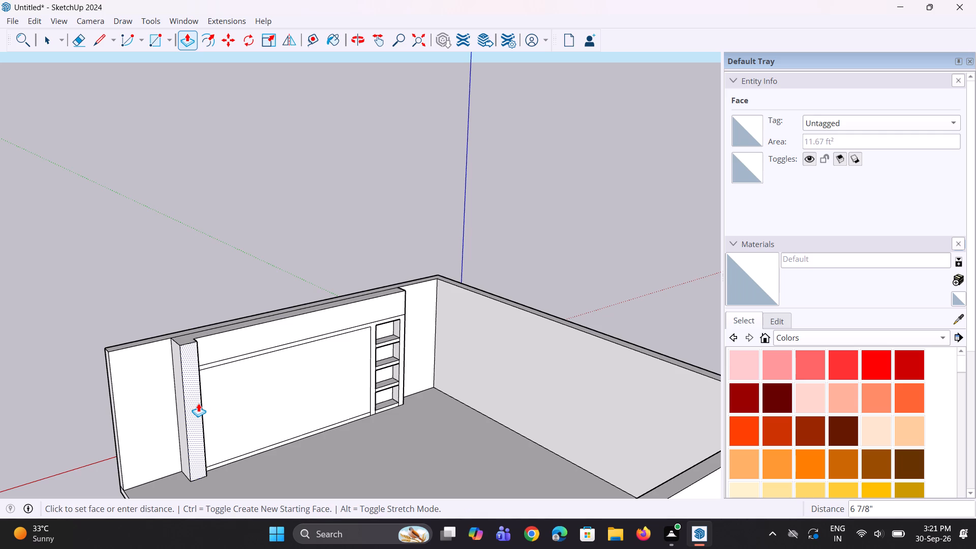
key("Escape")
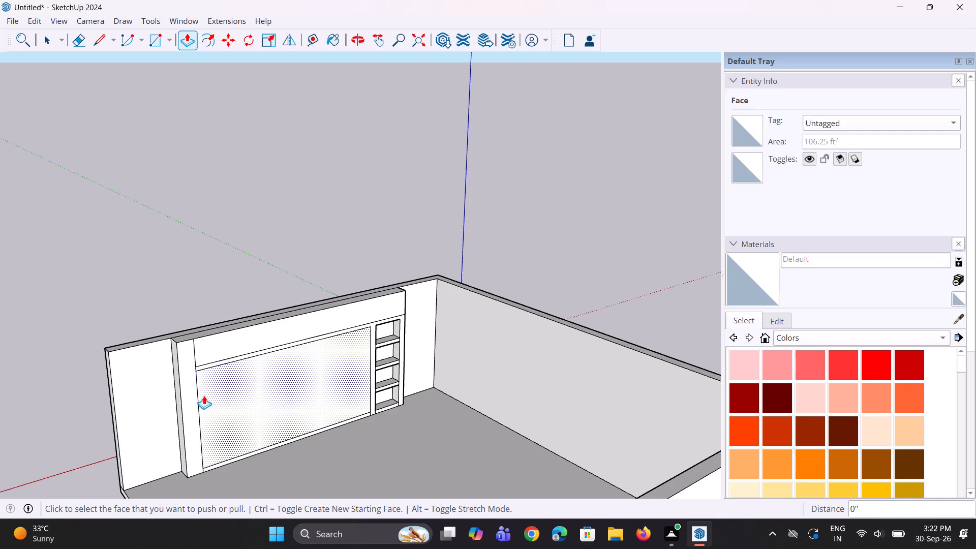
left_click(195, 403)
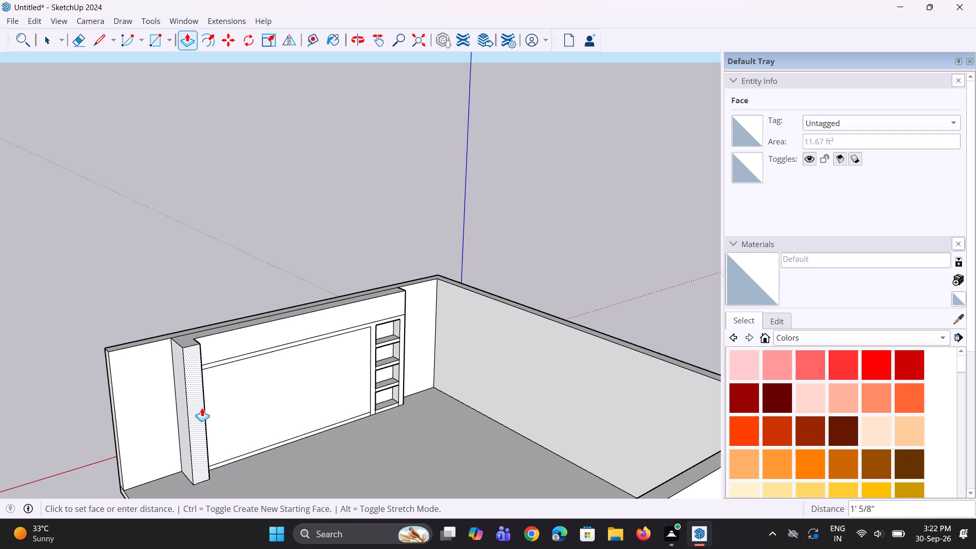
key("9")
key("shift+quotedbl")
key("Return")
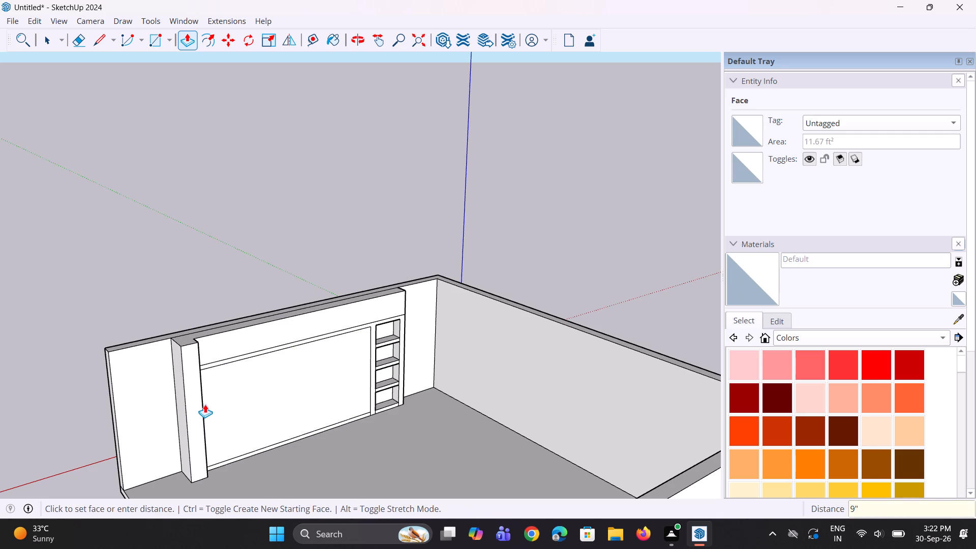
Pull the wide central face, the merged strip framing it and the shelves, and the top band 9" outward, flush with the tall strip.
double_click(228, 391)
double_click(231, 347)
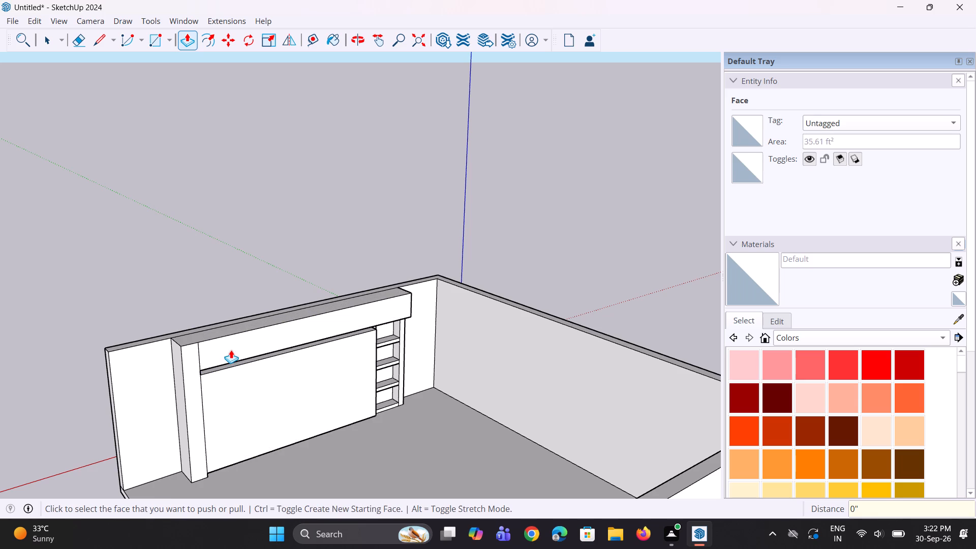
key("ctrl+z")
scroll(222, 366, "up", 4)
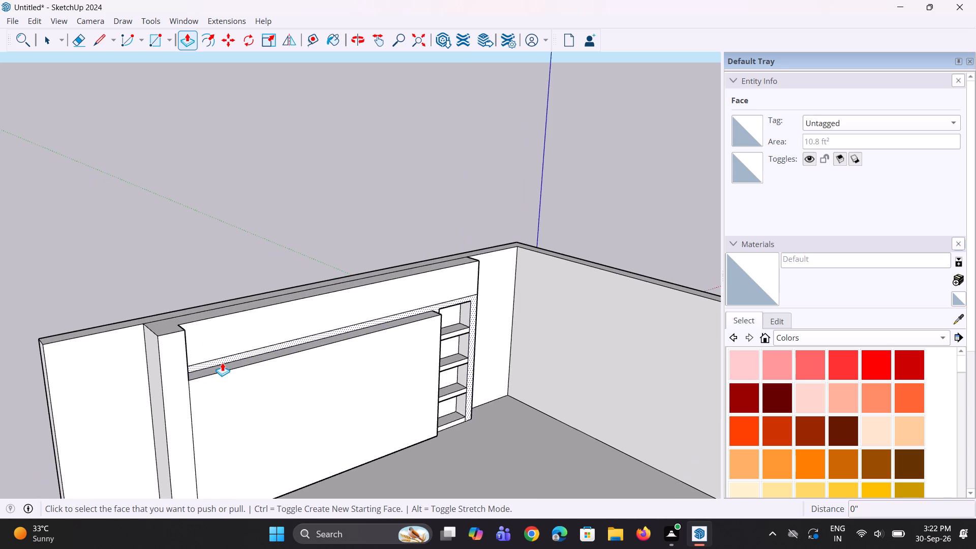
double_click(222, 362)
double_click(224, 343)
Pull the narrow base strip beneath the wide central face 9" outward, flush with the panel front.
scroll(292, 341, "down", 4)
middle_click_drag(328, 364, 332, 268)
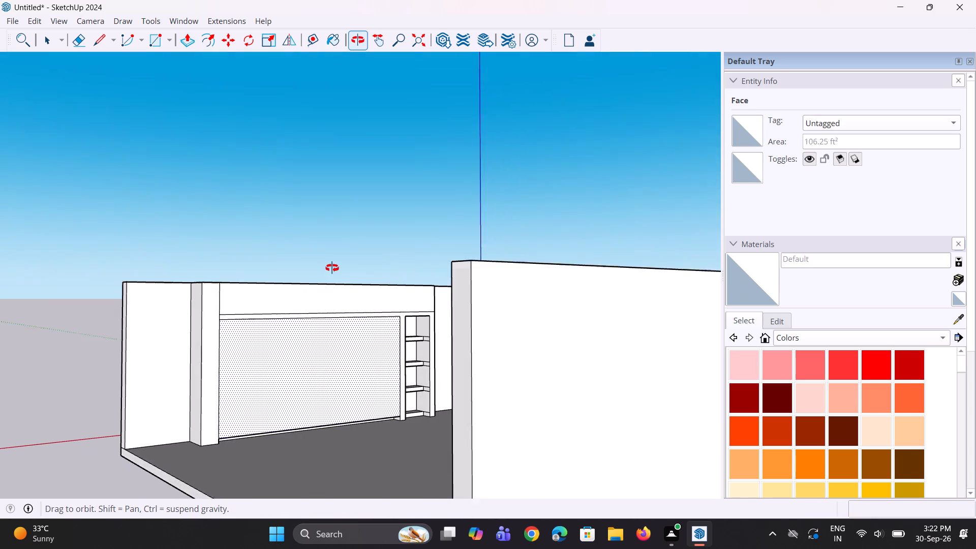
middle_click_drag(332, 268, 332, 264)
scroll(267, 447, "up", 11)
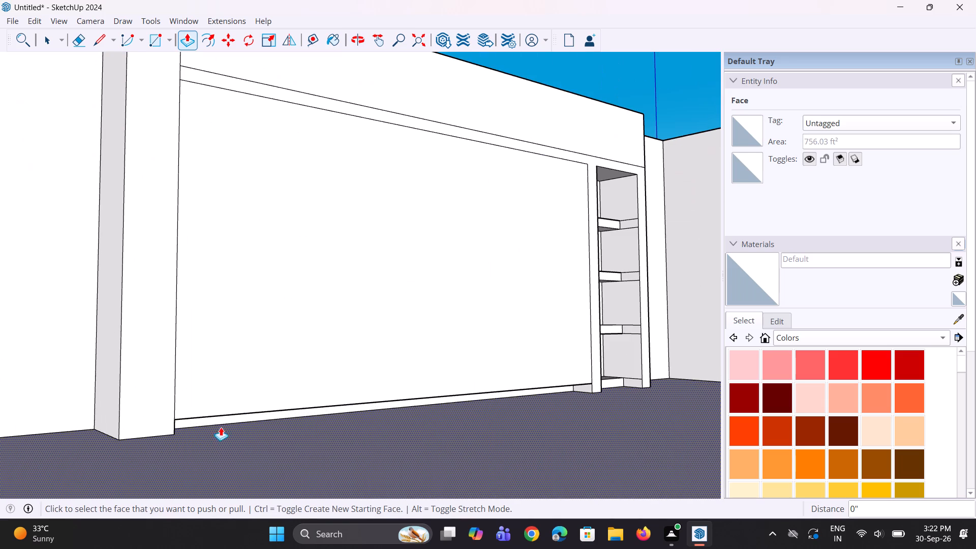
double_click(220, 422)
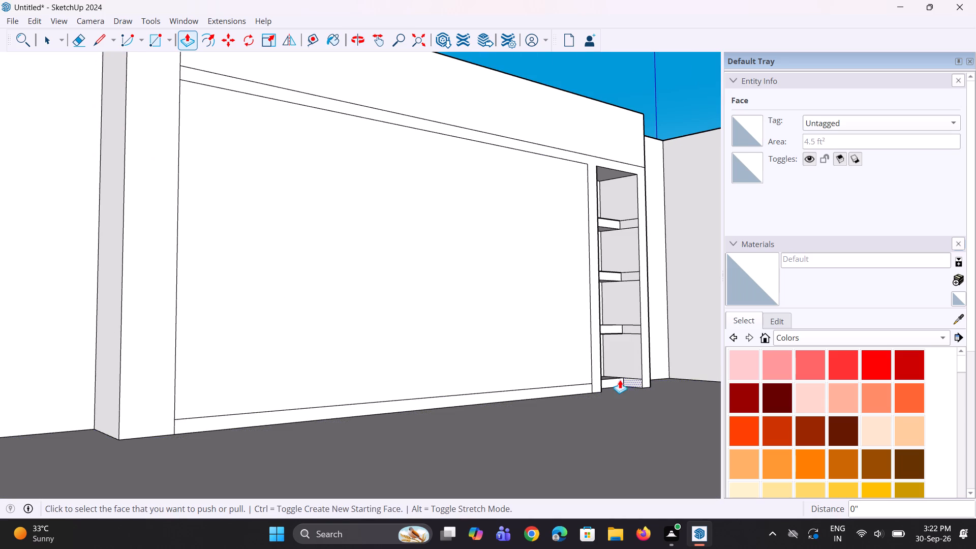
Pull the front faces of all four shelves 9" outward, flush with the surrounding frame.
double_click(617, 380)
middle_click_drag(604, 389, 496, 461)
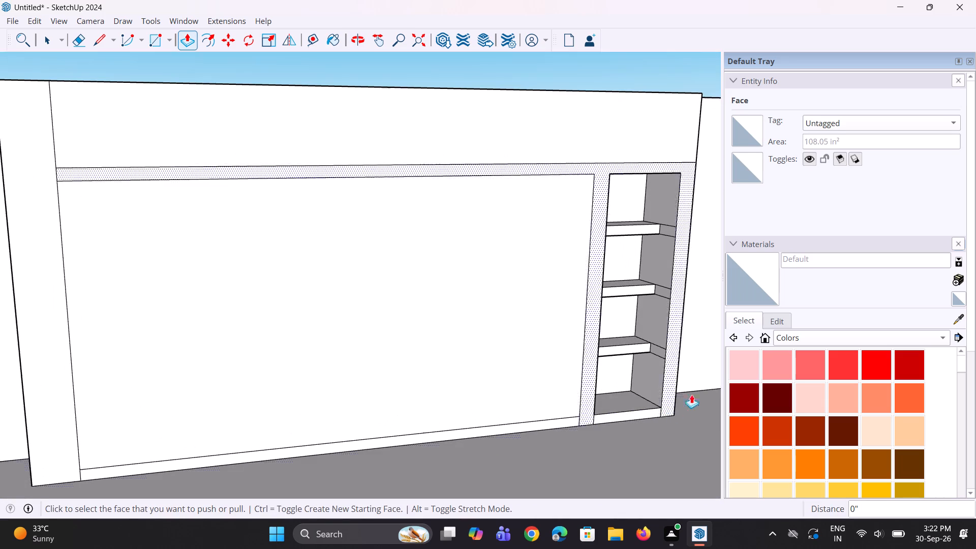
double_click(622, 350)
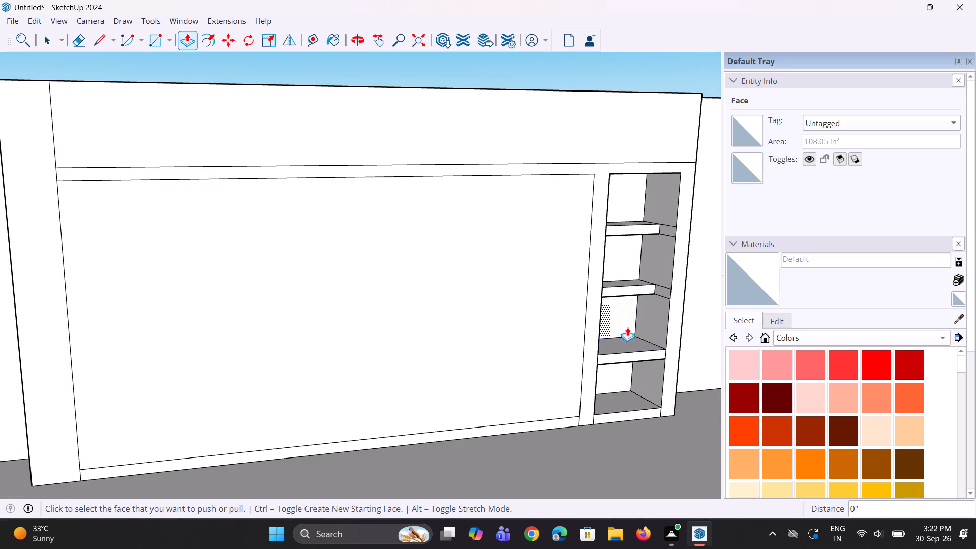
double_click(632, 290)
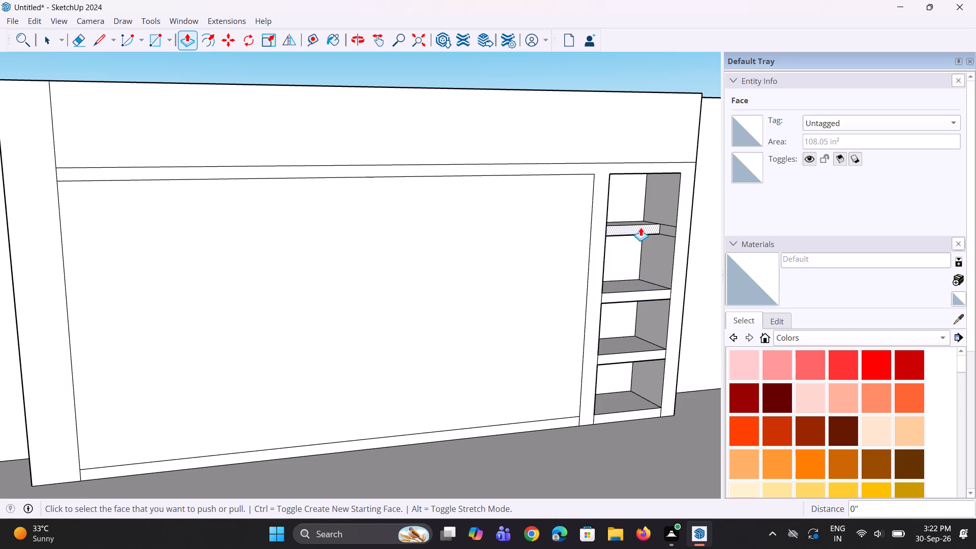
double_click(640, 226)
Examine the thickened panel and its shelf column, both within the whole room shell and up close.
scroll(346, 372, "down", 4)
middle_click_drag(350, 372, 485, 398)
scroll(362, 400, "down", 4)
middle_click_drag(346, 406, 271, 445)
scroll(253, 440, "down", 6)
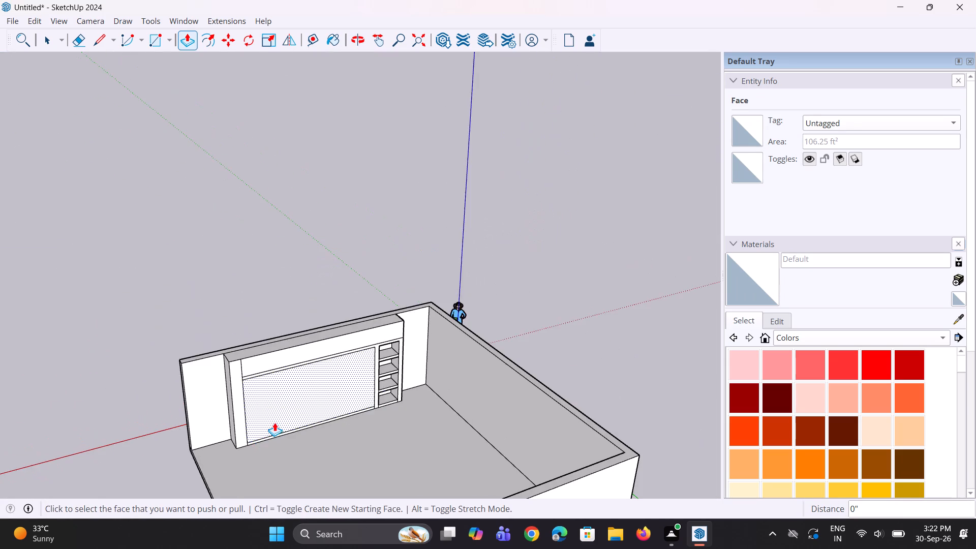
scroll(274, 422, "down", 3)
middle_click_drag(287, 418, 332, 394)
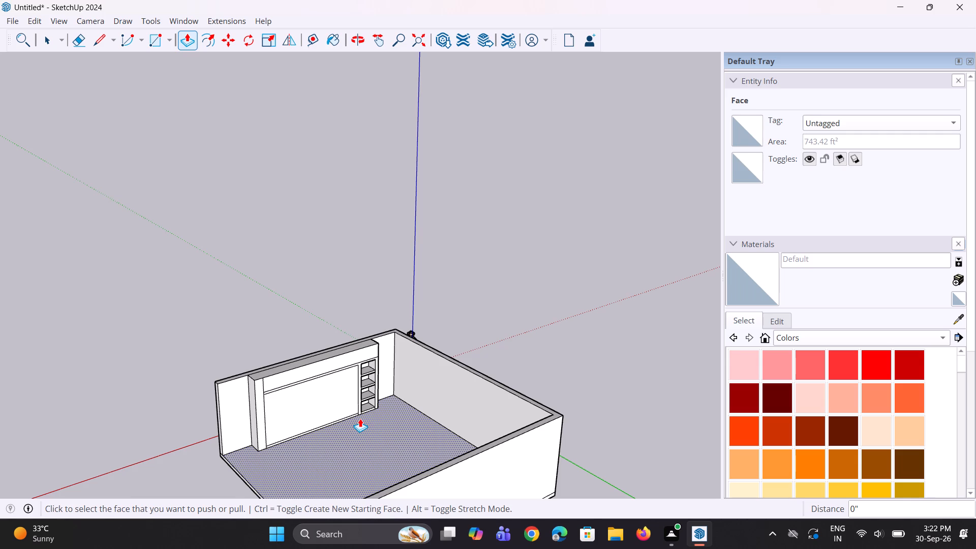
scroll(280, 439, "up", 2)
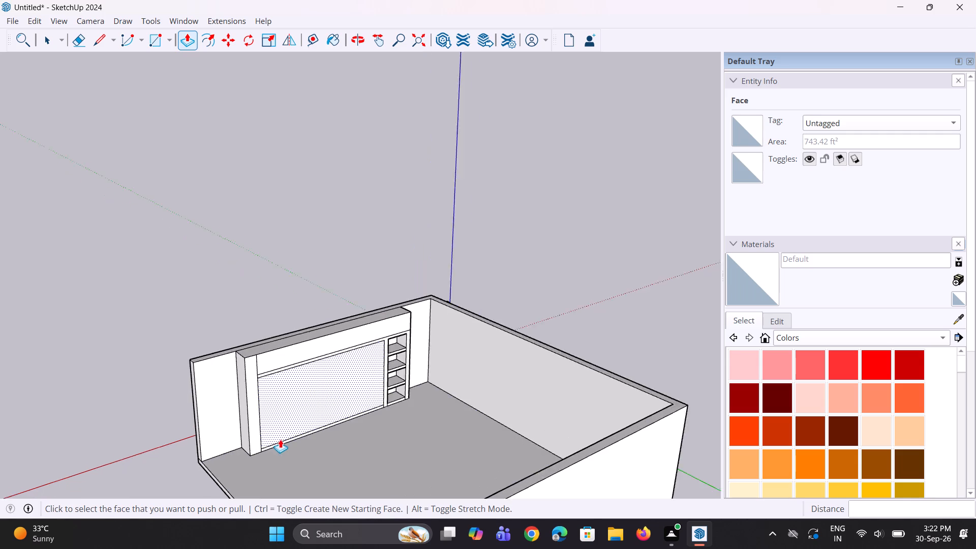
scroll(280, 439, "up", 7)
middle_click_drag(279, 444, 267, 438)
scroll(259, 431, "up", 3)
middle_click_drag(259, 429, 254, 426)
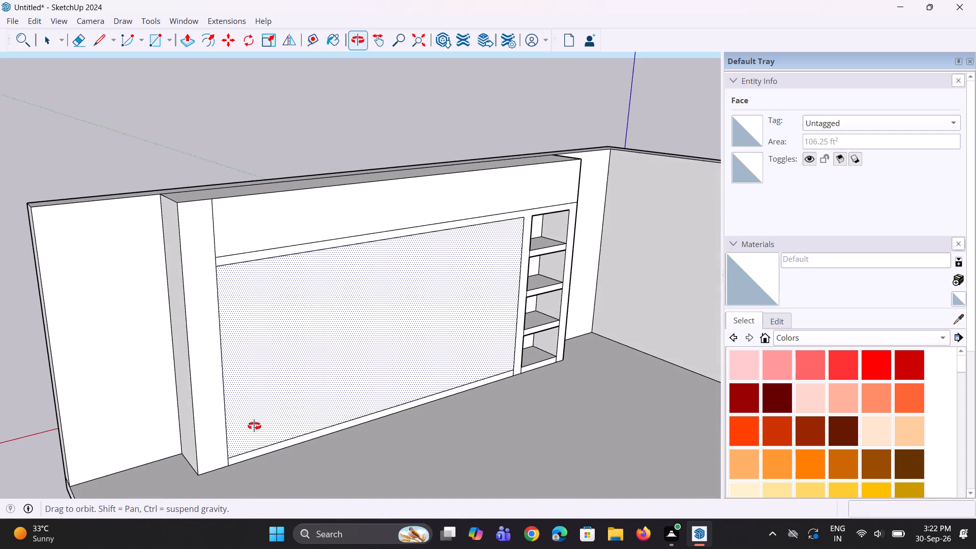
Copy the bottom edge of the wide central face straight up about 3' 11 7/8" to divide the face horizontally.
middle_click_drag(254, 426, 252, 425)
key("space")
key("space")
left_click(265, 442)
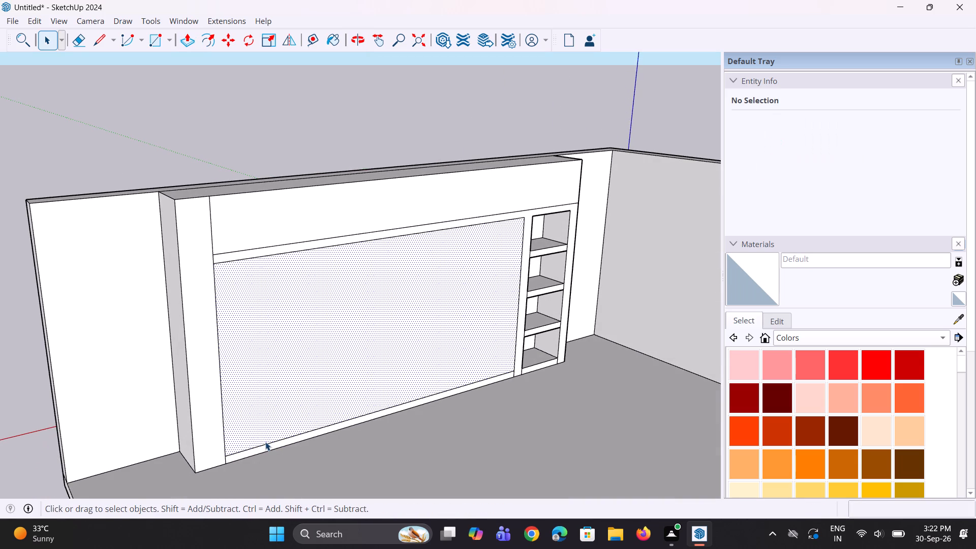
left_click(270, 447)
left_click(278, 440)
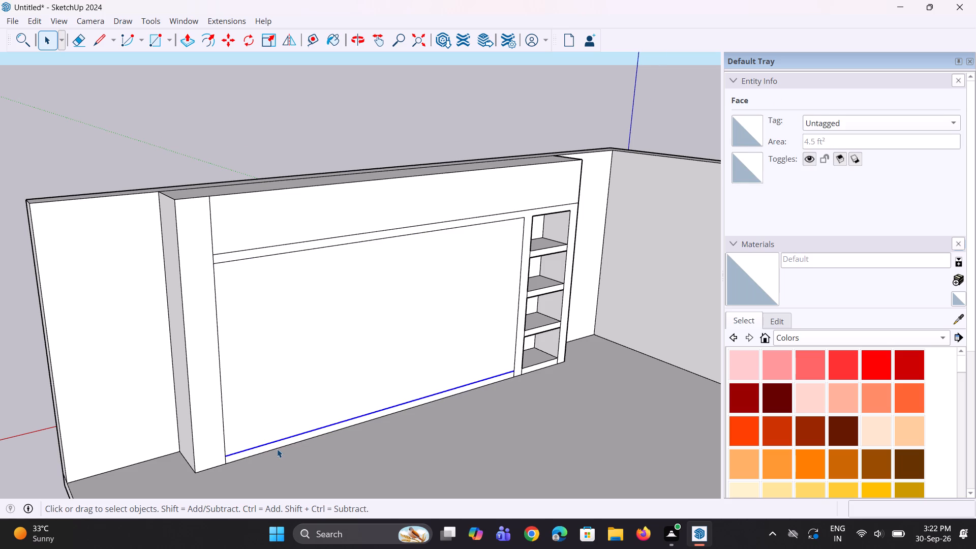
scroll(277, 449, "up", 2)
key("m")
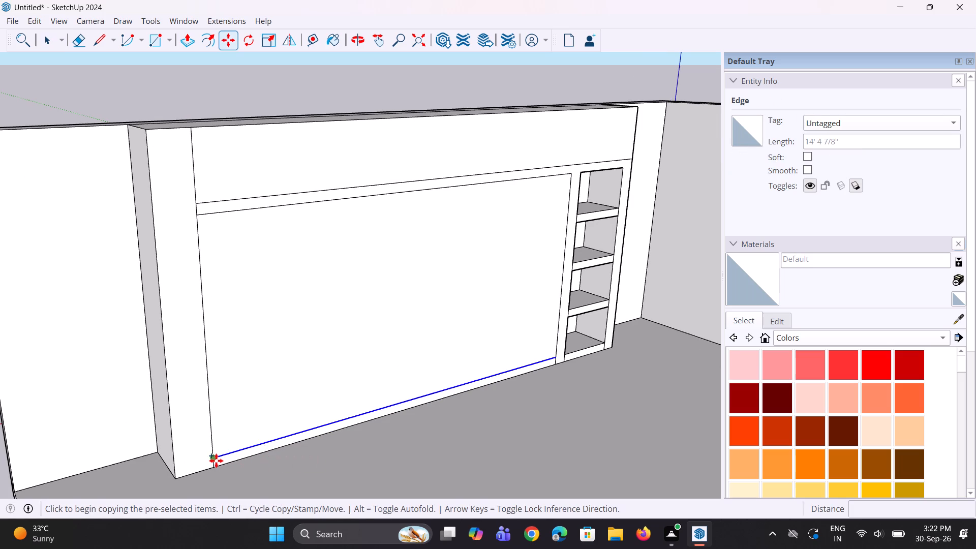
left_click(216, 461)
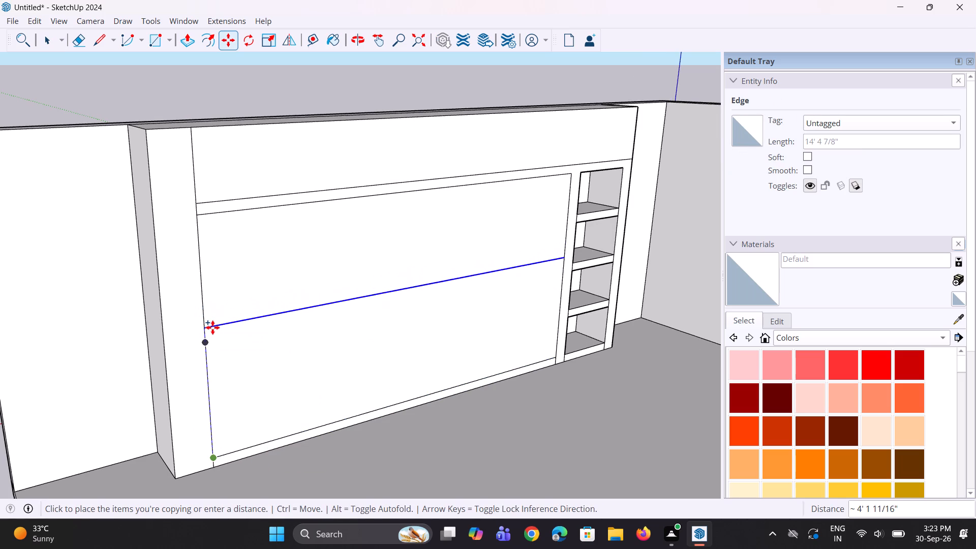
left_click(212, 332)
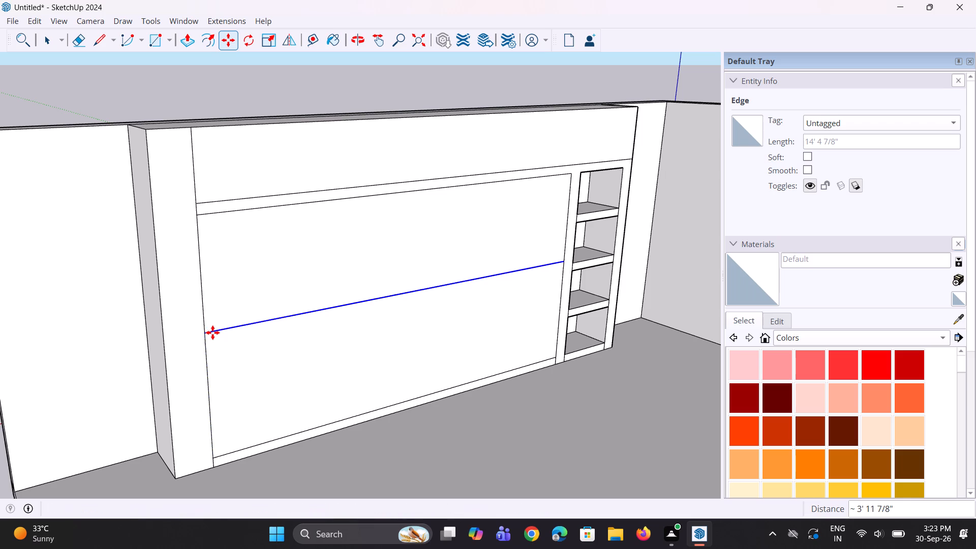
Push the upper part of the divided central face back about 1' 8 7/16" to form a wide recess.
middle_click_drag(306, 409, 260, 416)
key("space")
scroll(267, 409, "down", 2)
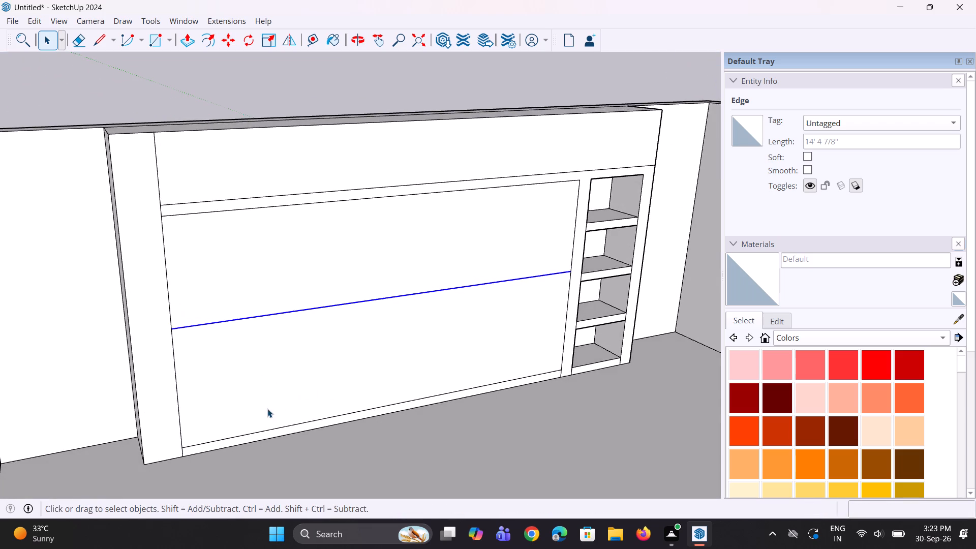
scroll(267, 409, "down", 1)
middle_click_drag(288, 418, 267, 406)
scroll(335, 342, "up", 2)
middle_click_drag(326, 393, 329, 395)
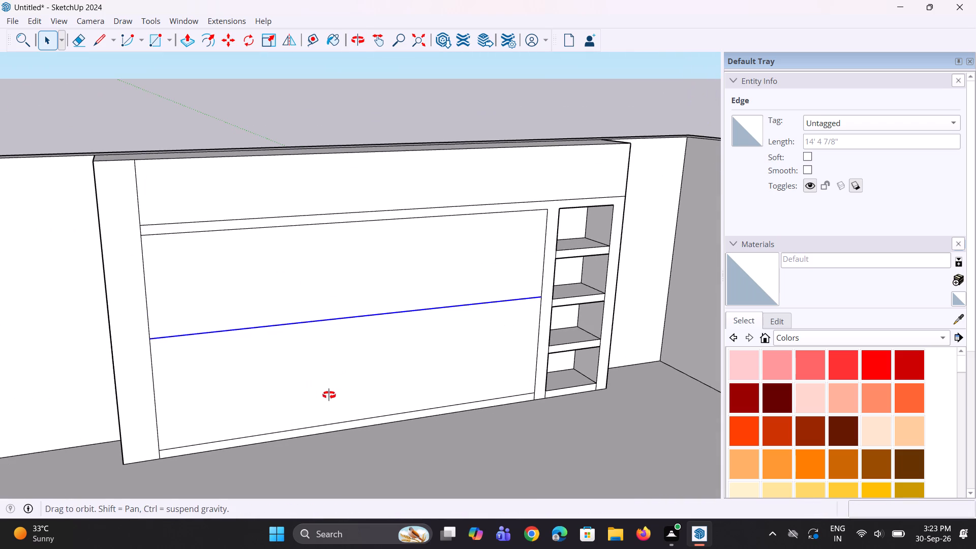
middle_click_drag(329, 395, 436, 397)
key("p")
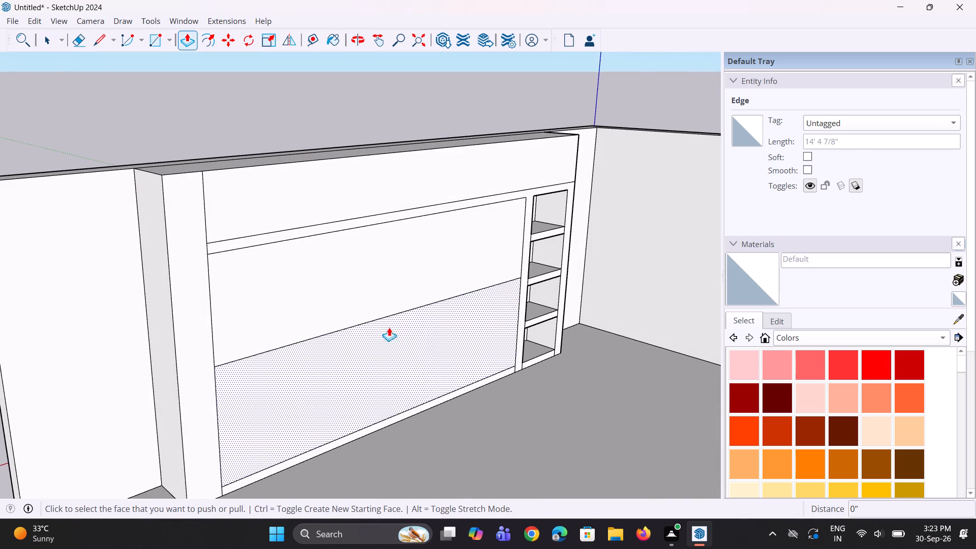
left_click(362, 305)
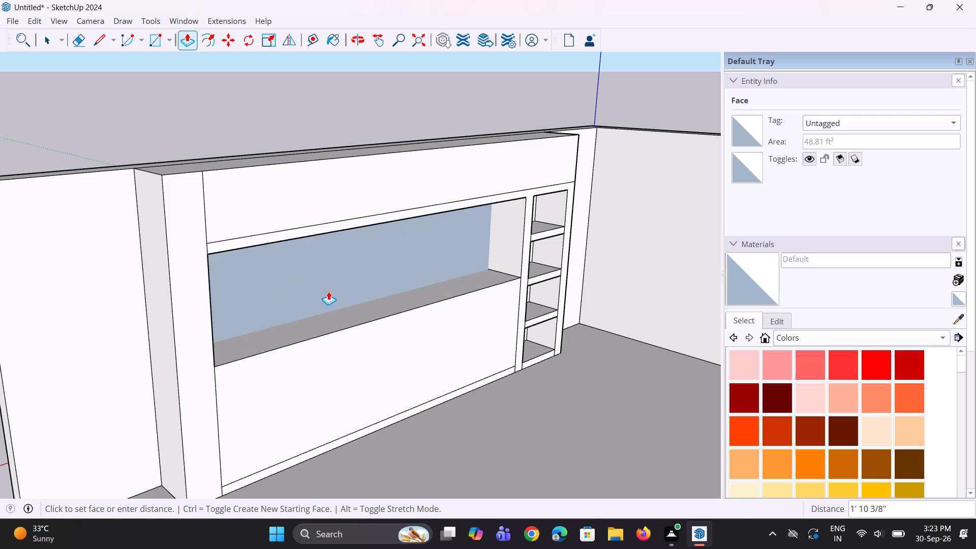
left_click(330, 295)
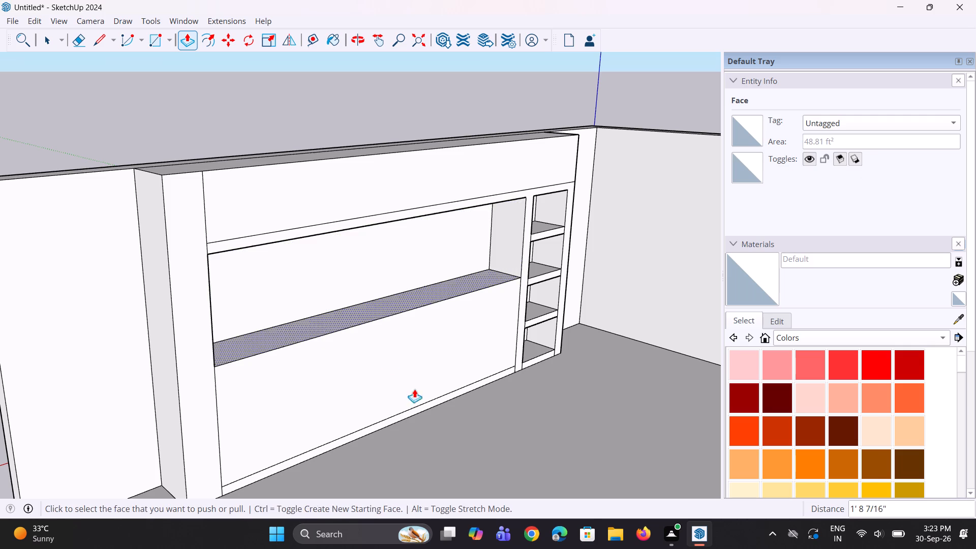
Examine the wide recess and its ledge beside the shelf column from several angles.
middle_click_drag(416, 414, 316, 437)
scroll(282, 383, "up", 1)
middle_click_drag(282, 382, 226, 366)
scroll(281, 381, "down", 1)
key("space")
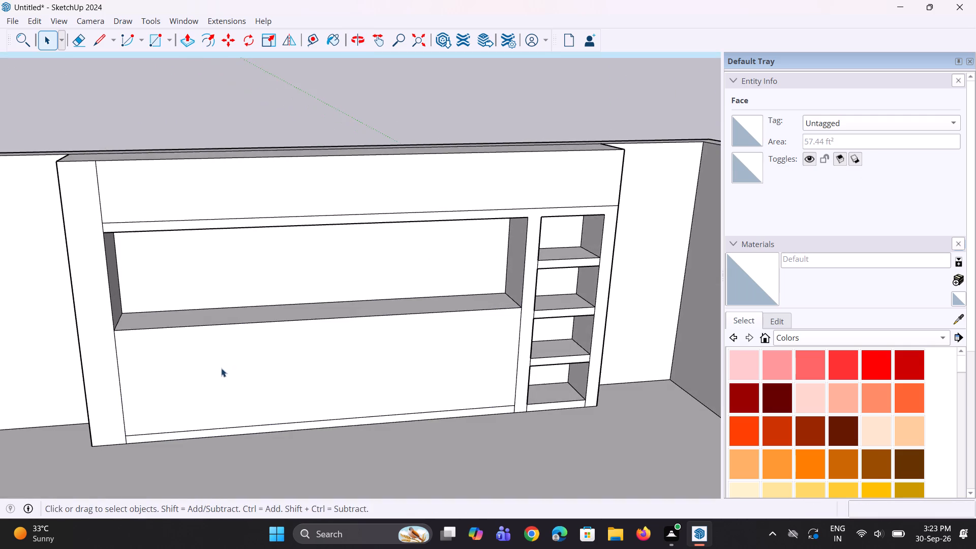
key("space")
middle_click_drag(218, 370, 193, 348)
scroll(168, 324, "up", 1)
middle_click_drag(171, 322, 175, 304)
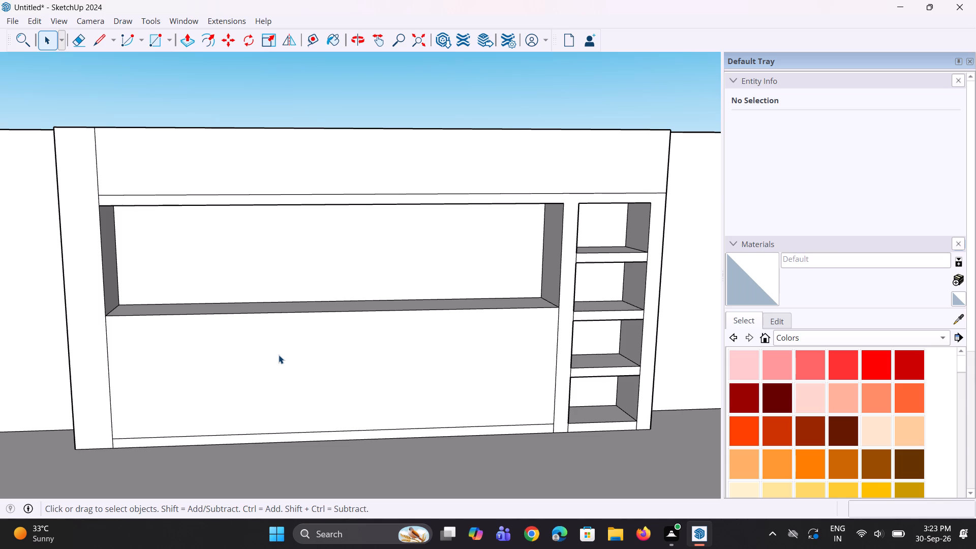
scroll(282, 372, "down", 3)
middle_click_drag(282, 404, 347, 414)
scroll(332, 372, "up", 1)
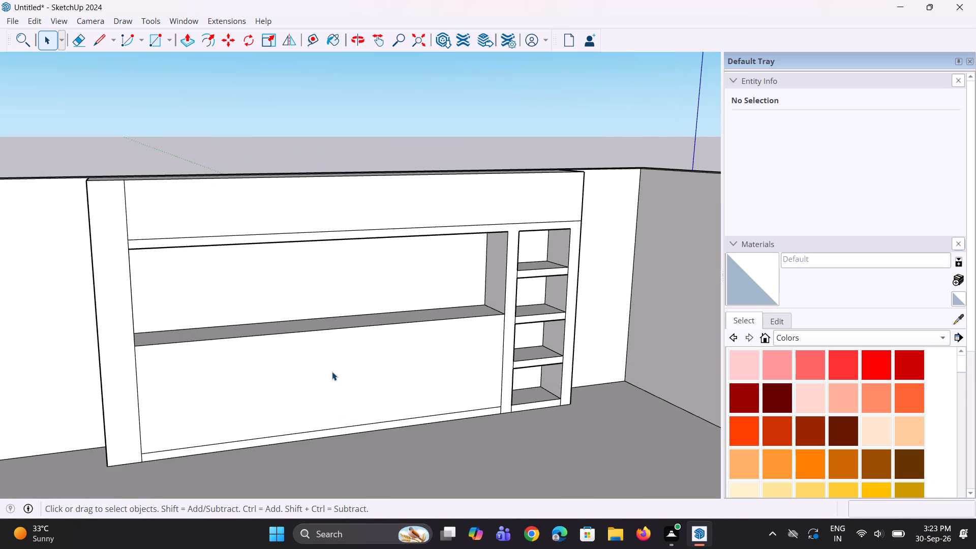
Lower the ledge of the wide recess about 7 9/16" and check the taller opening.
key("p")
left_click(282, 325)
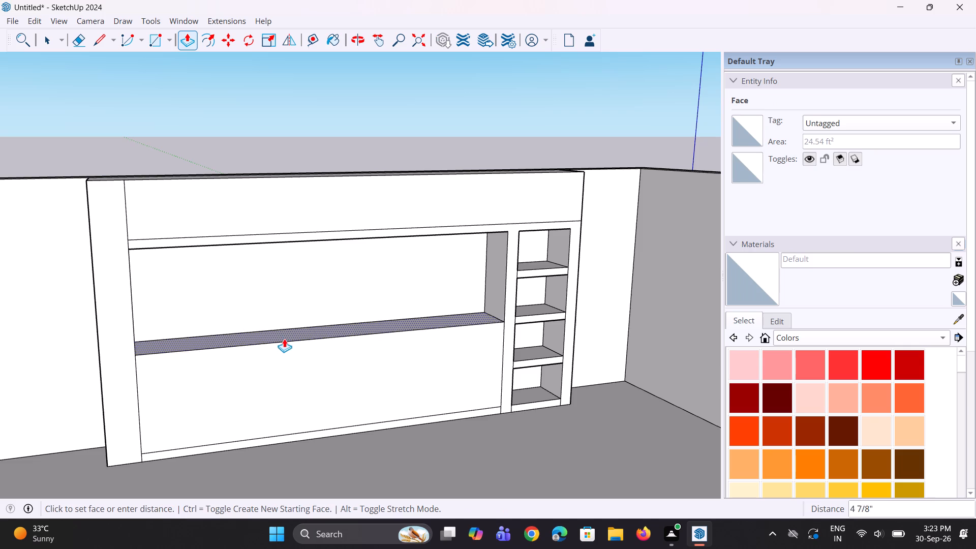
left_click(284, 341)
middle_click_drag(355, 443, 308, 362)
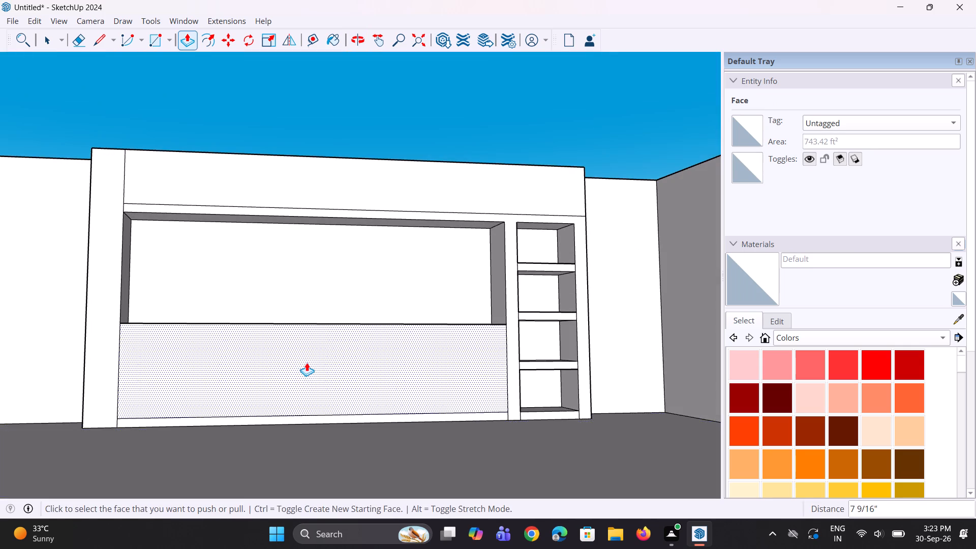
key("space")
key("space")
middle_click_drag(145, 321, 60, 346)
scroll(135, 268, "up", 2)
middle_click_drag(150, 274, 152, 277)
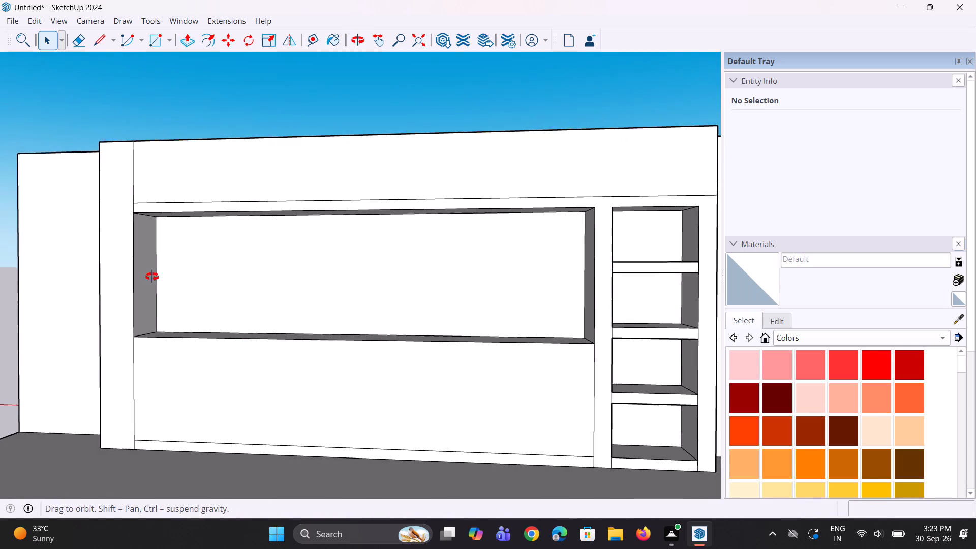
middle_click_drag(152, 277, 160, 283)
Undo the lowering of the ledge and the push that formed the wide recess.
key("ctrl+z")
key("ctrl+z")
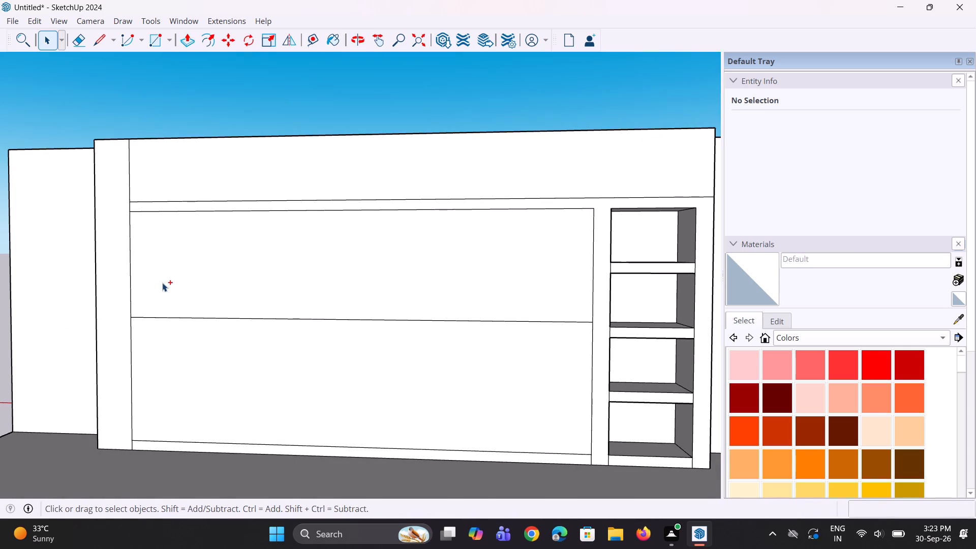
Copy the horizontal dividing edge on the central face upward about 1' 6" to form a middle strip.
middle_click_drag(167, 283, 175, 284, "ctrl")
key("space")
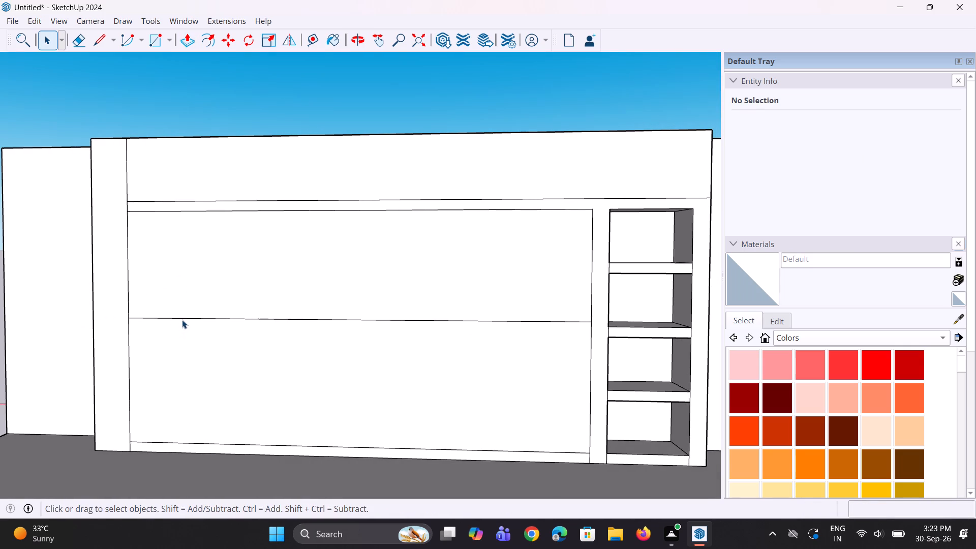
left_click(182, 320)
key("m")
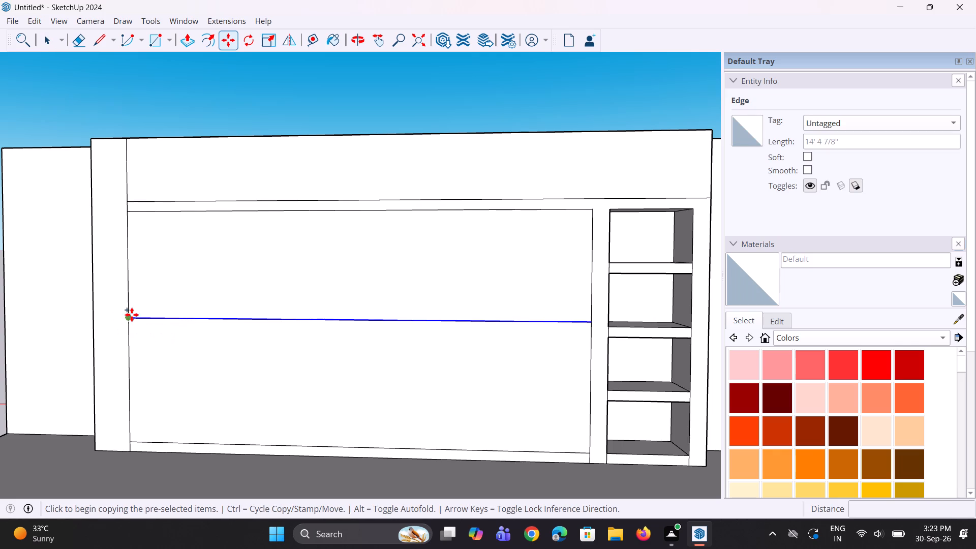
left_click(129, 323)
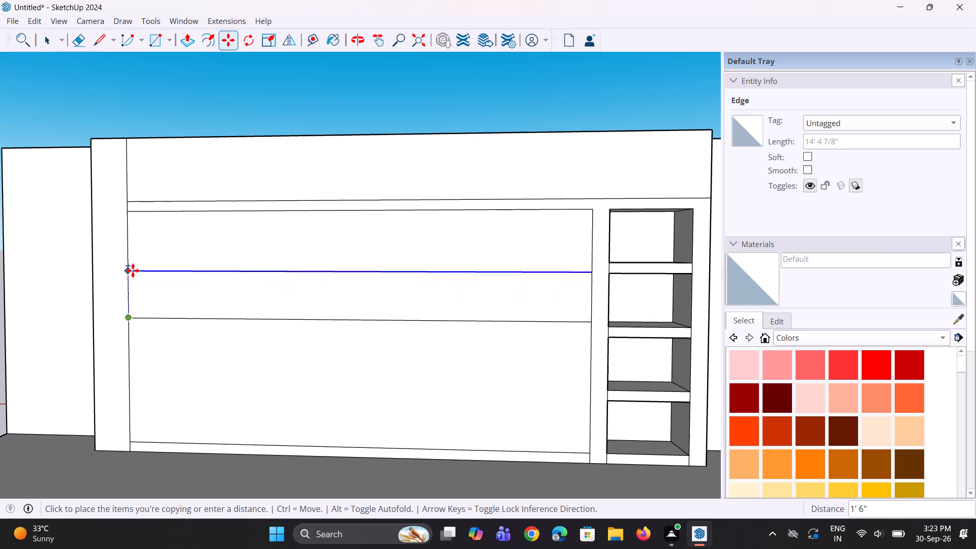
left_click(133, 270)
middle_click_drag(133, 331, 193, 368)
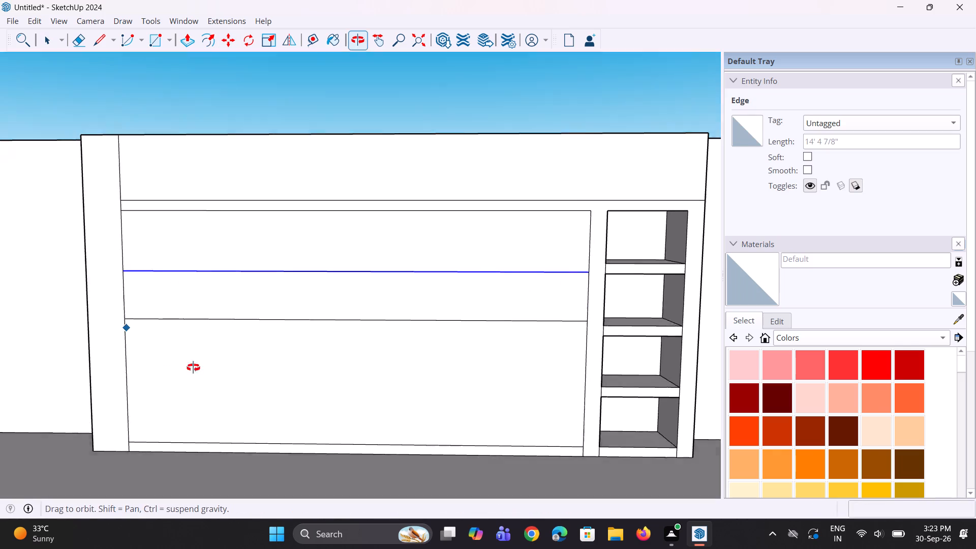
middle_click_drag(193, 368, 207, 370)
Push the middle strip of the central face back 1' 4 1/2" to form a long recessed shelf.
key("space")
key("space")
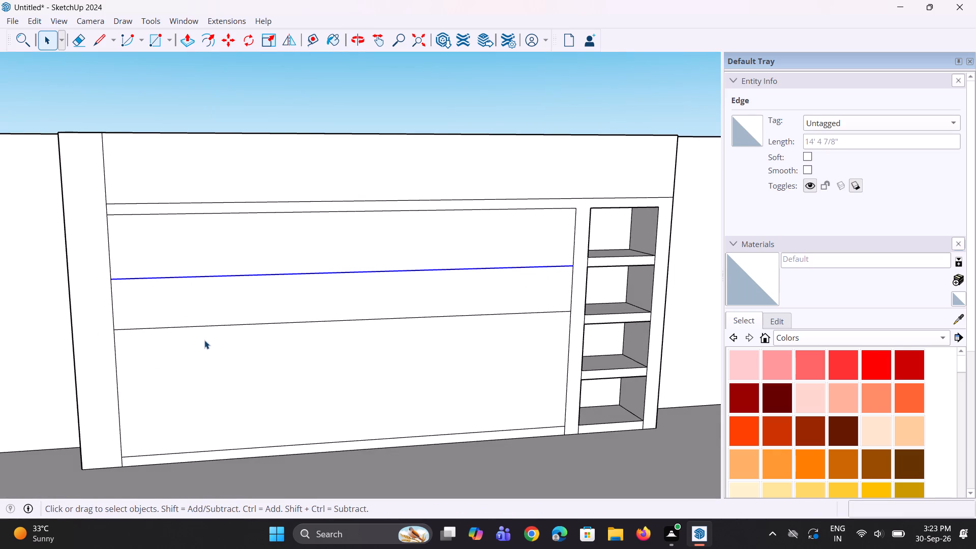
key("p")
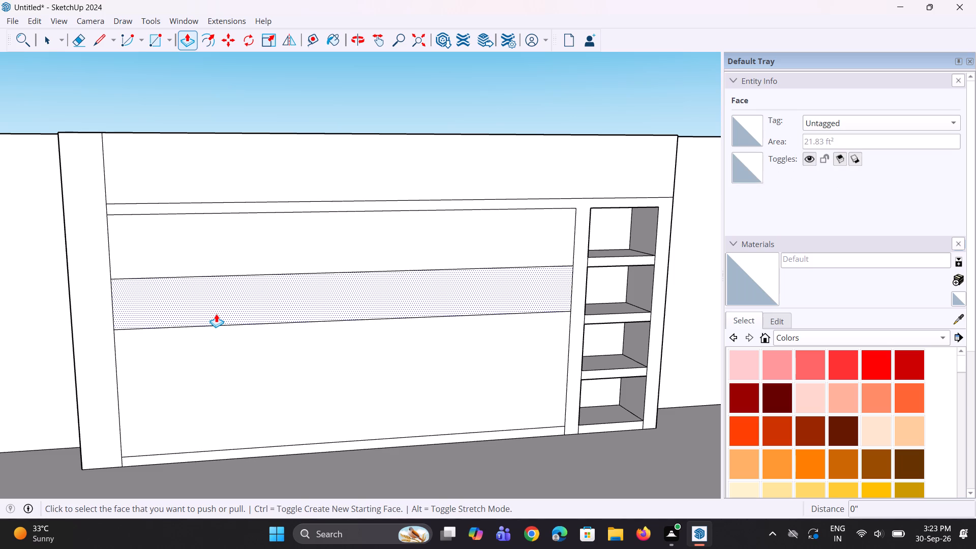
left_click(216, 314)
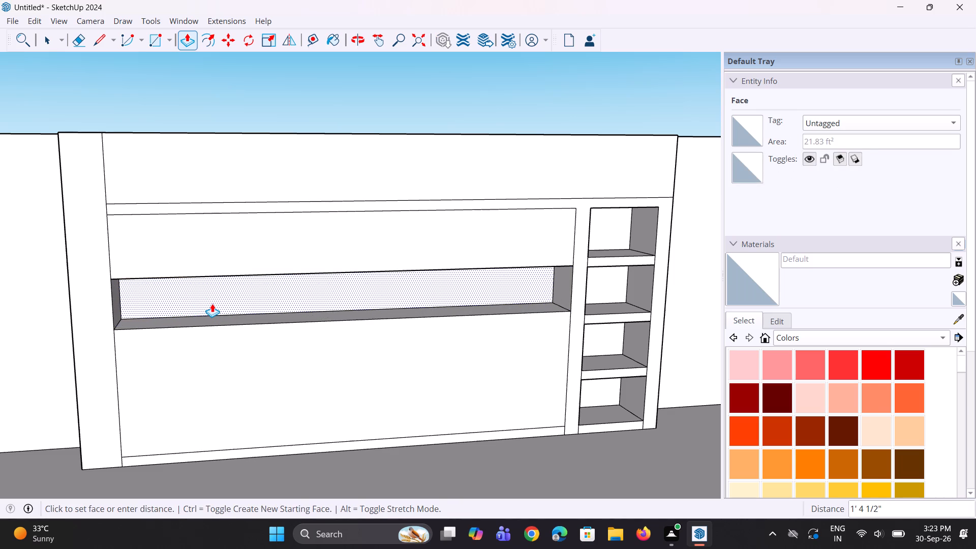
left_click(212, 303)
Lower the floor of the long recess with Push/Pull to make the opening taller.
left_click_drag(223, 325, 253, 384)
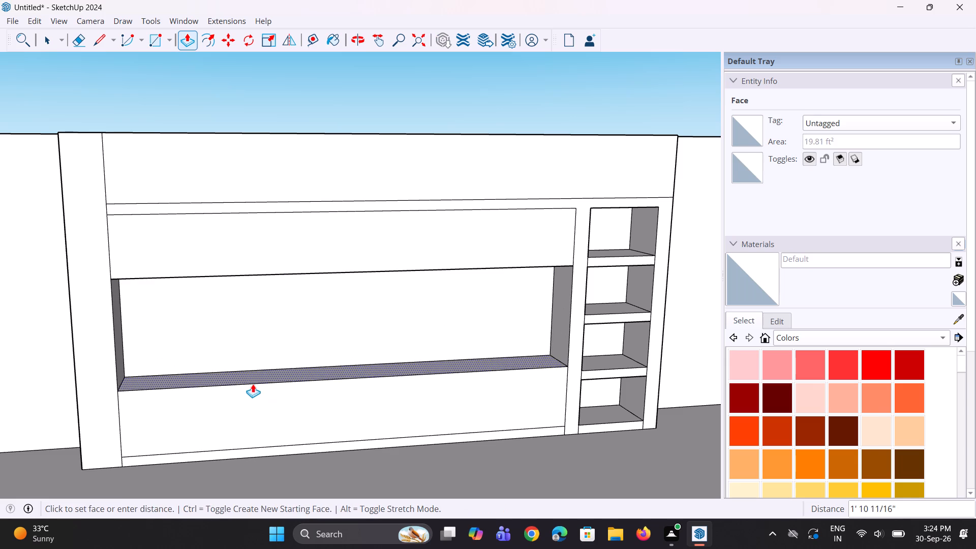
left_click_drag(253, 384, 247, 347)
key("space")
key("space")
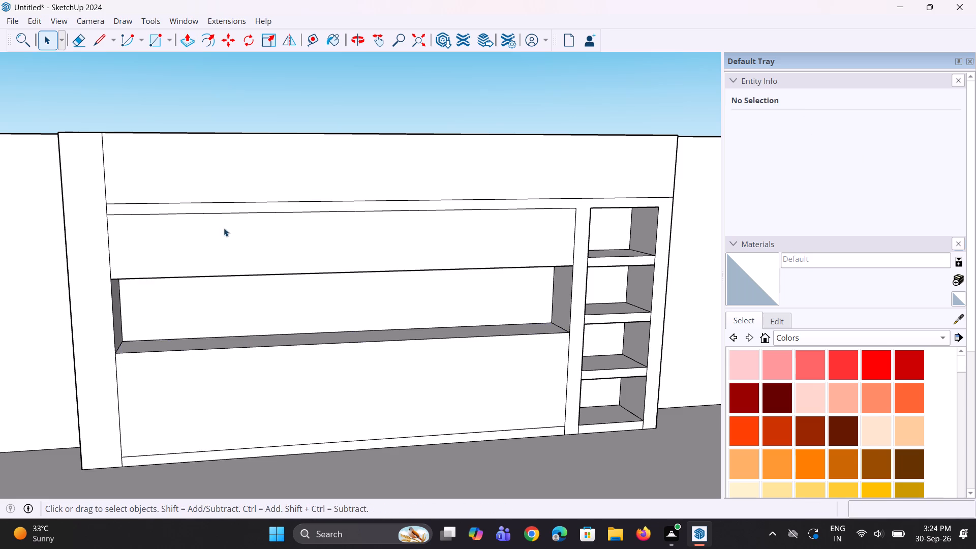
Copy the top front edge of the long recess upward about 3 5/16" to mark a shelf thickness.
left_click(220, 274)
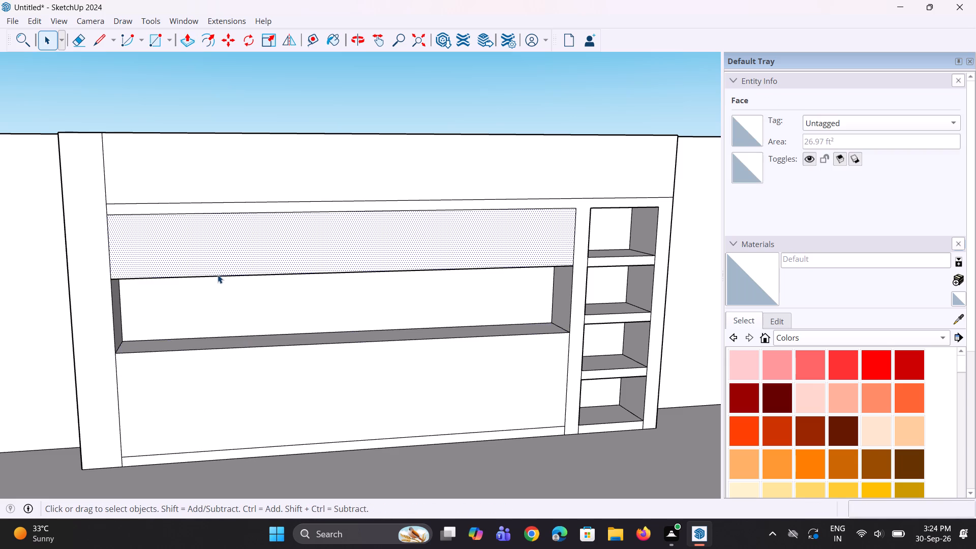
left_click(202, 278)
key("m")
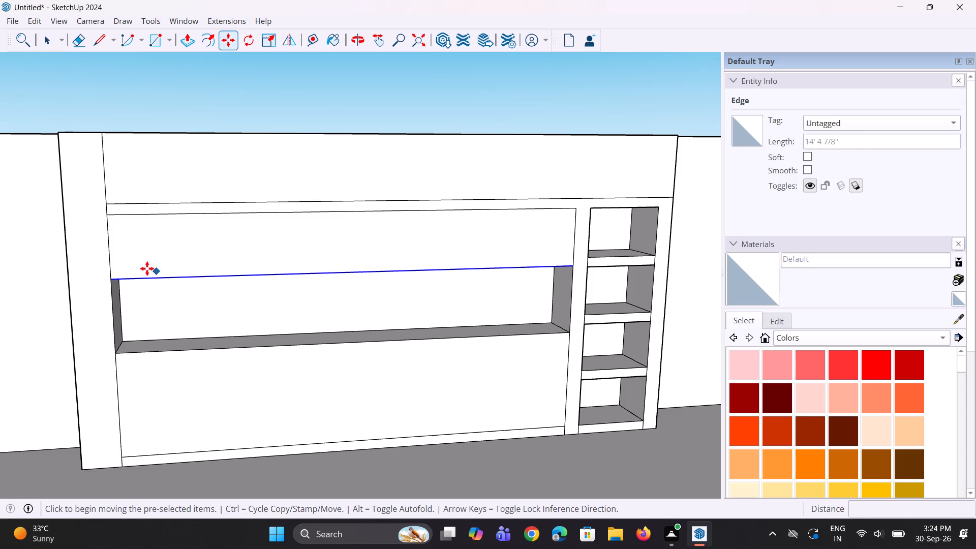
left_click(111, 280)
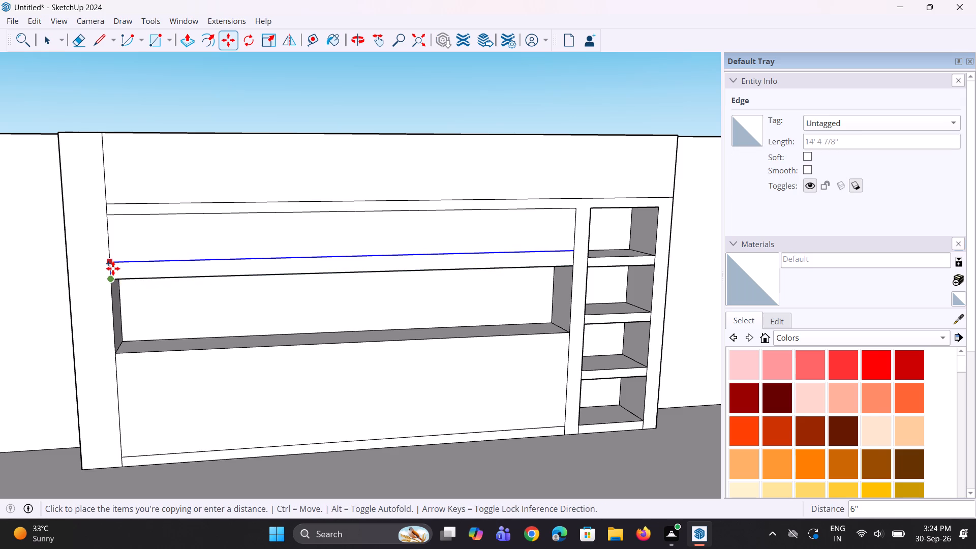
scroll(115, 271, "up", 2)
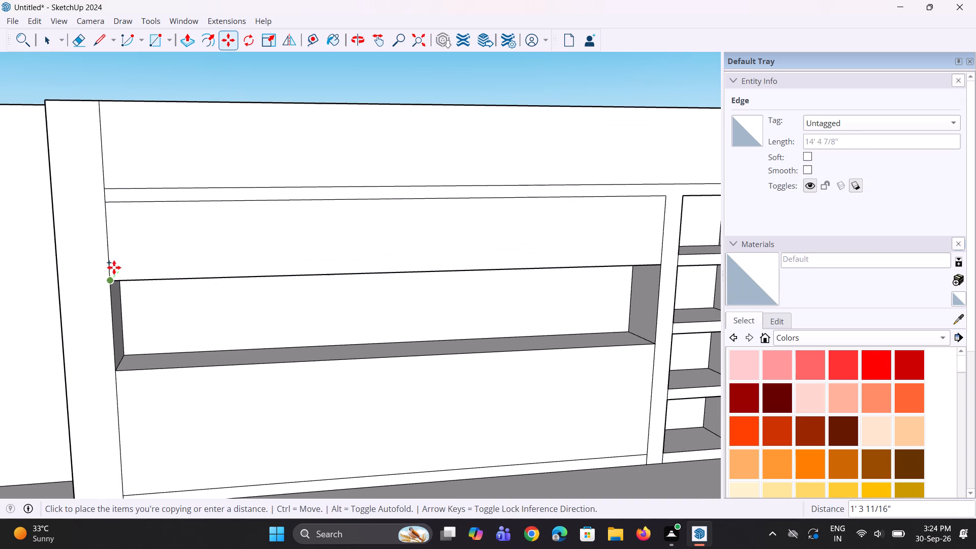
left_click(110, 270)
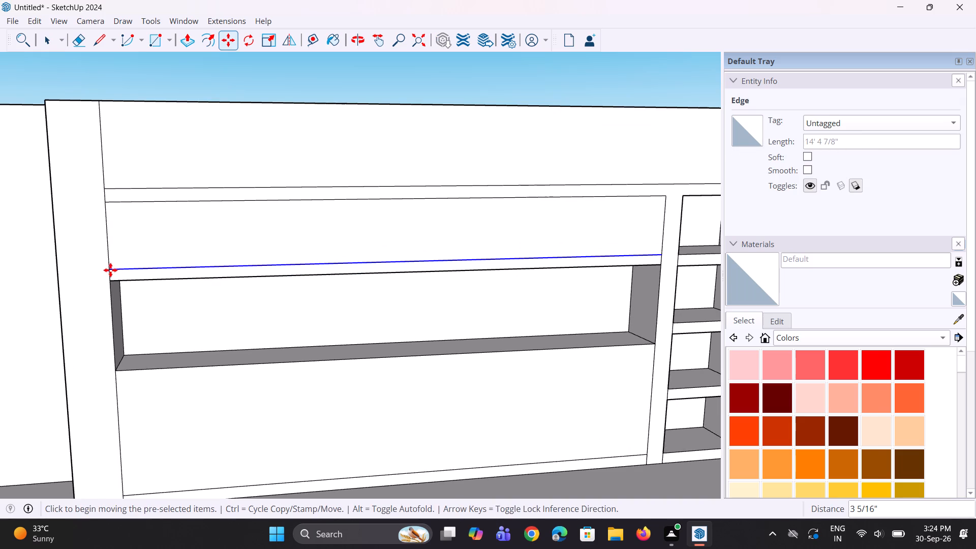
Push the face above the shelf-thickness strip back 1' 4 1/2", matching the recess below, and review both long shelves.
middle_click_drag(196, 308, 218, 310)
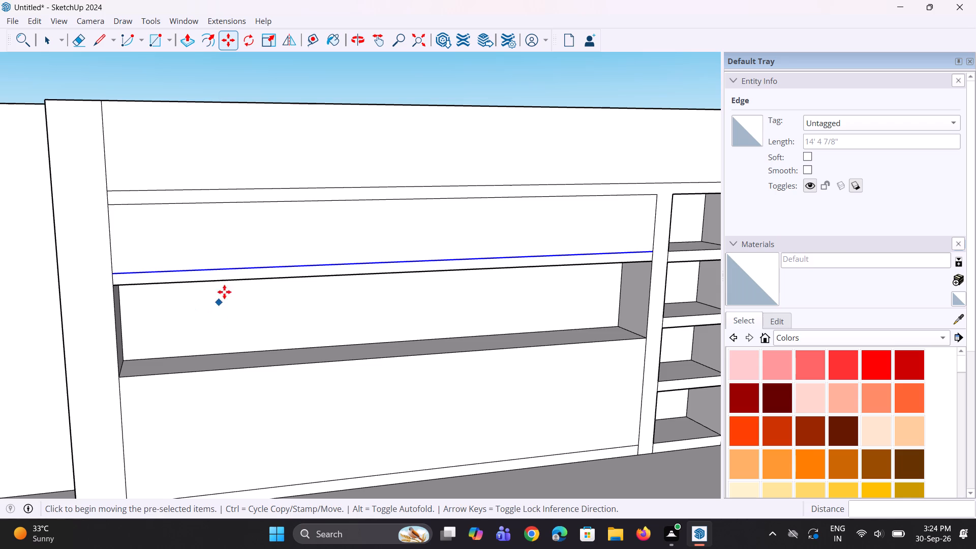
key("p")
left_click(232, 249)
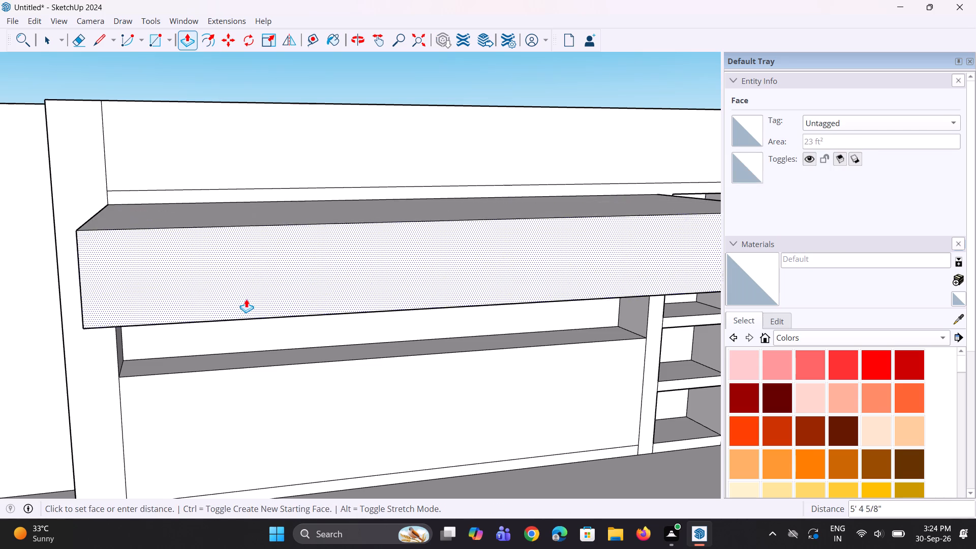
key("Escape")
middle_click_drag(181, 296, 365, 292)
left_click(331, 245)
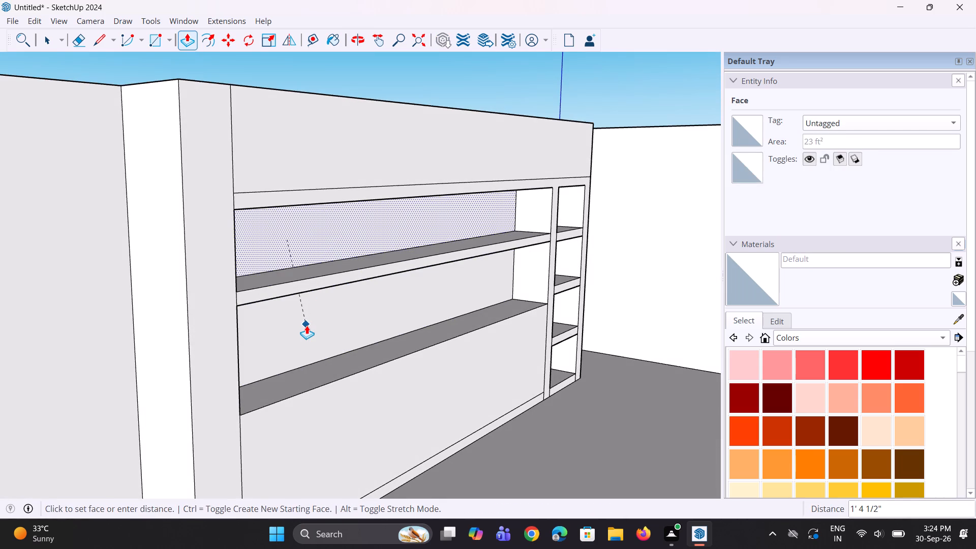
left_click(307, 325)
middle_click_drag(328, 356, 302, 437)
scroll(271, 370, "down", 3)
middle_click_drag(271, 370, 241, 344)
scroll(241, 344, "down", 3)
middle_click_drag(258, 349, 130, 340)
scroll(246, 381, "up", 2)
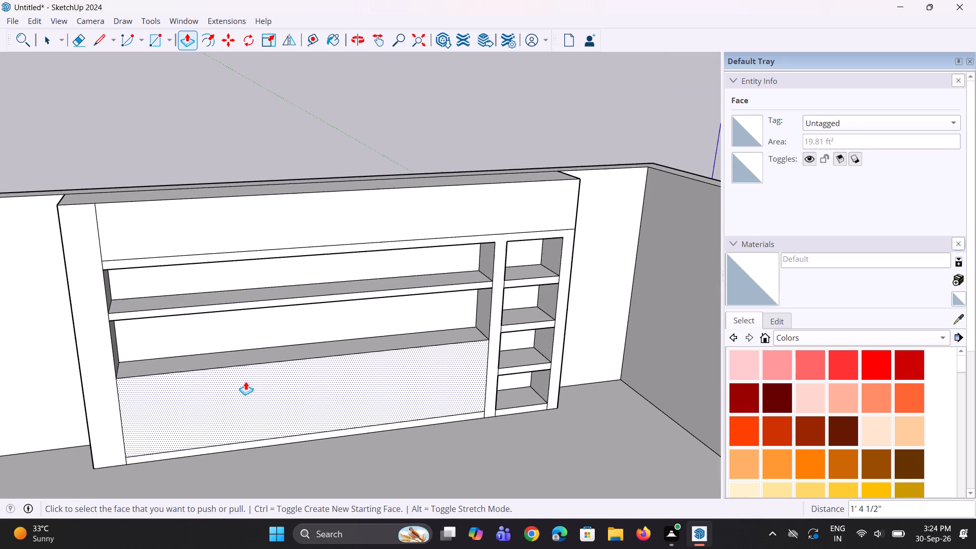
Inspect the recessed shelves and overall proportions of the side-wall panel from several angles.
middle_click_drag(246, 380, 216, 391)
scroll(115, 304, "up", 4)
scroll(142, 311, "down", 3)
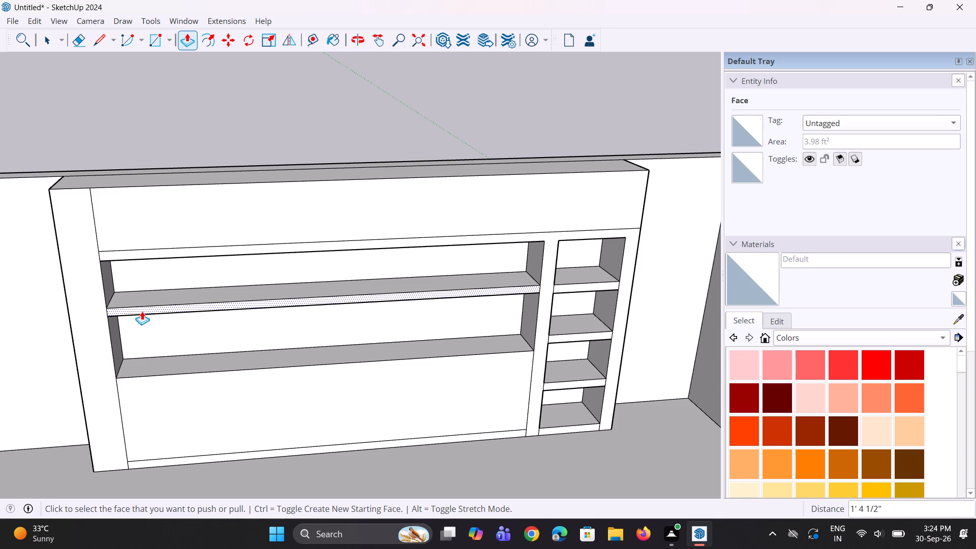
middle_click_drag(269, 516, 262, 506)
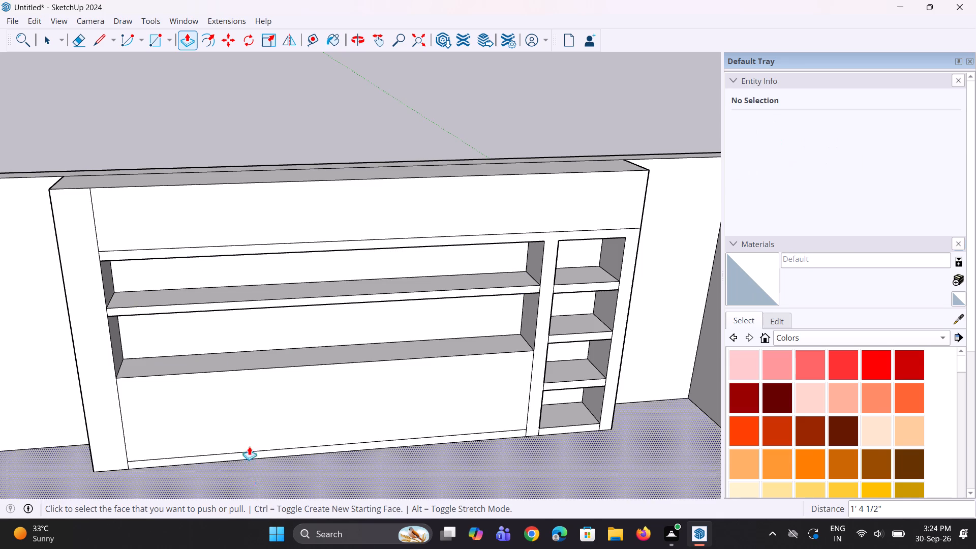
scroll(234, 408, "down", 2)
middle_click_drag(234, 408, 217, 428)
scroll(184, 368, "up", 4)
middle_click_drag(184, 363, 182, 362)
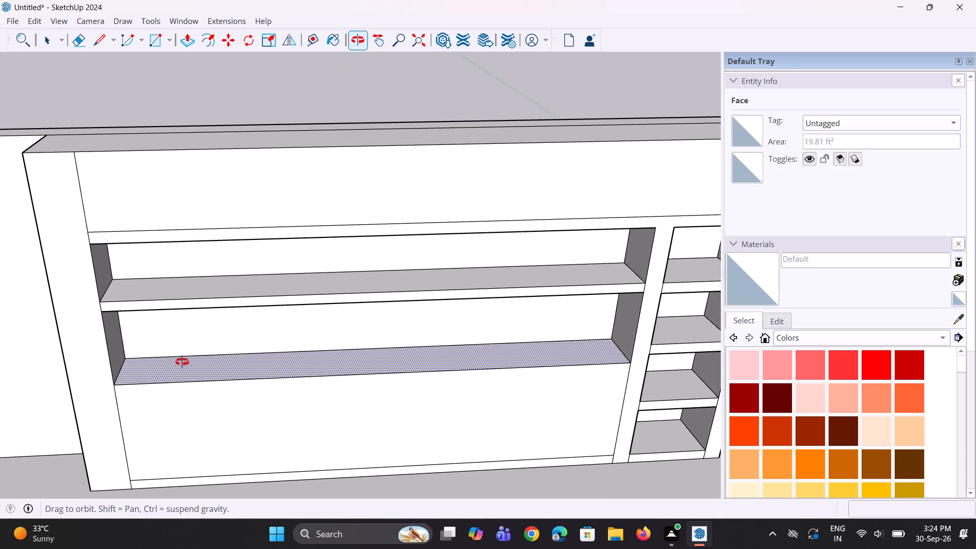
middle_click_drag(182, 362, 176, 359)
scroll(176, 359, "down", 3)
middle_click_drag(228, 354, 213, 317)
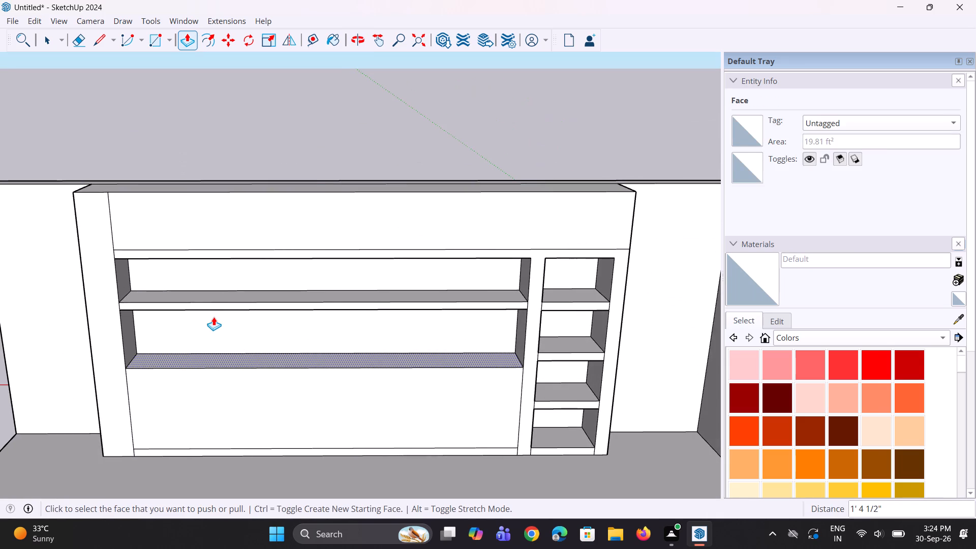
scroll(213, 317, "down", 7)
middle_click_drag(228, 326, 309, 352)
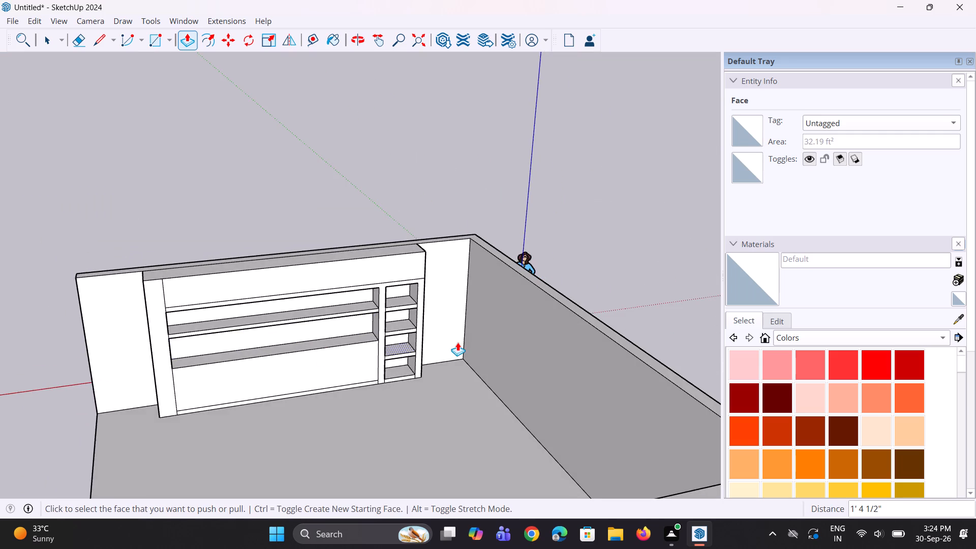
Pull the panel's end face farthest from the narrow shelves outward about 2 3/4" with Push/Pull.
scroll(459, 342, "up", 2)
middle_click_drag(453, 344, 443, 346)
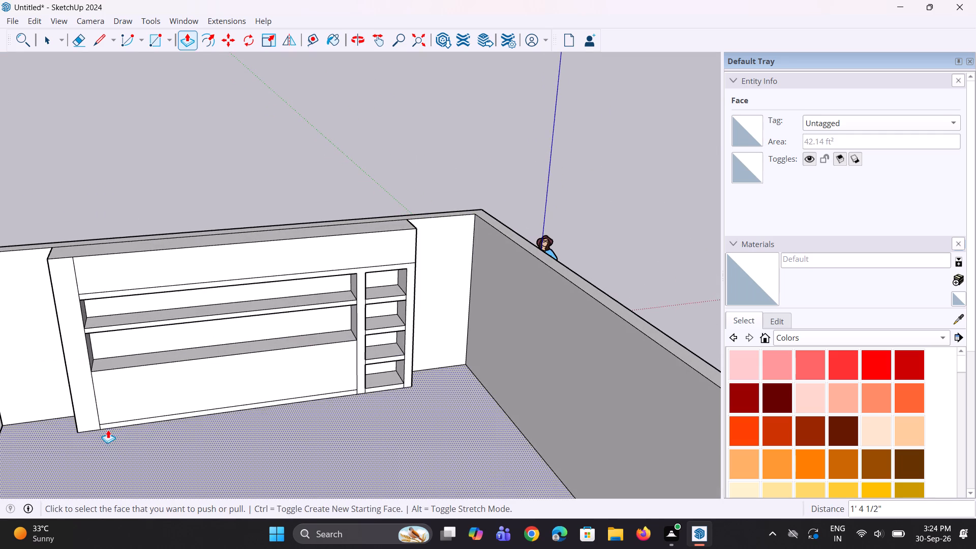
middle_click_drag(108, 429, 182, 396)
middle_click_drag(89, 422, 172, 399)
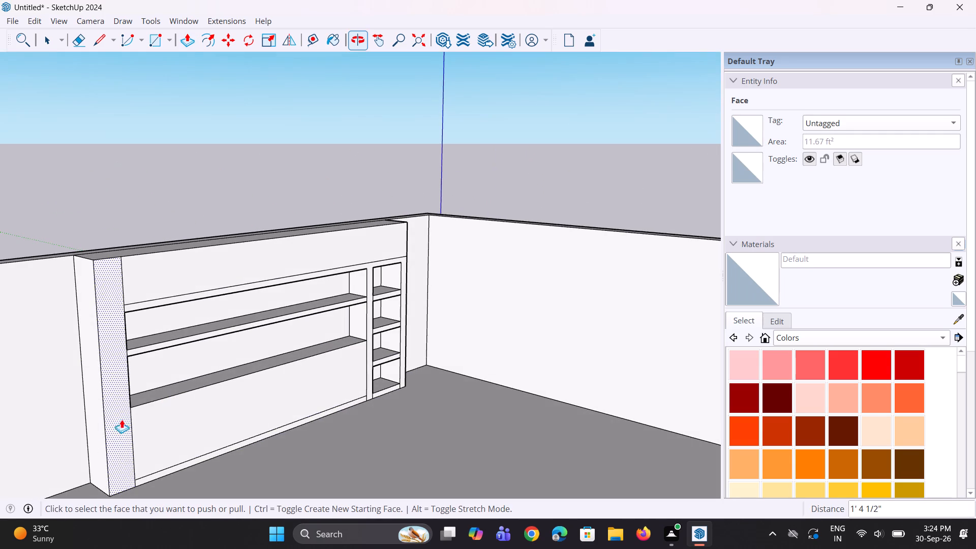
left_click(100, 409)
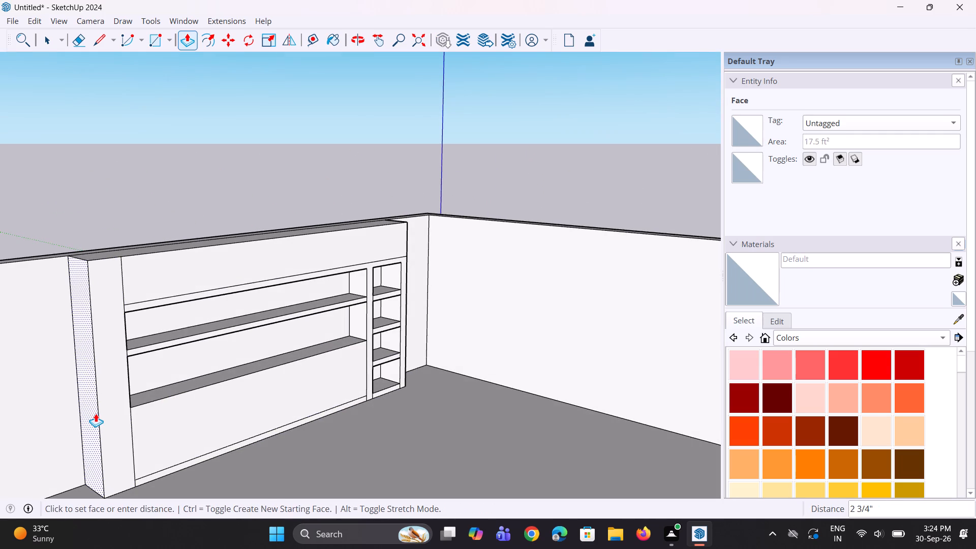
left_click(95, 413)
Pull the panel's end face beside the narrow shelves outward about 7 3/16" toward the room corner.
scroll(97, 413, "down", 9)
middle_click_drag(300, 383, 133, 433)
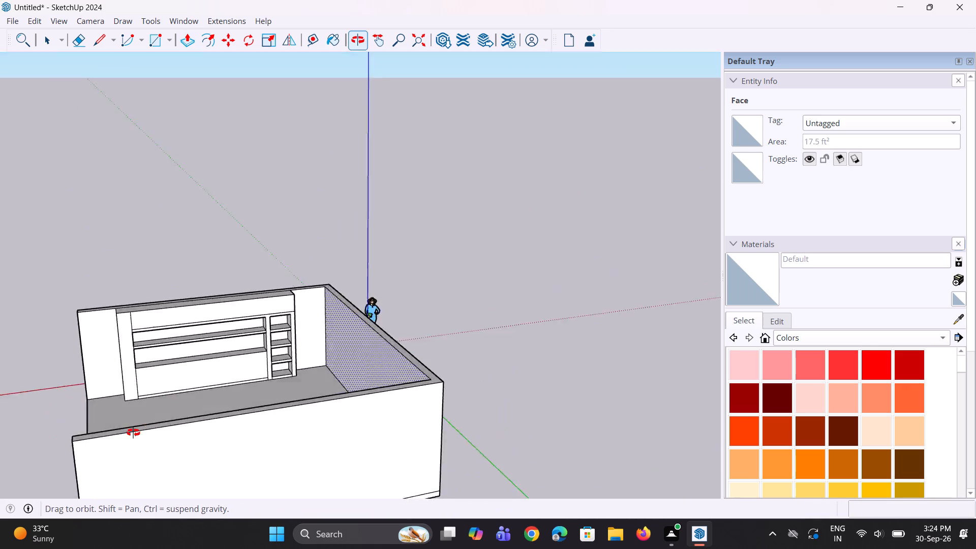
middle_click_drag(133, 433, 84, 452)
scroll(385, 345, "up", 2)
scroll(338, 317, "up", 8)
middle_click_drag(301, 310, 254, 326)
scroll(285, 323, "up", 3)
left_click(285, 320)
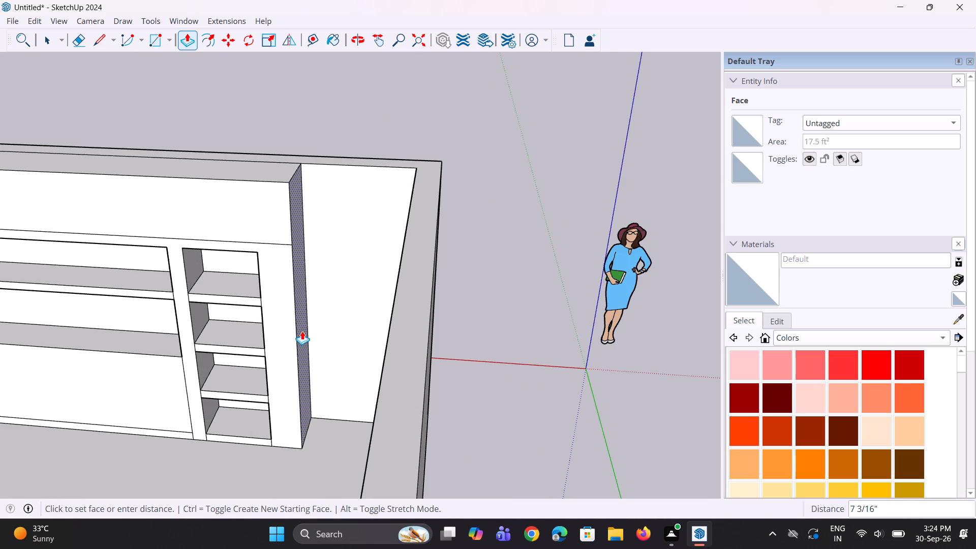
left_click(302, 331)
Examine the widened shelf panel within the whole room, both from a distance and close up.
scroll(314, 352, "down", 5)
middle_click_drag(319, 358, 378, 331)
scroll(378, 330, "down", 4)
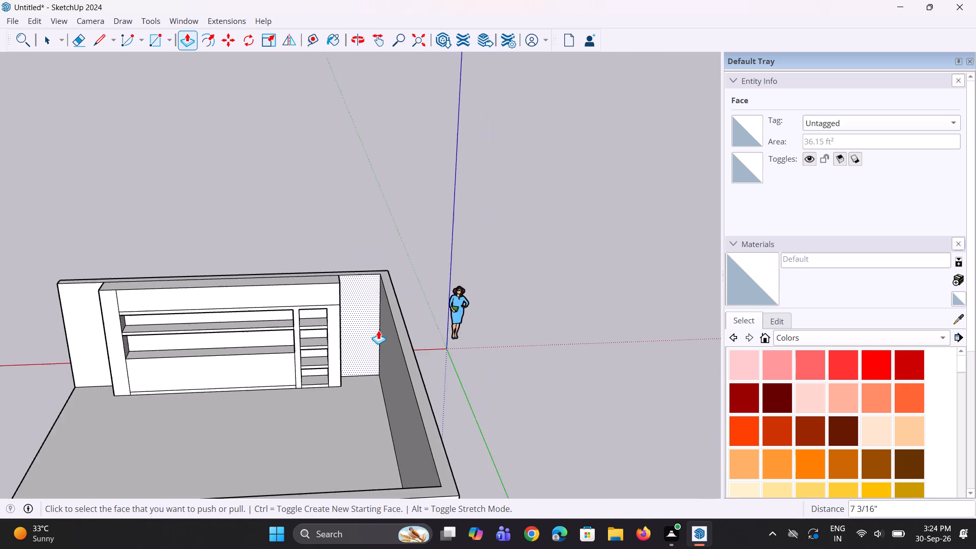
scroll(378, 330, "down", 6)
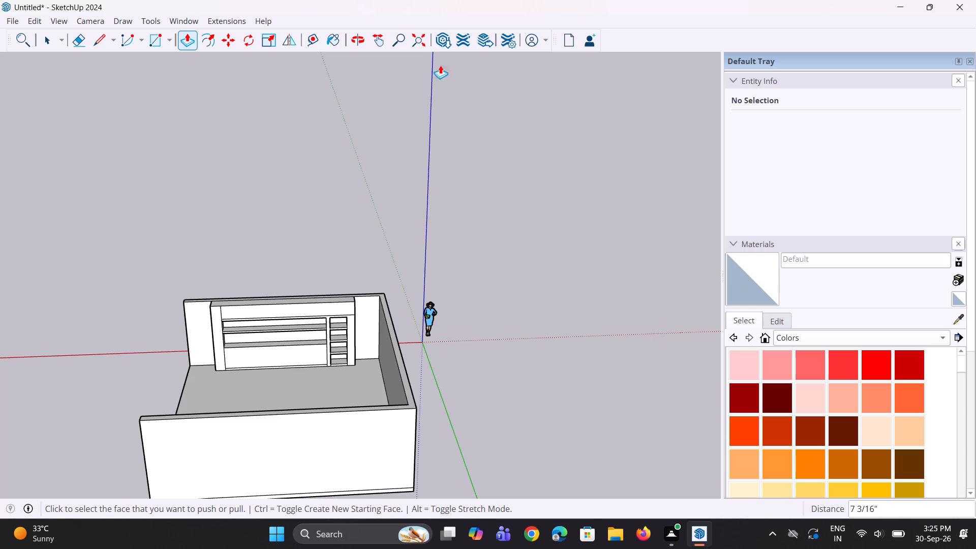
scroll(393, 206, "down", 1)
middle_click_drag(165, 448, 436, 460)
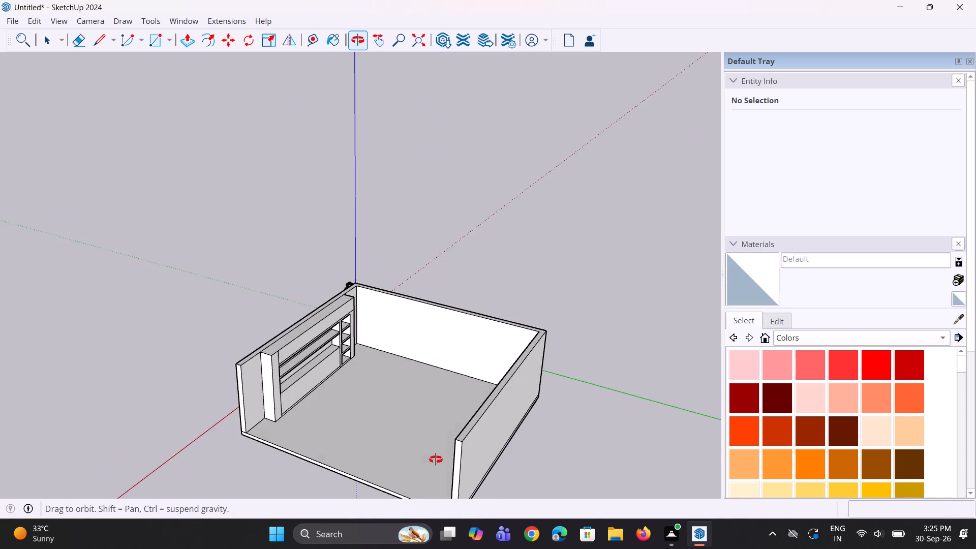
middle_click_drag(436, 460, 436, 459)
scroll(306, 399, "up", 2)
middle_click_drag(305, 396, 285, 357)
scroll(283, 357, "up", 4)
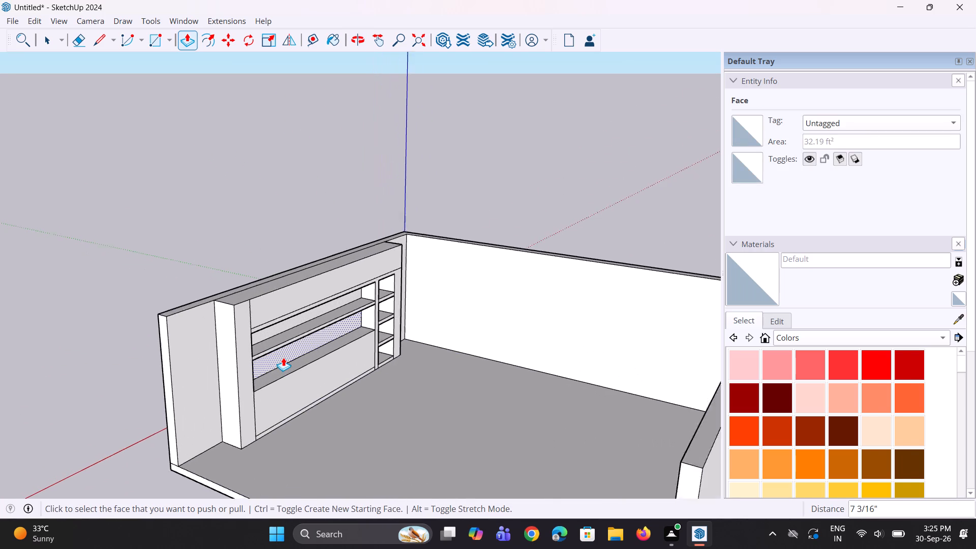
scroll(283, 357, "up", 1)
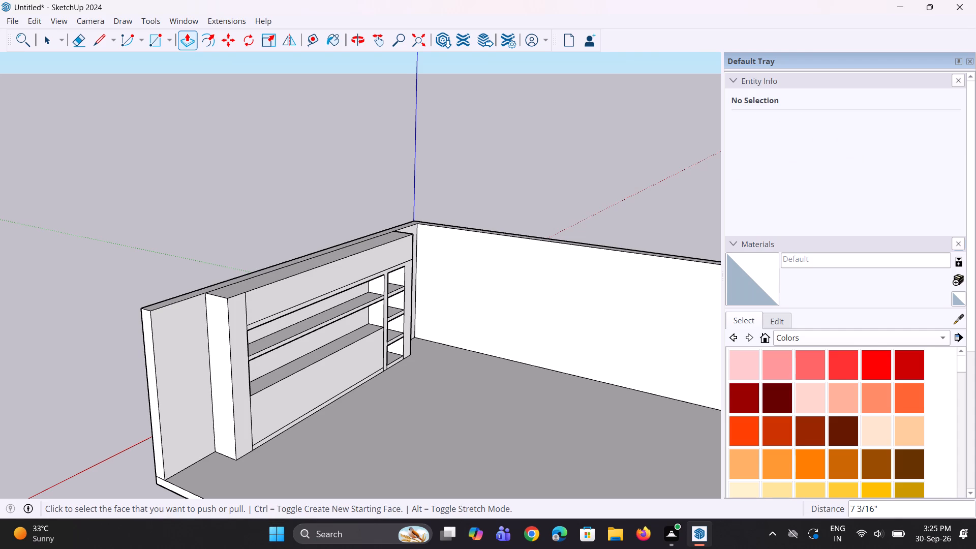
scroll(249, 386, "down", 2)
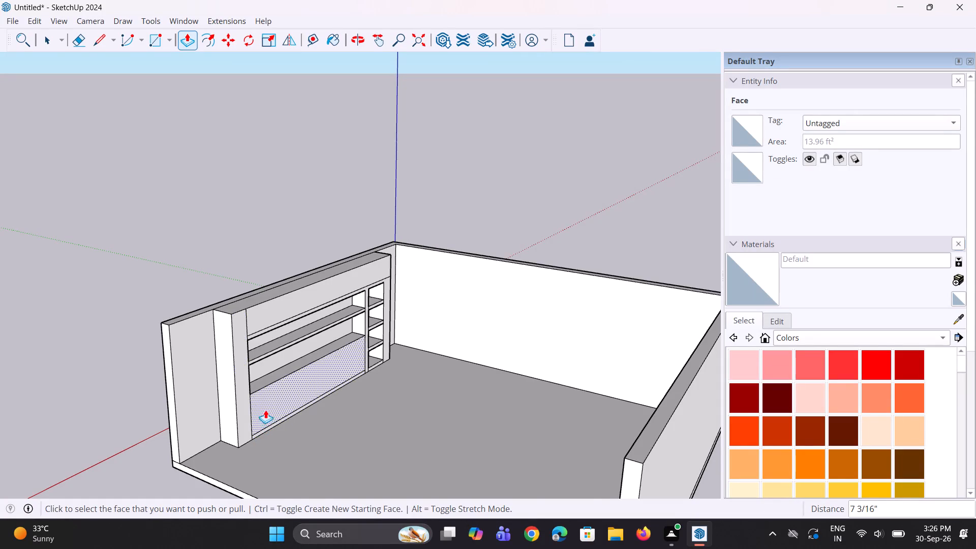
scroll(264, 399, "down", 3)
middle_click_drag(260, 400, 175, 422)
scroll(428, 310, "up", 3)
middle_click_drag(388, 331, 428, 322)
scroll(400, 326, "down", 3)
middle_click(399, 326)
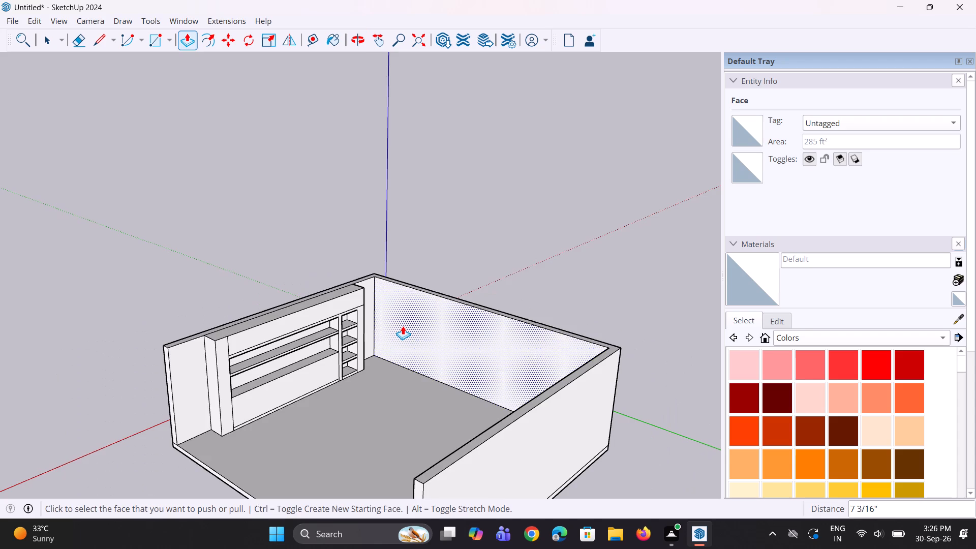
Pull the inner face of the wall opposite the shelf panel about 2' 10 1/4" into the room.
scroll(403, 326, "down", 3)
middle_click_drag(403, 326, 643, 354)
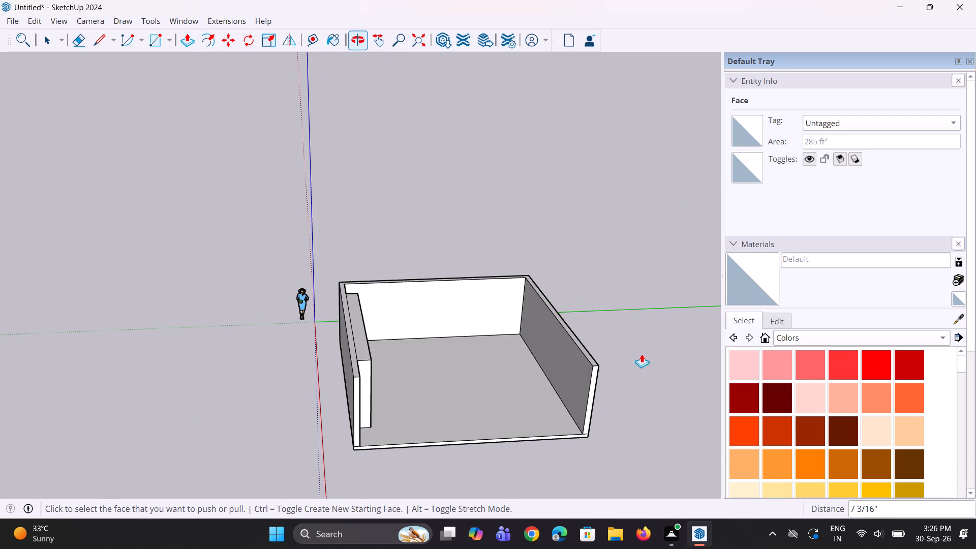
left_click(573, 374)
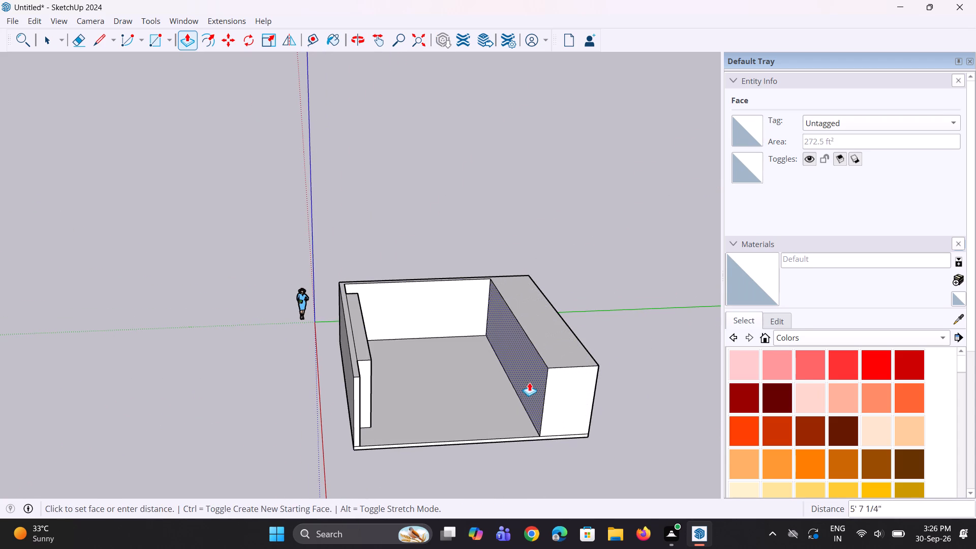
left_click(552, 379)
Push the outer face of the wall opposite the shelf panel inward about 1' 3 3/8".
scroll(476, 375, "down", 4)
middle_click_drag(432, 375, 366, 364)
scroll(378, 364, "down", 3)
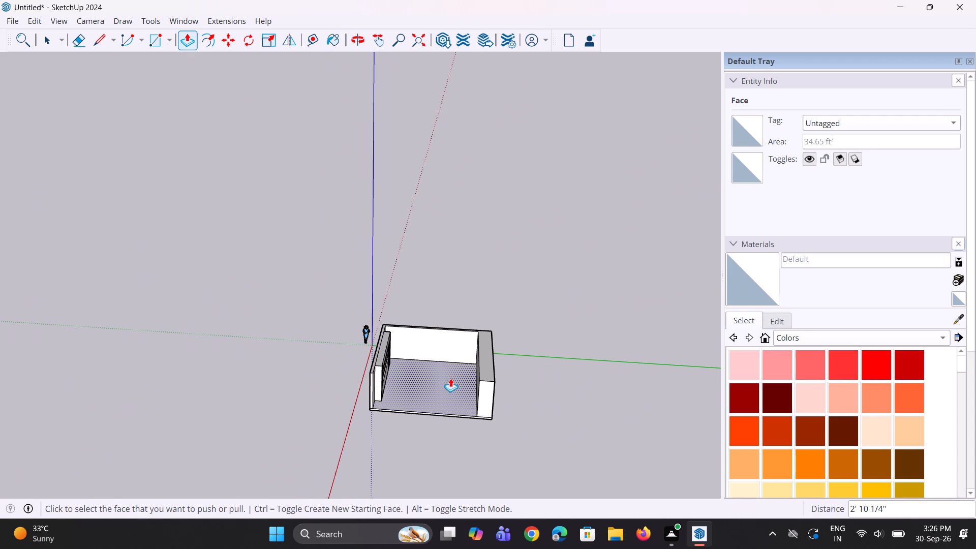
middle_click_drag(492, 376, 435, 366)
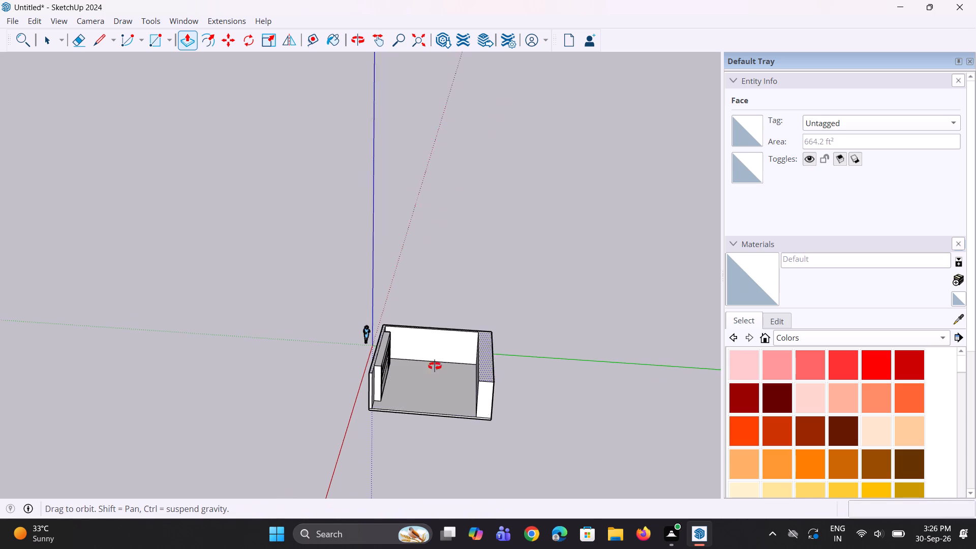
middle_click_drag(435, 366, 337, 339)
left_click(439, 408)
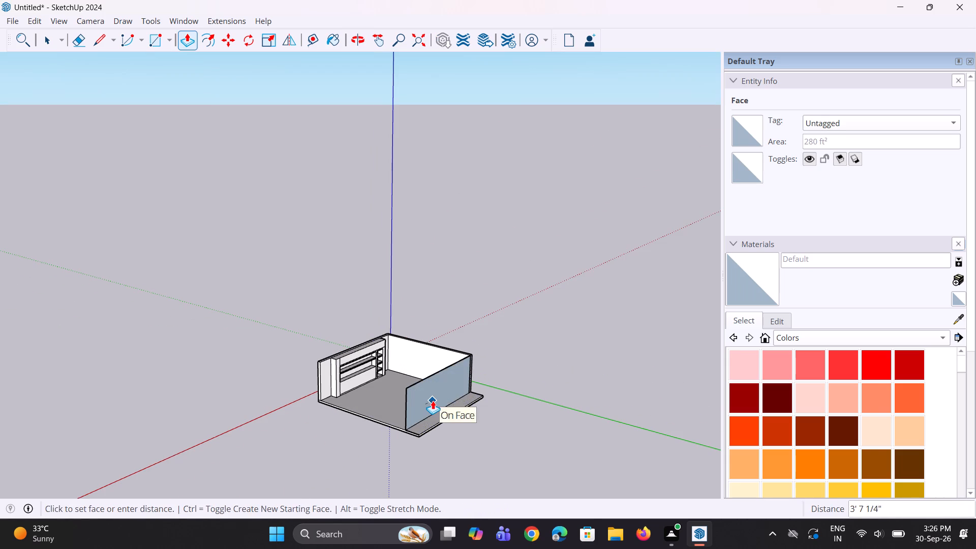
left_click(435, 403)
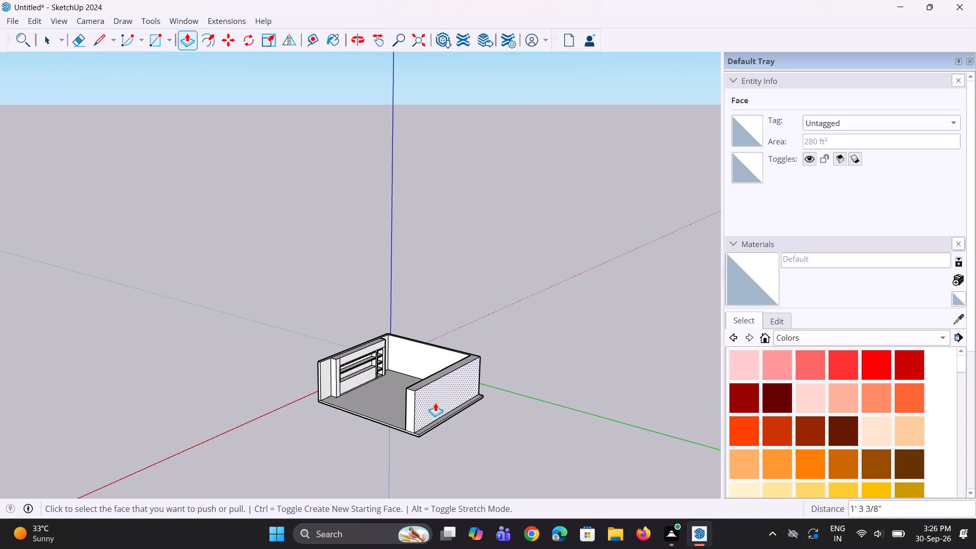
Push the floor slab's protruding edge back flush with the outer face of the thickened wall.
middle_click_drag(404, 426, 438, 435)
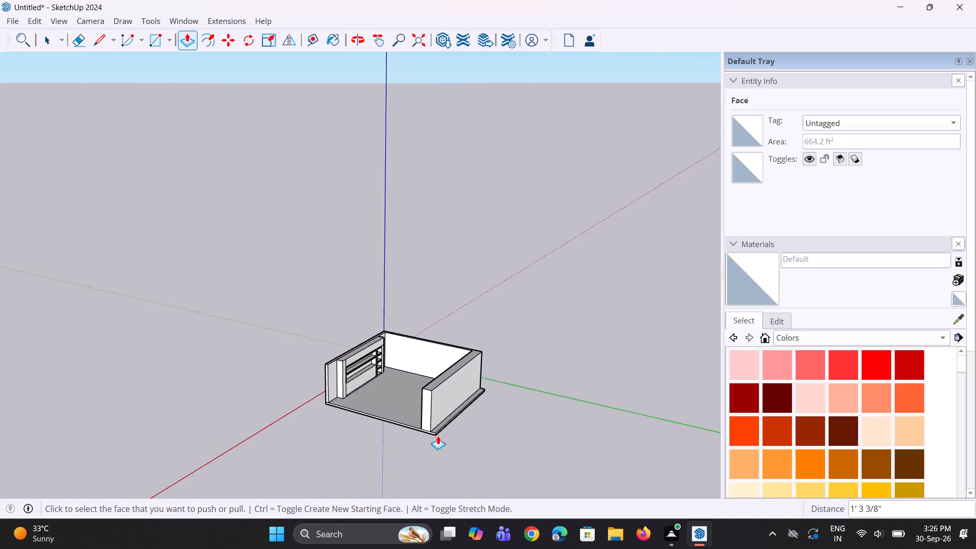
scroll(438, 436, "up", 16)
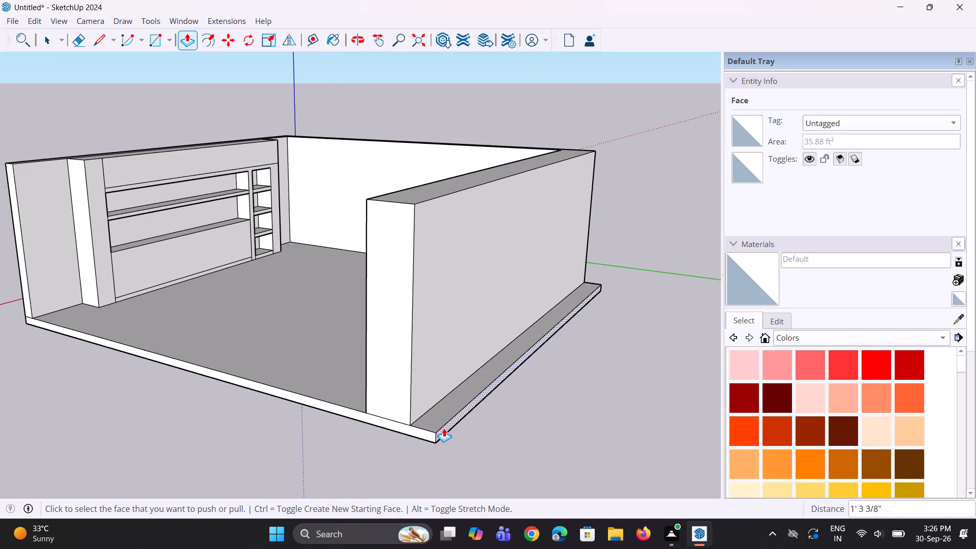
left_click(444, 428)
left_click(418, 403)
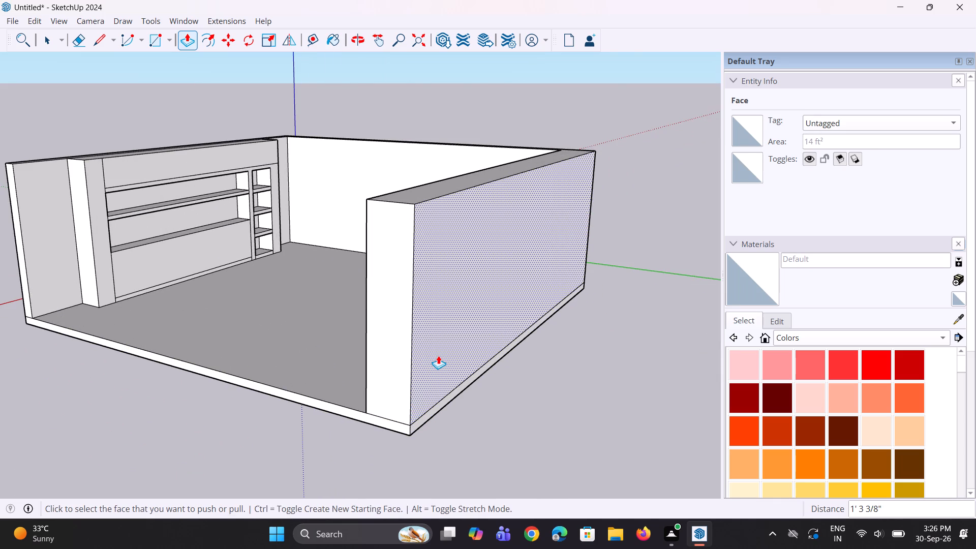
Push the same wall's outer face in another 1' 4 5/16" or so and trim the floor slab edge flush with it.
left_click(438, 355)
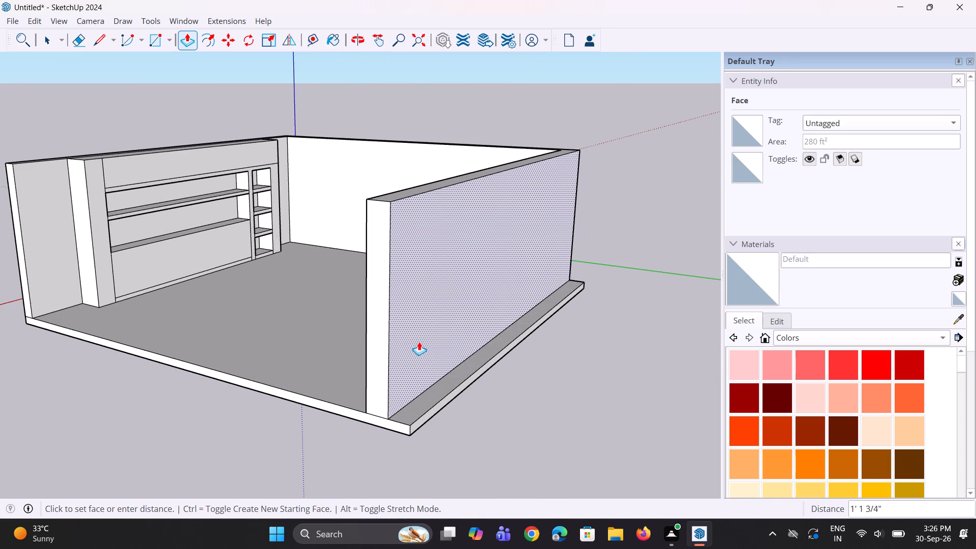
left_click(415, 337)
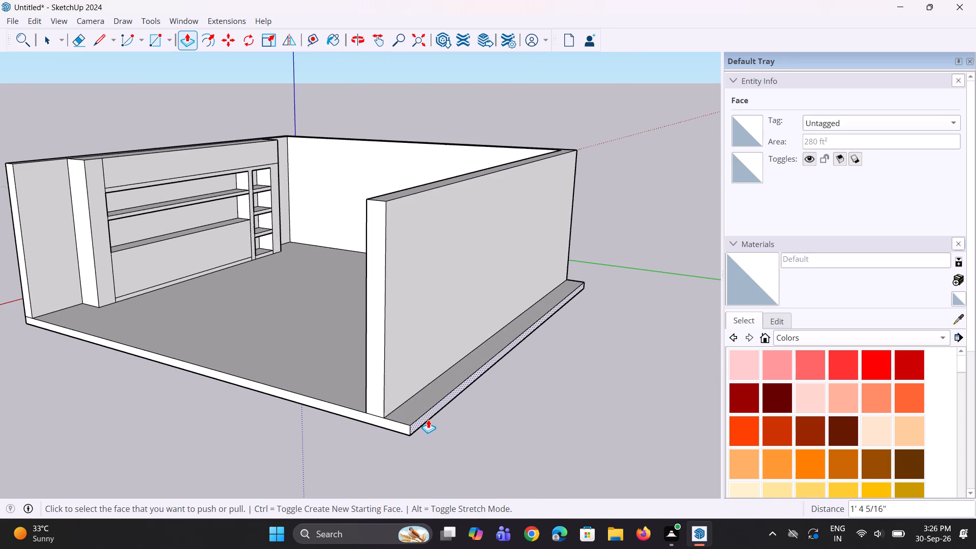
scroll(427, 418, "up", 2)
left_click(426, 416)
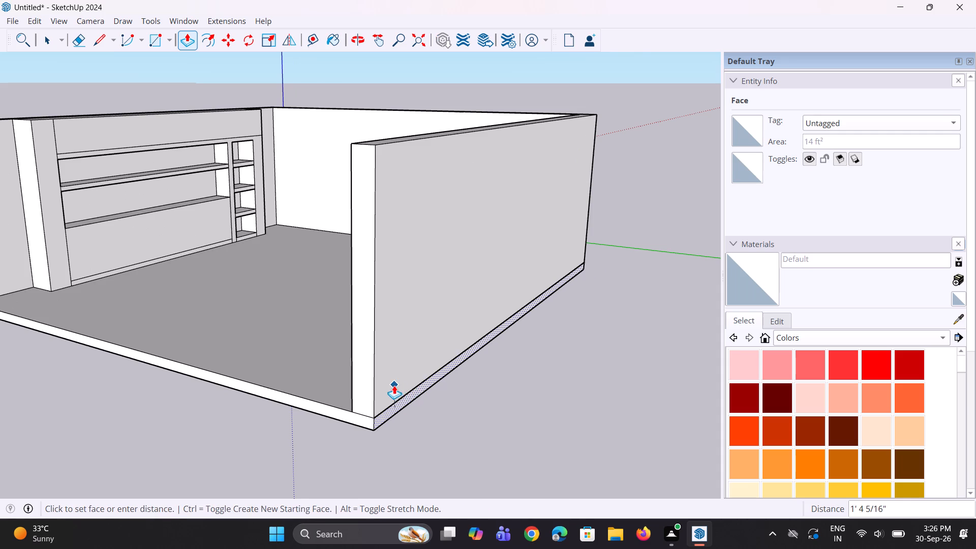
left_click(394, 385)
Thin the wall opposite the shelf panel by pushing its inner face back about 2 11/16".
middle_click_drag(383, 419, 568, 455)
scroll(346, 400, "down", 6)
middle_click_drag(346, 400, 379, 403)
left_click(474, 322)
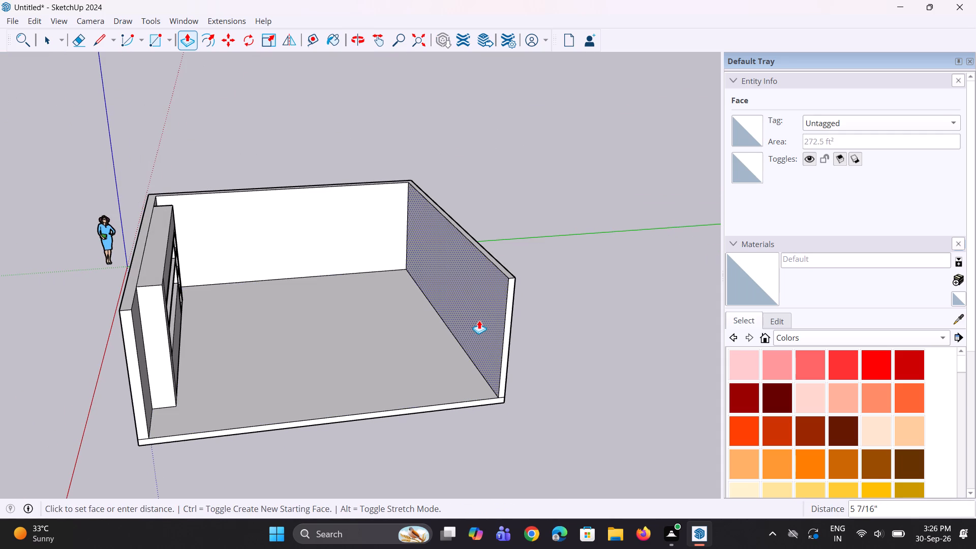
left_click(476, 321)
Leave Push/Pull and review the narrowed room, its walls and the shelf panel from all around.
scroll(446, 366, "down", 4)
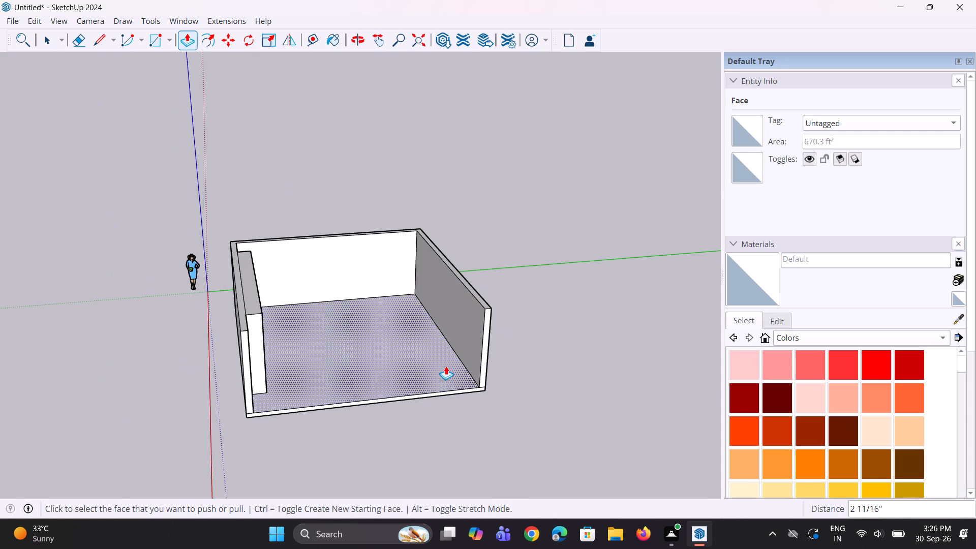
key("space")
key("space")
middle_click_drag(478, 398, 363, 377)
scroll(363, 377, "down", 4)
middle_click_drag(363, 377, 372, 376)
scroll(280, 329, "up", 5)
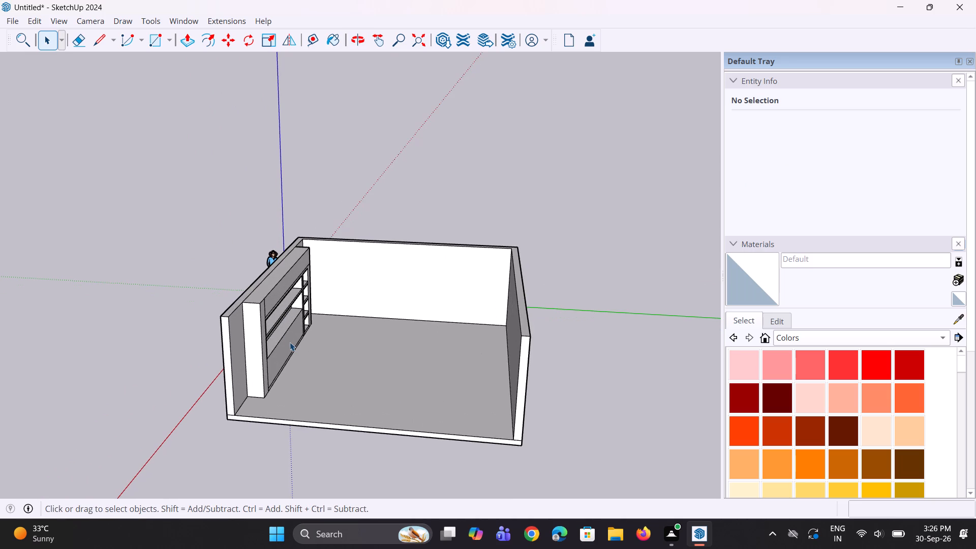
scroll(317, 377, "down", 4)
middle_click_drag(318, 377, 327, 367)
scroll(266, 348, "up", 2)
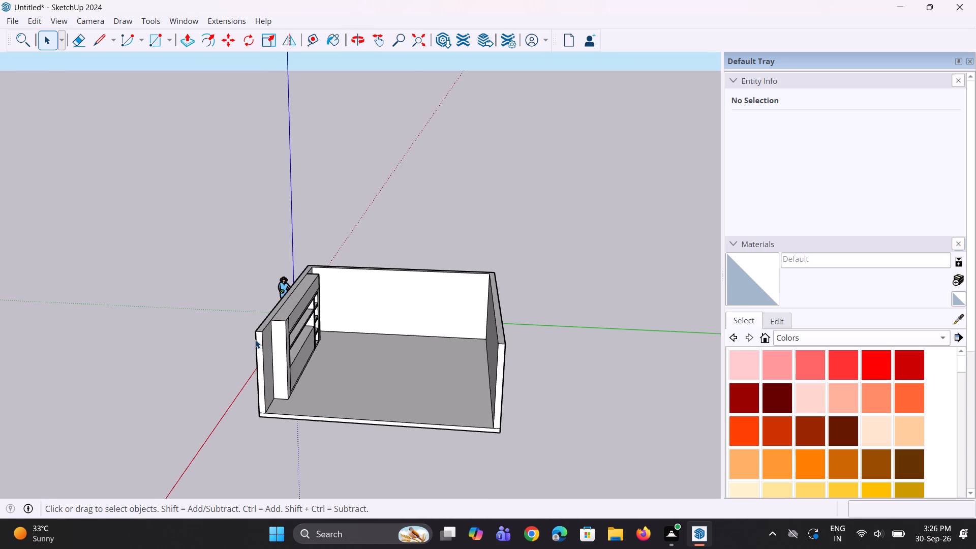
scroll(255, 340, "up", 2)
middle_click_drag(255, 340, 312, 355)
scroll(365, 389, "up", 3)
middle_click_drag(442, 400, 187, 429)
scroll(187, 423, "down", 5)
middle_click_drag(192, 403, 226, 395)
scroll(226, 395, "up", 2)
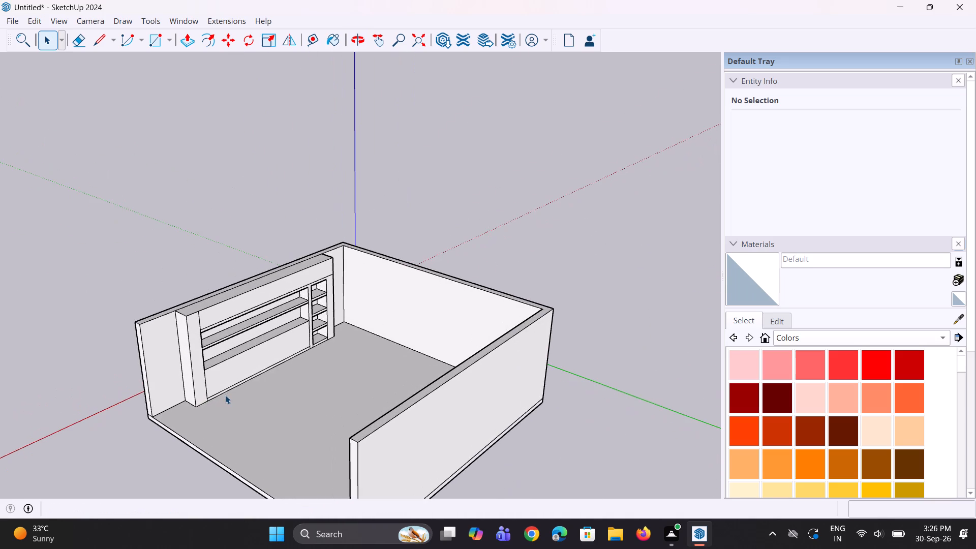
scroll(223, 395, "down", 4)
middle_click_drag(223, 395, 328, 394)
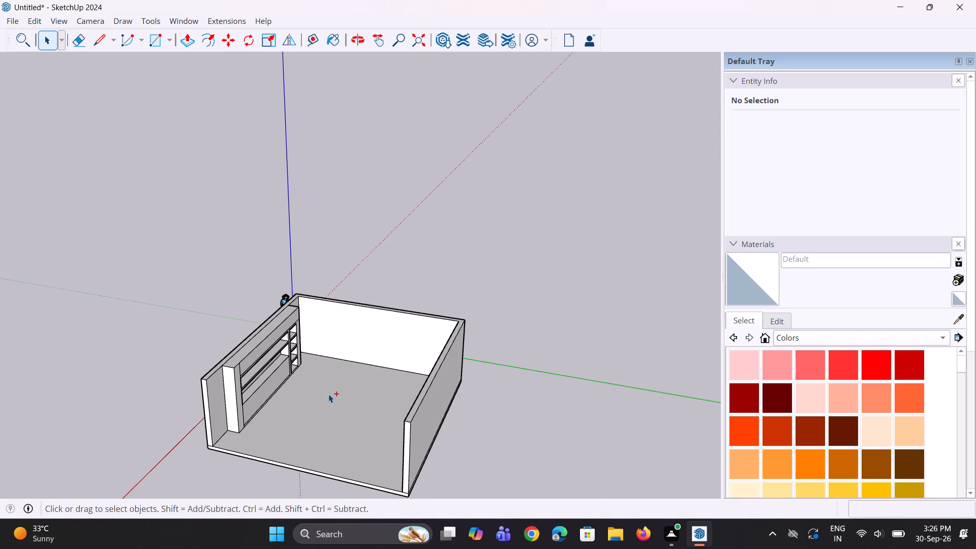
Save the model under the name cafe.
key("ctrl+s")
type("cafe")
key("Return")
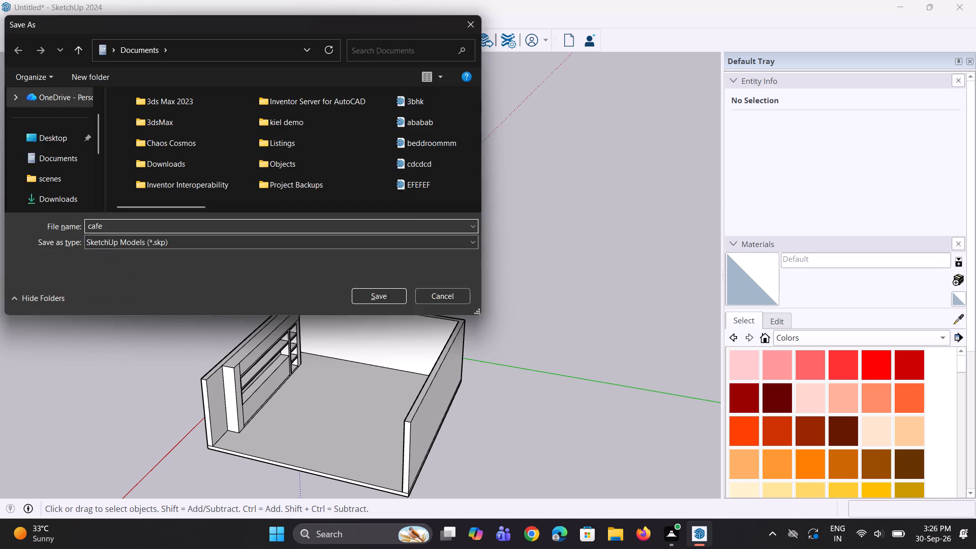
Examine the room shell, its three walls and the side-wall shelf panel from several angles and distances.
scroll(340, 343, "down", 5)
scroll(298, 408, "up", 6)
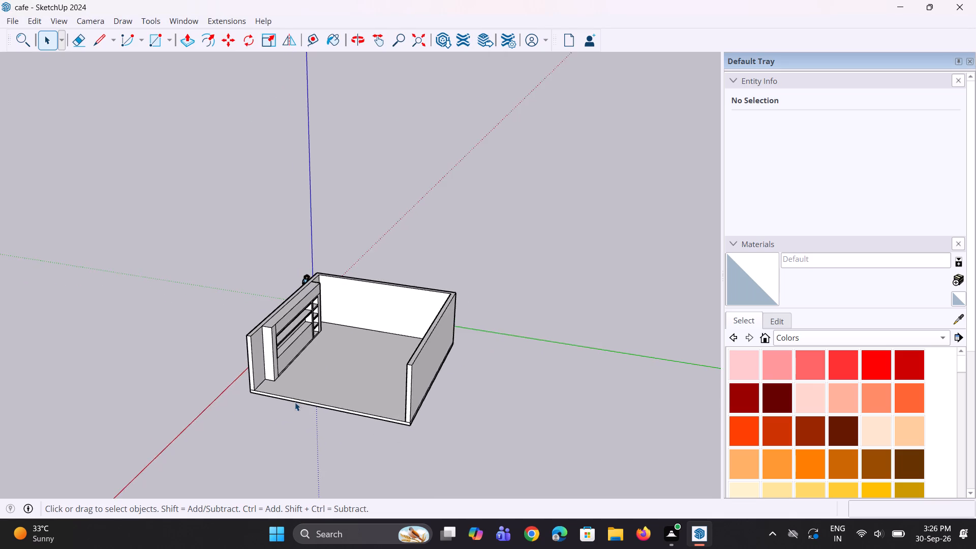
scroll(295, 402, "up", 6)
middle_click_drag(295, 374, 149, 414)
scroll(259, 337, "down", 2)
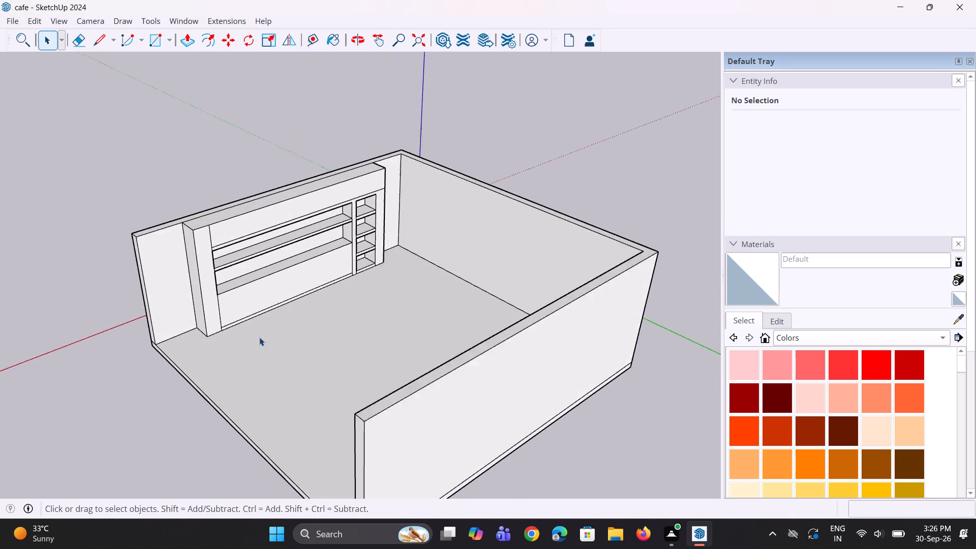
scroll(259, 337, "down", 2)
middle_click_drag(281, 339, 142, 356)
scroll(426, 237, "up", 4)
middle_click_drag(413, 236, 331, 273)
scroll(362, 268, "up", 7)
middle_click_drag(350, 263, 445, 285)
scroll(441, 278, "down", 5)
middle_click_drag(419, 323, 508, 290)
scroll(501, 289, "down", 3)
middle_click_drag(491, 310, 544, 299)
scroll(451, 320, "down", 4)
middle_click_drag(451, 320, 505, 323)
scroll(505, 323, "up", 1)
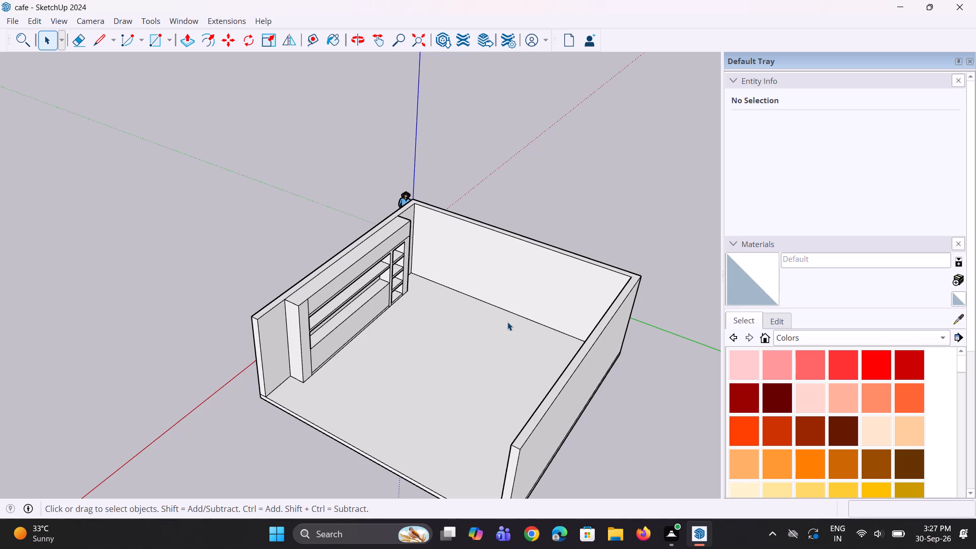
middle_click_drag(509, 319, 521, 318)
scroll(521, 318, "down", 4)
middle_click_drag(521, 317, 491, 317)
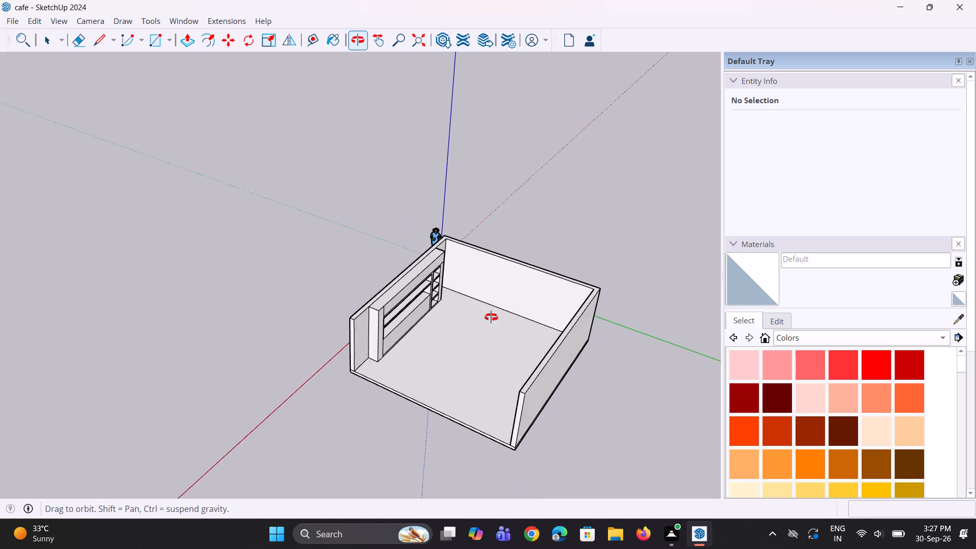
middle_click_drag(491, 317, 454, 325)
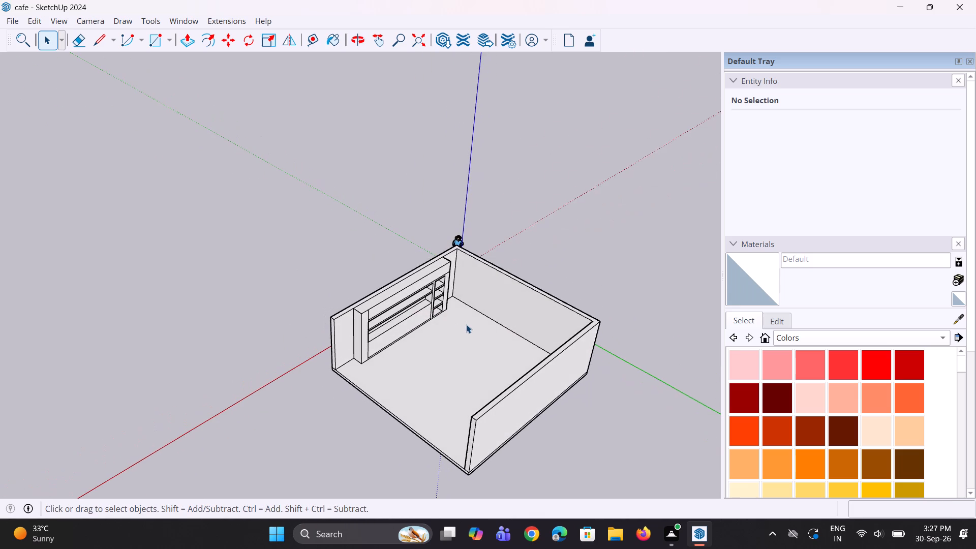
scroll(466, 324, "down", 1)
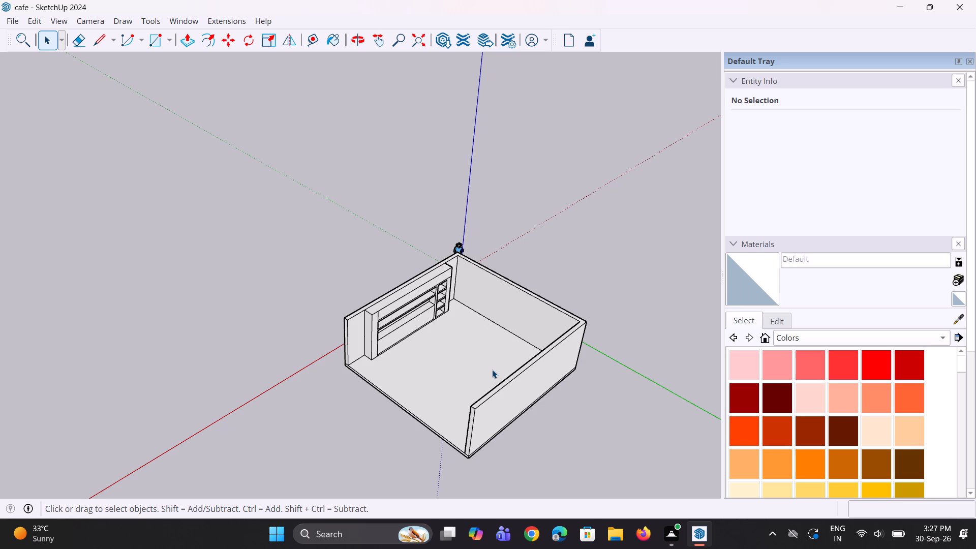
scroll(496, 373, "down", 4)
middle_click_drag(493, 372, 515, 363)
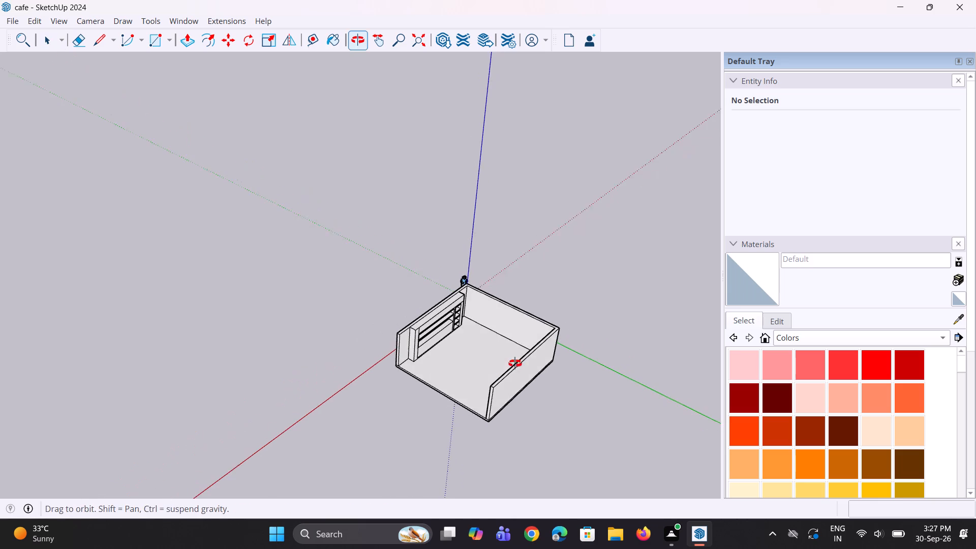
middle_click_drag(515, 363, 516, 363)
scroll(470, 348, "up", 3)
middle_click_drag(436, 370, 449, 356)
scroll(440, 359, "up", 4)
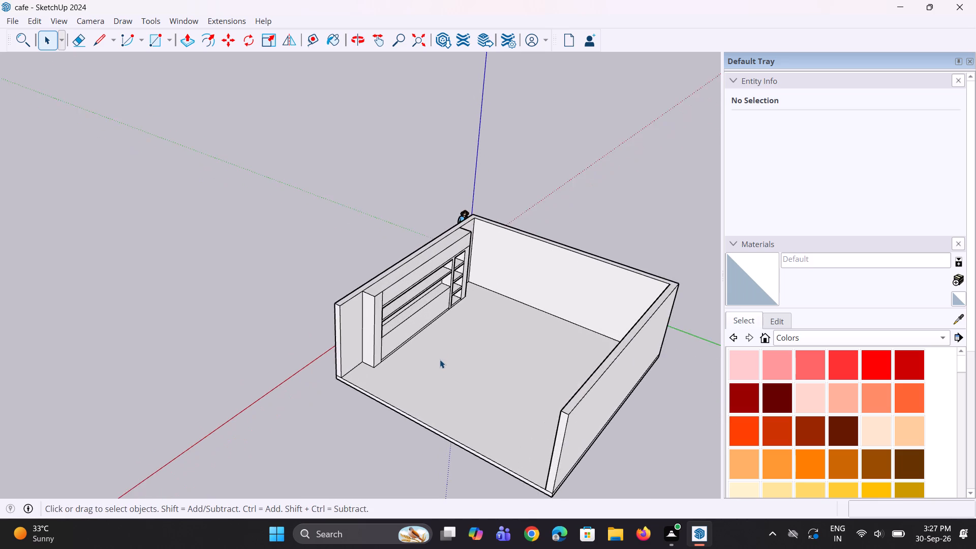
scroll(440, 359, "up", 1)
middle_click_drag(440, 359, 456, 360)
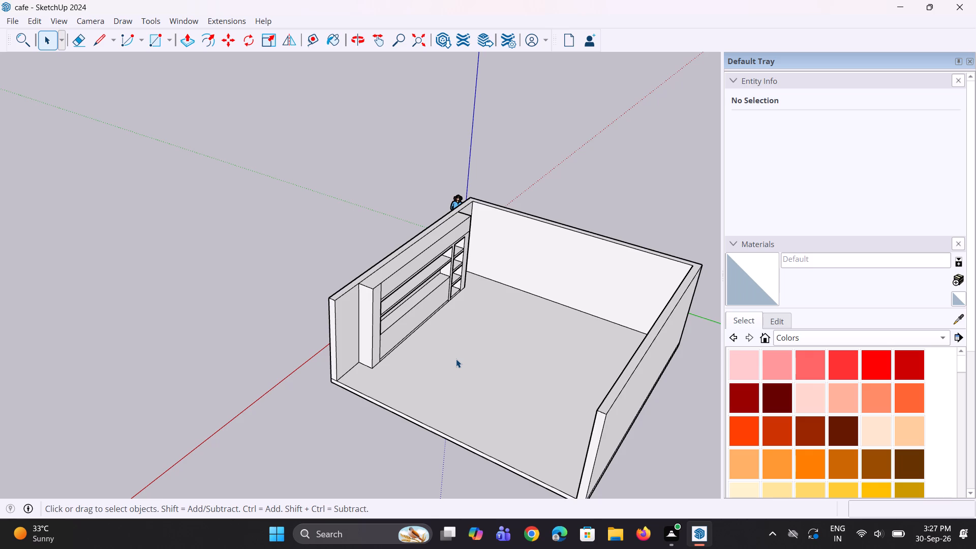
scroll(456, 359, "down", 6)
middle_click(457, 358)
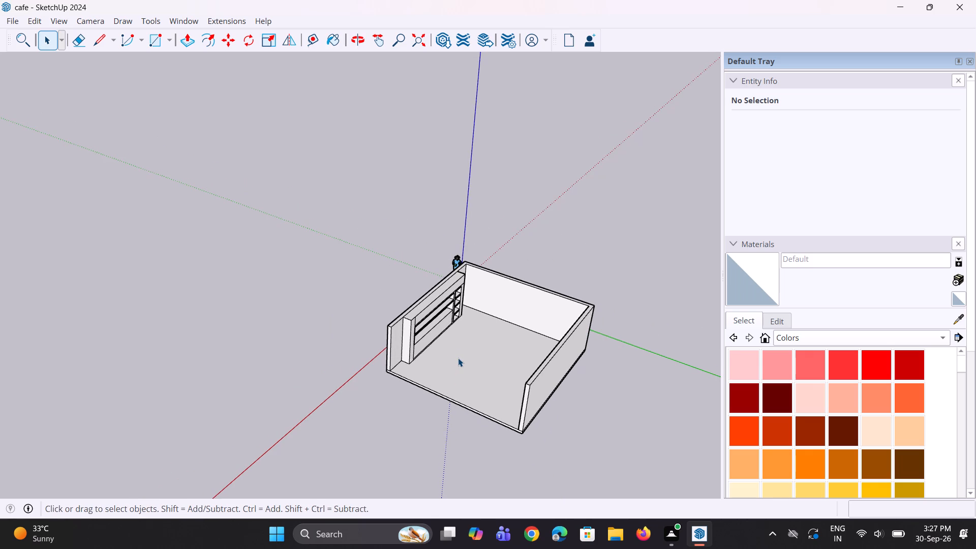
middle_click_drag(460, 358, 428, 342)
scroll(428, 341, "up", 3)
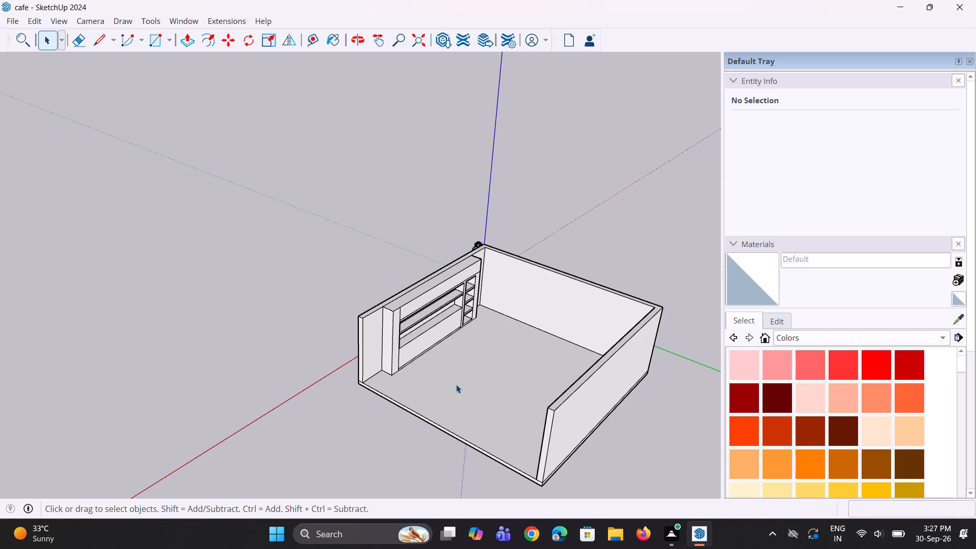
scroll(463, 363, "down", 3)
middle_click_drag(462, 362, 487, 358)
scroll(464, 355, "up", 6)
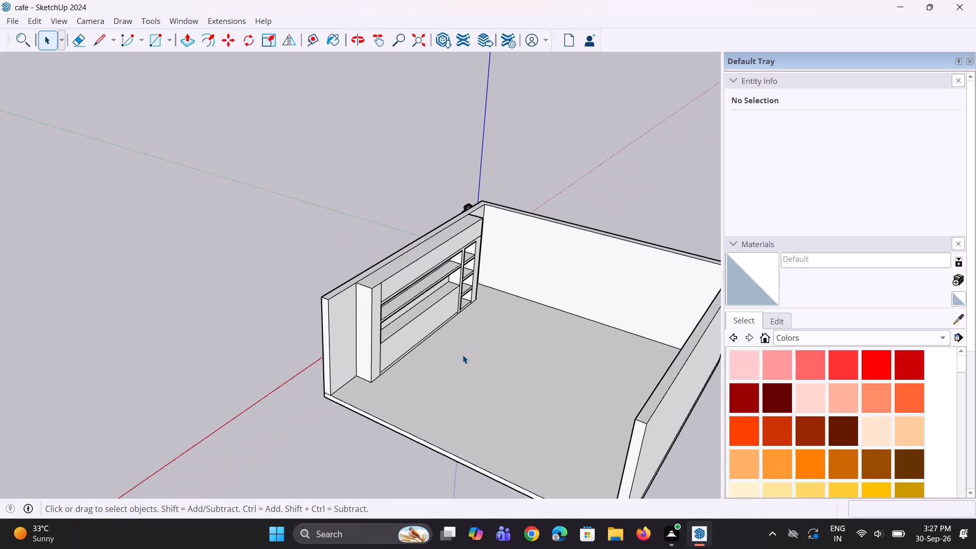
middle_click_drag(462, 355, 470, 356)
scroll(471, 356, "down", 3)
middle_click_drag(471, 354, 493, 355)
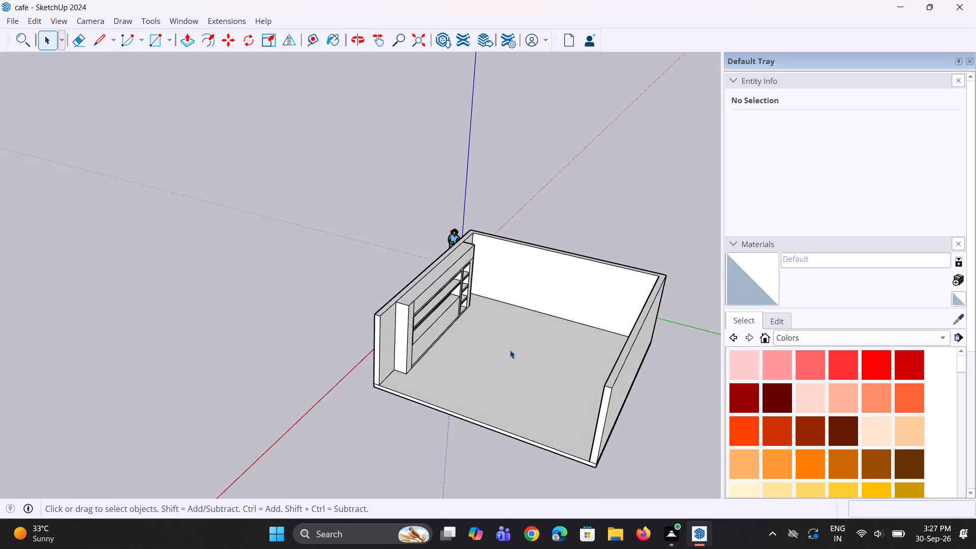
scroll(511, 338, "up", 4)
middle_click_drag(509, 324, 521, 327)
middle_click_drag(517, 328, 456, 326)
scroll(471, 255, "down", 2)
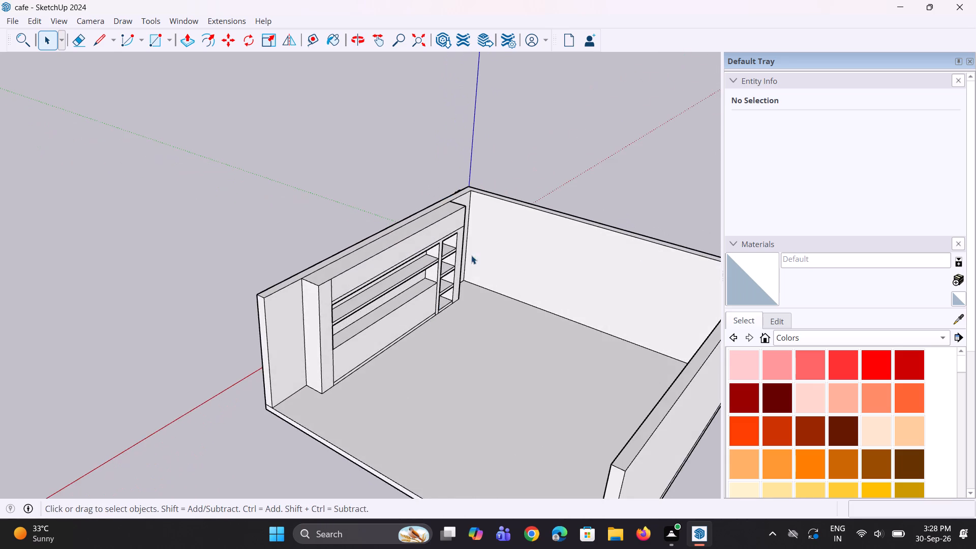
Copy the vertical corner edge beside the shelf panel about 3' 2 7/8" along the back wall's inner face.
scroll(471, 255, "down", 1)
middle_click_drag(464, 263, 446, 266)
scroll(462, 256, "up", 6)
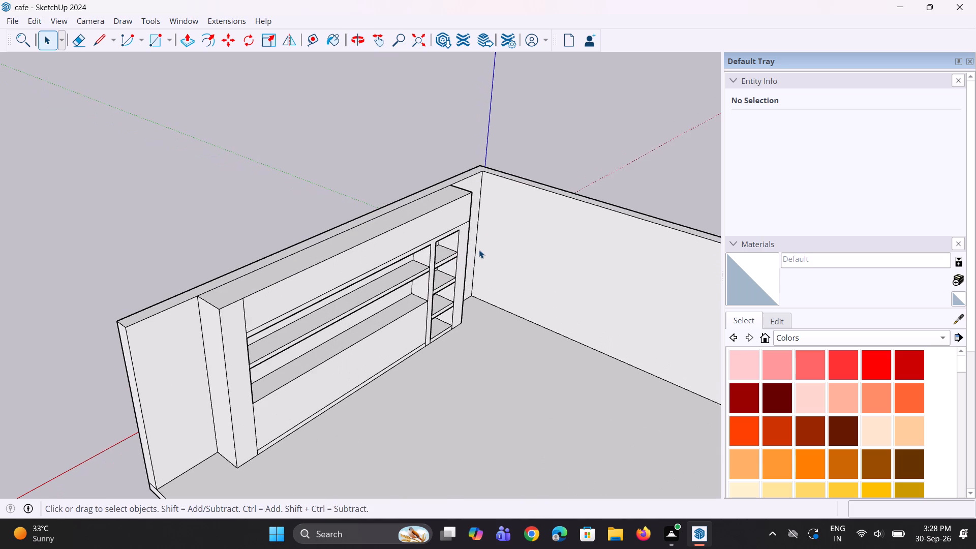
left_click(478, 247)
left_click(476, 241)
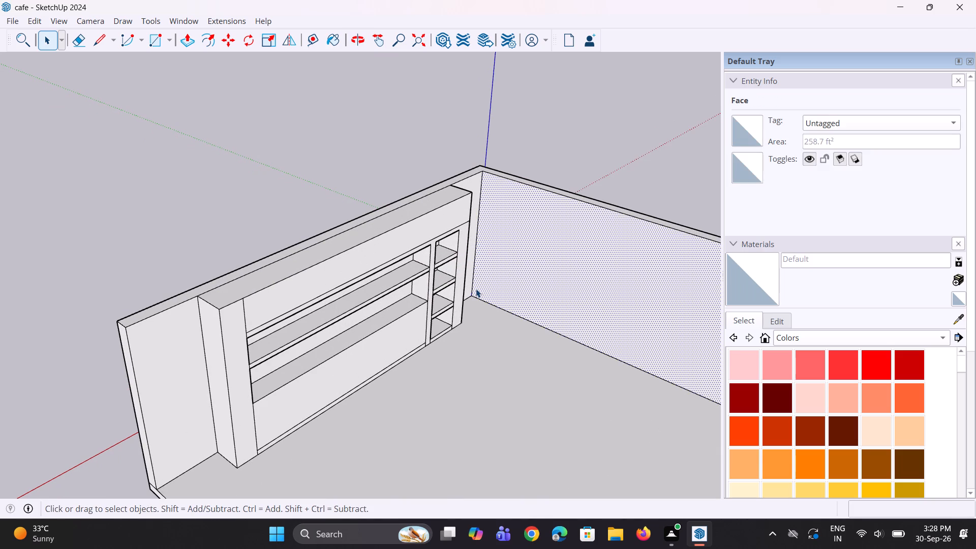
key("m")
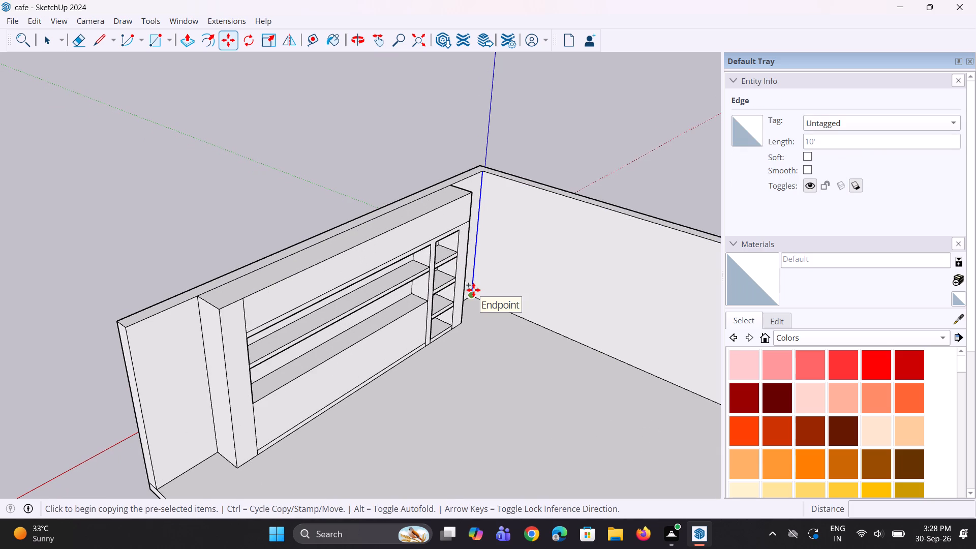
left_click(474, 296)
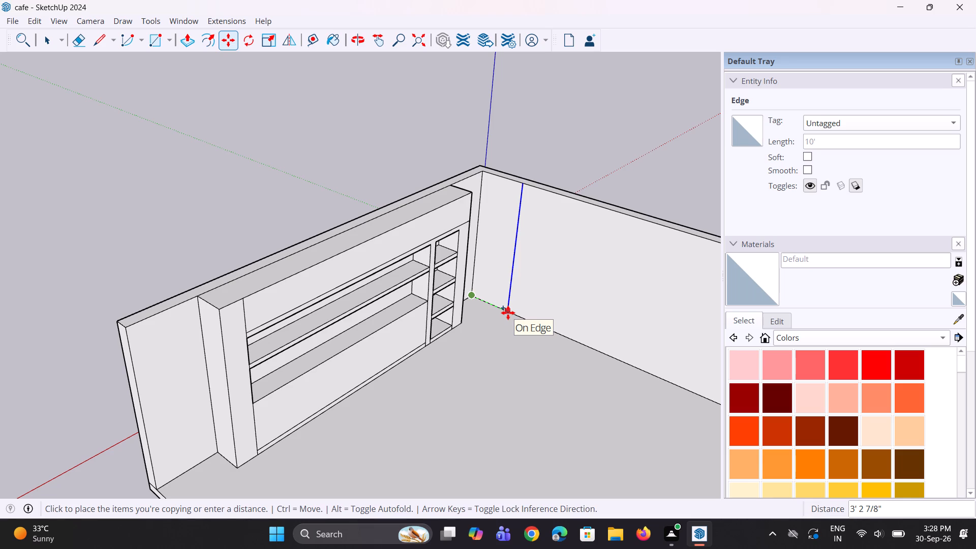
left_click(506, 311)
middle_click_drag(511, 319, 524, 319)
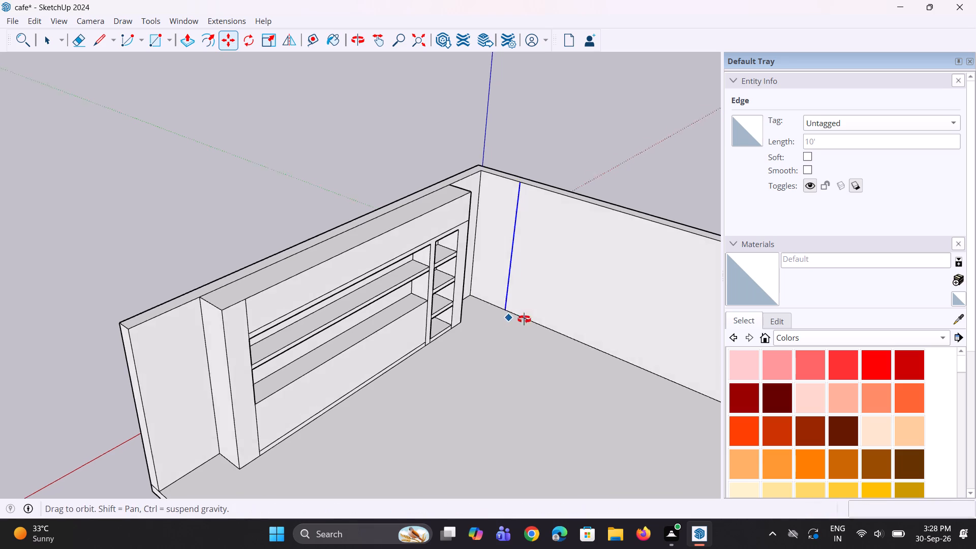
middle_click_drag(524, 319, 556, 321)
scroll(480, 289, "up", 2)
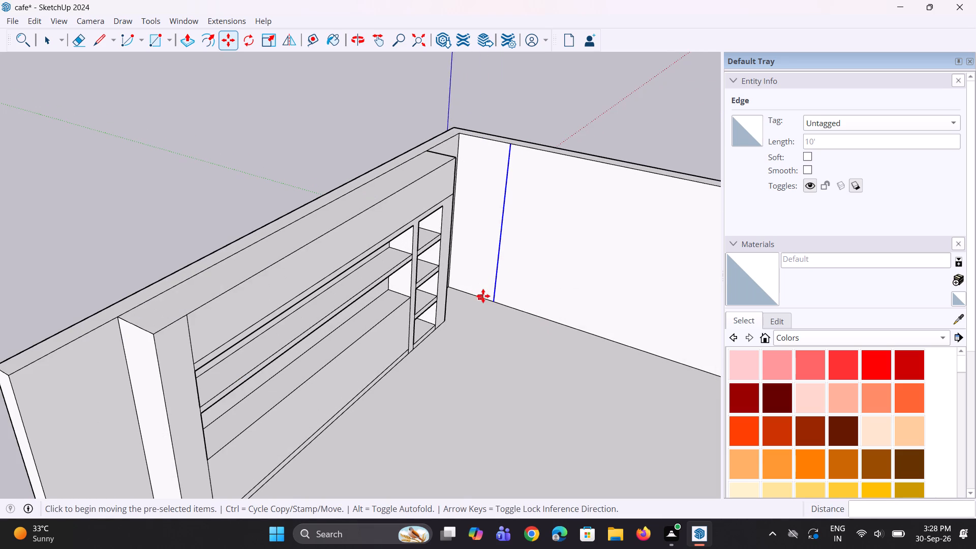
scroll(483, 296, "down", 2)
middle_click_drag(484, 296, 498, 292)
key("space")
key("space")
Copy that new vertical edge about 12' 1/2" further along the back wall, away from the shelf panel.
scroll(500, 281, "down", 7)
middle_click_drag(500, 281, 532, 283)
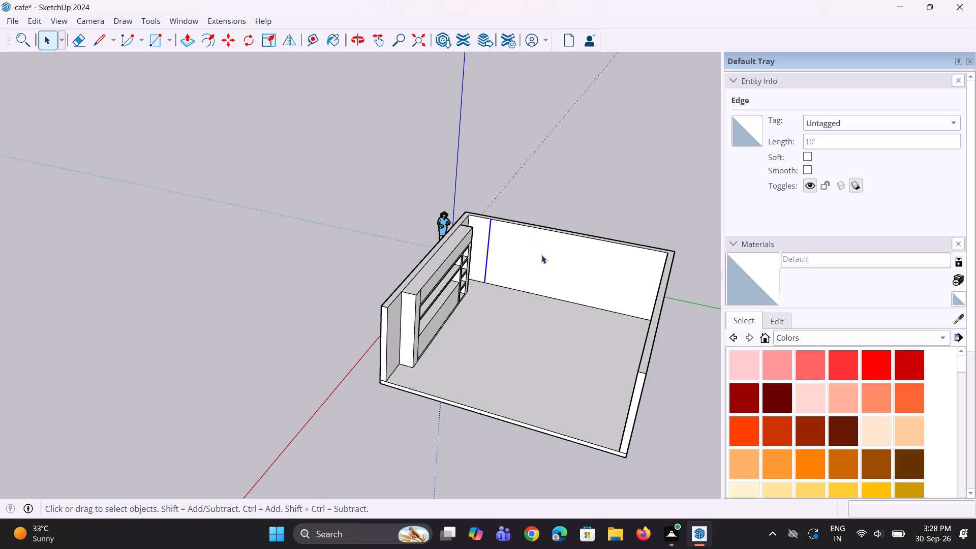
key("m")
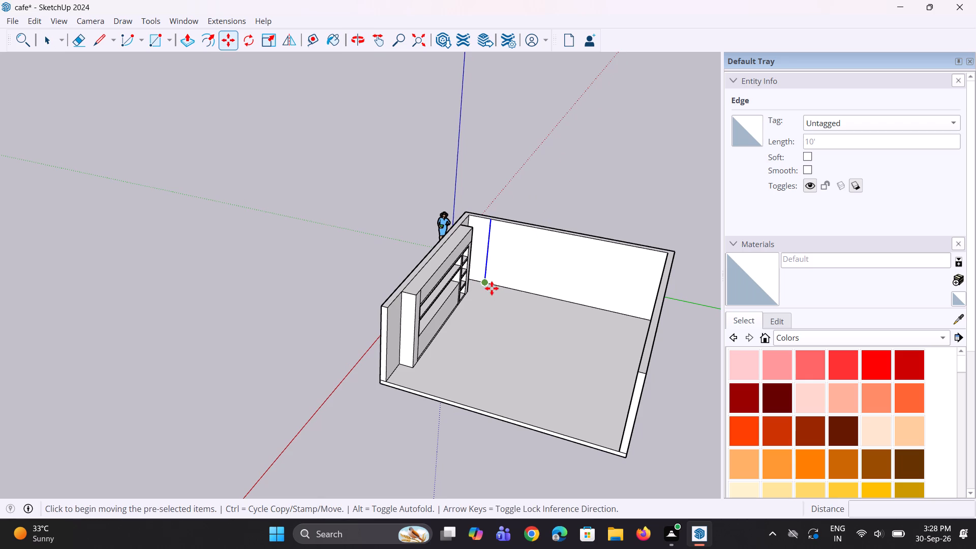
left_click(486, 287)
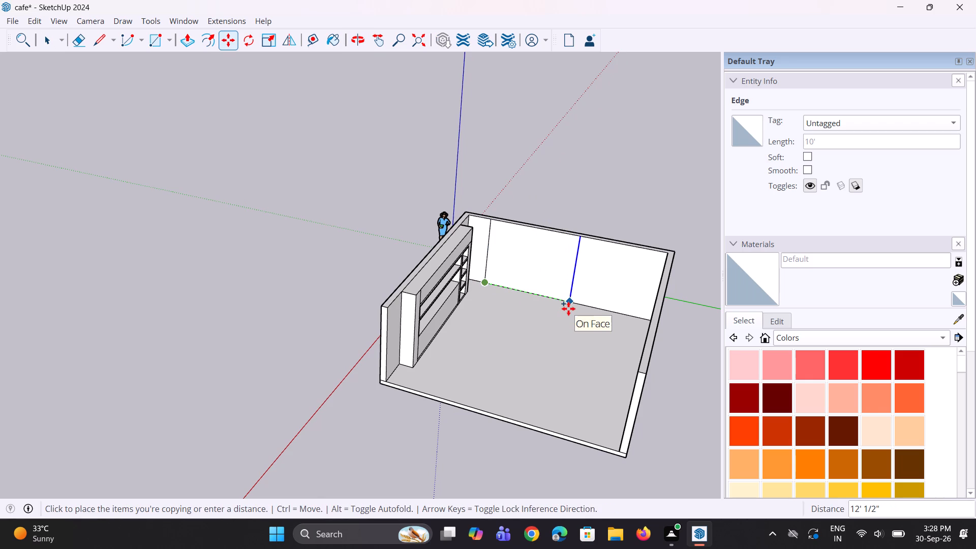
left_click(568, 309)
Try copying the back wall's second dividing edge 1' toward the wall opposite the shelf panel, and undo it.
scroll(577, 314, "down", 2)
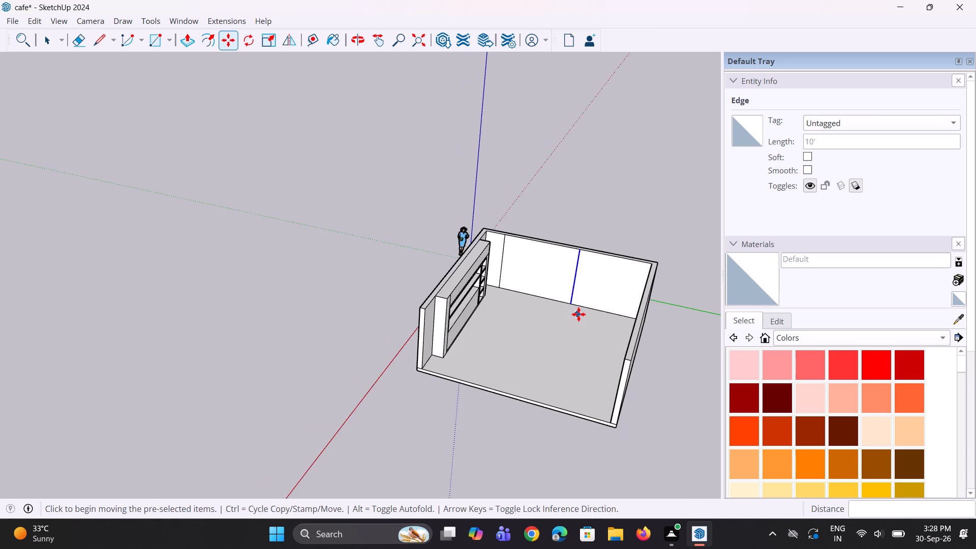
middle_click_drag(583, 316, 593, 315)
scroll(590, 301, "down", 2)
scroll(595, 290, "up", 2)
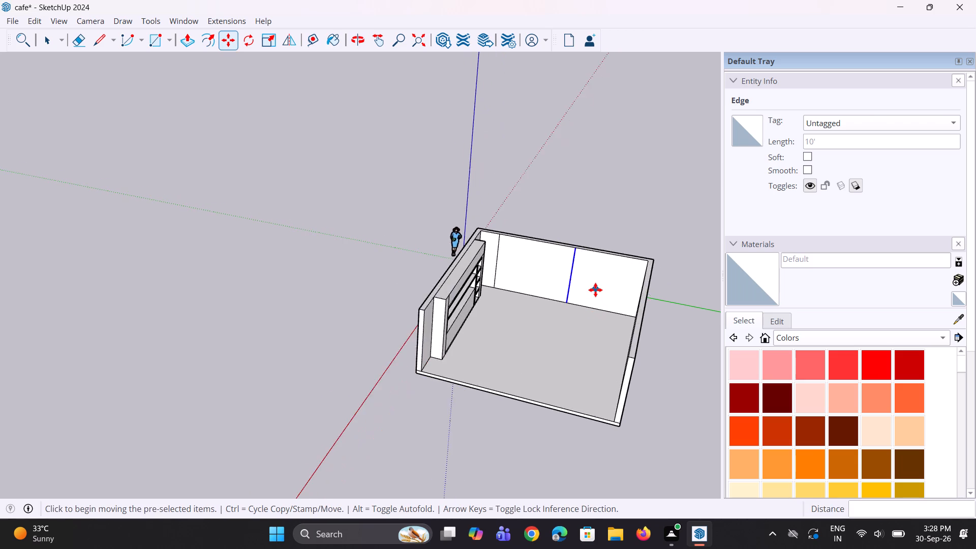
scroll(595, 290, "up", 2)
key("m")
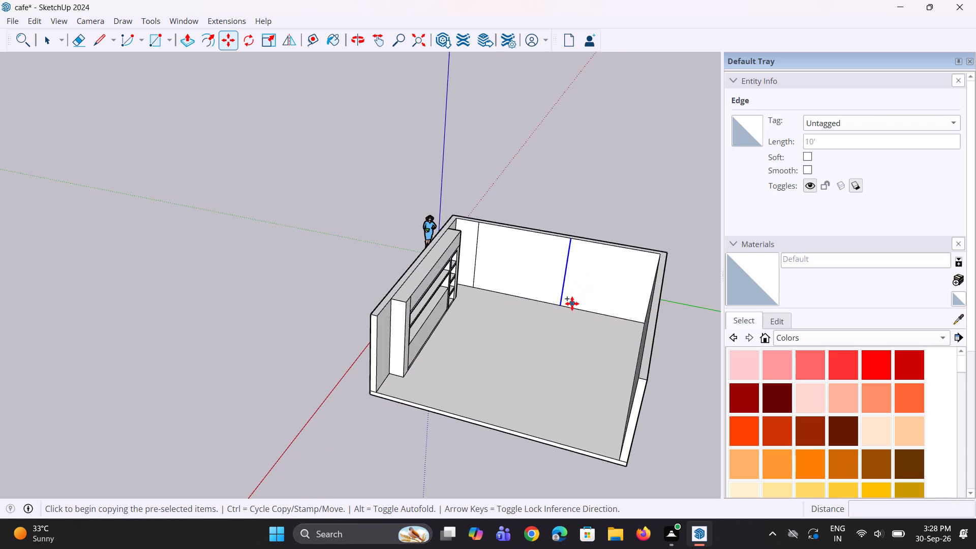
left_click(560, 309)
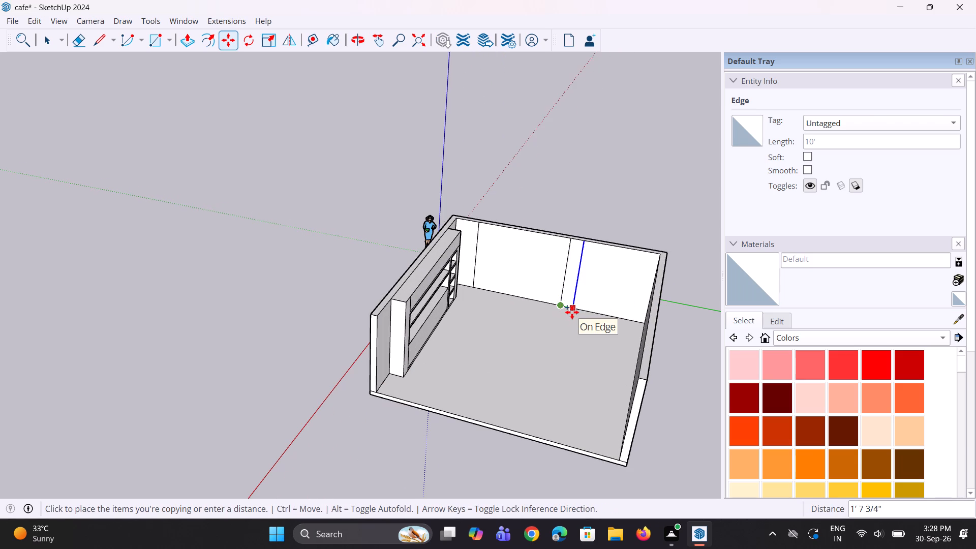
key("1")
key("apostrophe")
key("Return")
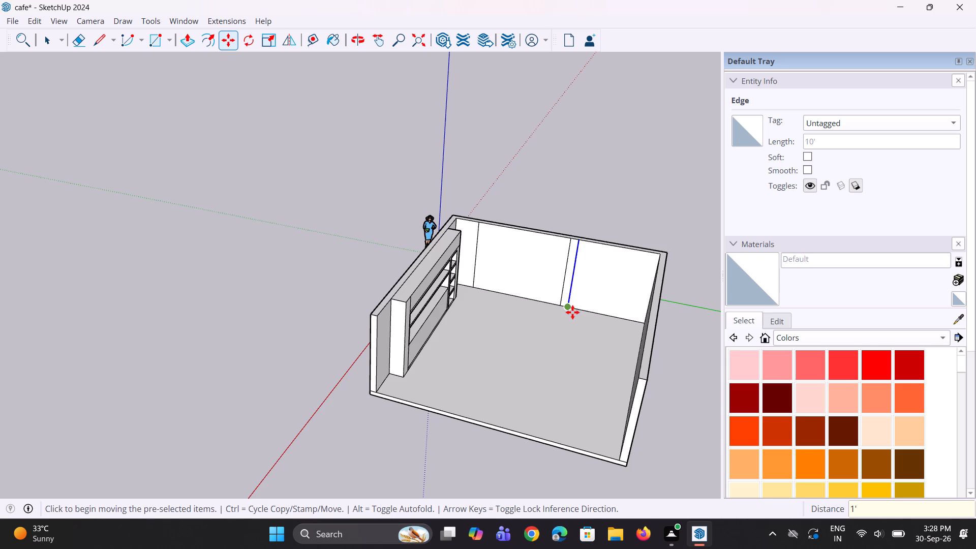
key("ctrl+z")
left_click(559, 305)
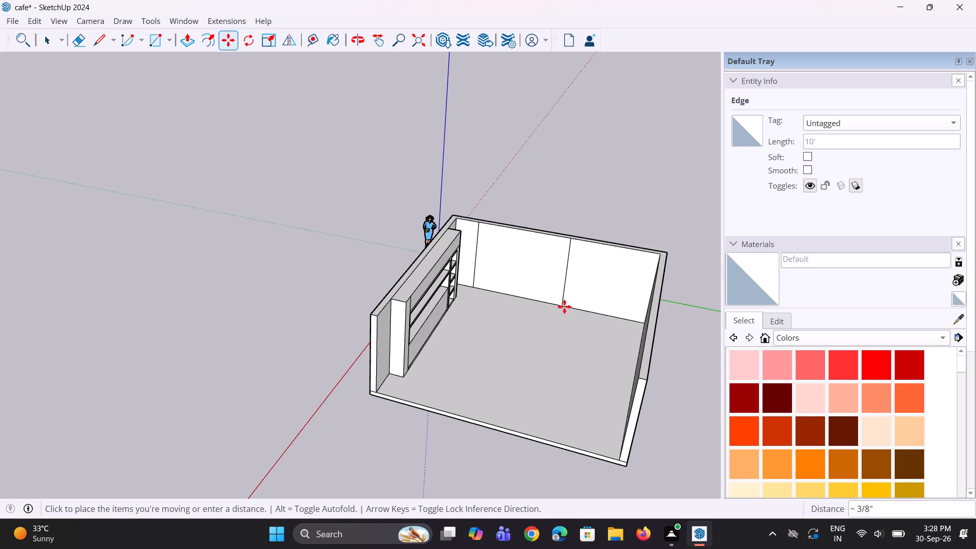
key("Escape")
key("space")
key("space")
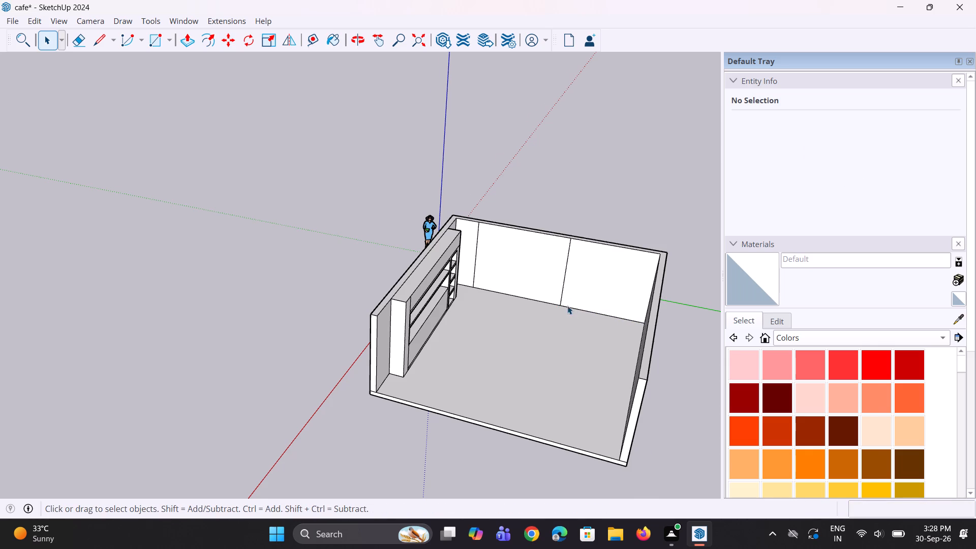
Copy the back wall's second dividing edge about 2' 4 7/16" toward the wall opposite the shelf panel.
scroll(564, 301, "up", 2)
left_click(561, 293)
key("m")
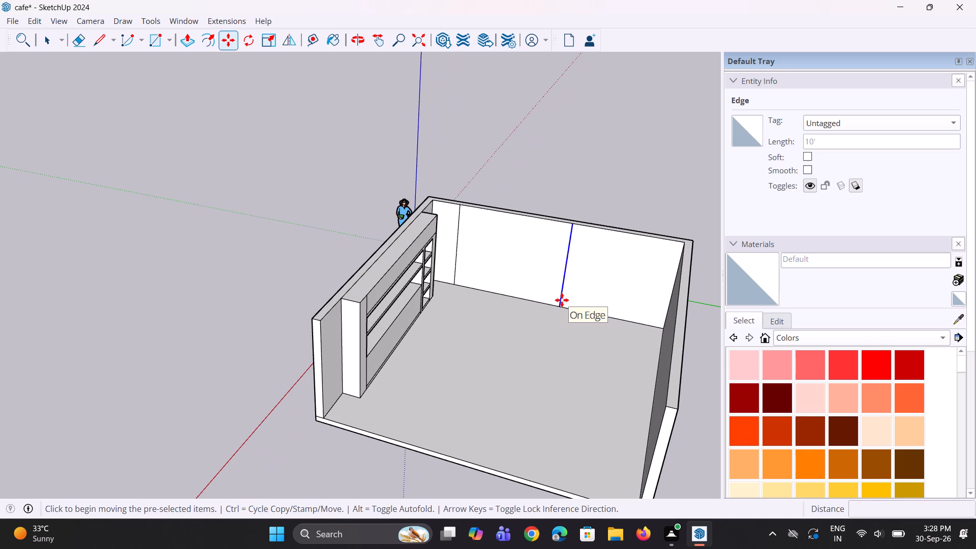
left_click(561, 308)
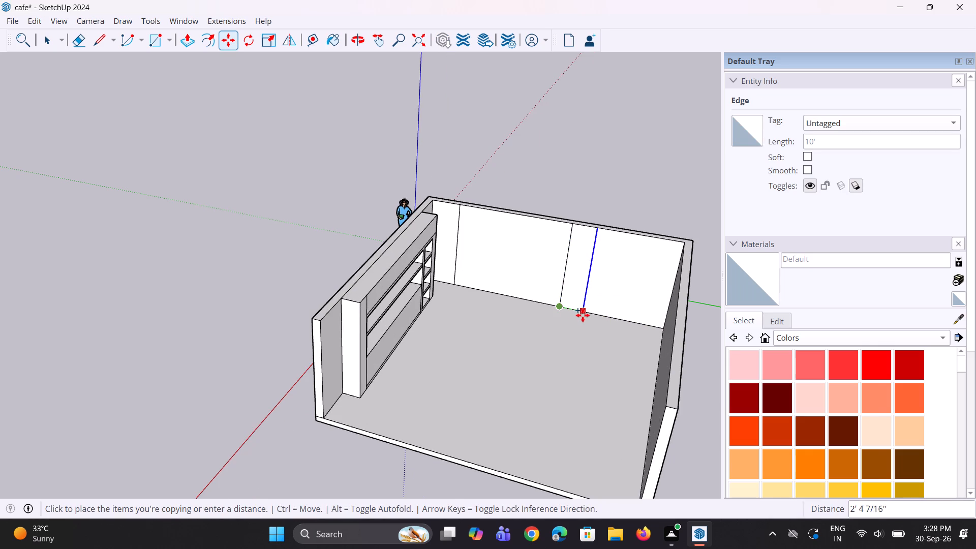
left_click(584, 316)
Copy the back wall's third dividing edge about 3' 9/16" toward the wall opposite the shelf panel.
key("m")
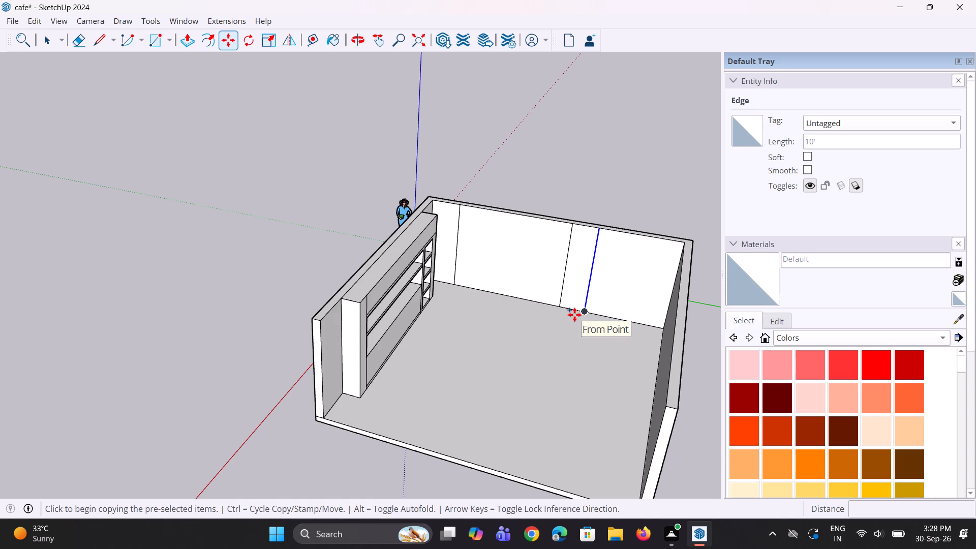
left_click(585, 315)
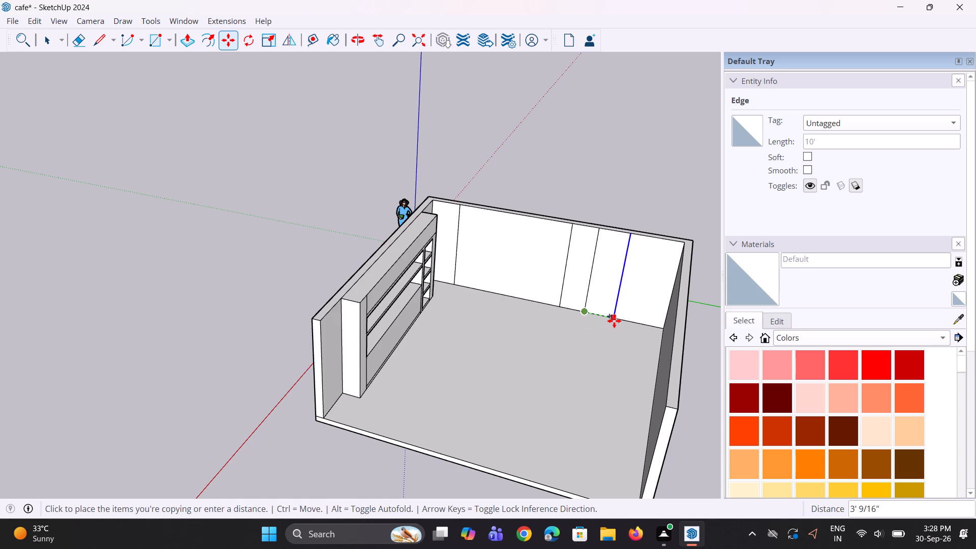
left_click(614, 321)
Move the newly copied fourth dividing edge about 1' further along the back wall, toward the wall opposite the shelf panel.
scroll(623, 319, "up", 3)
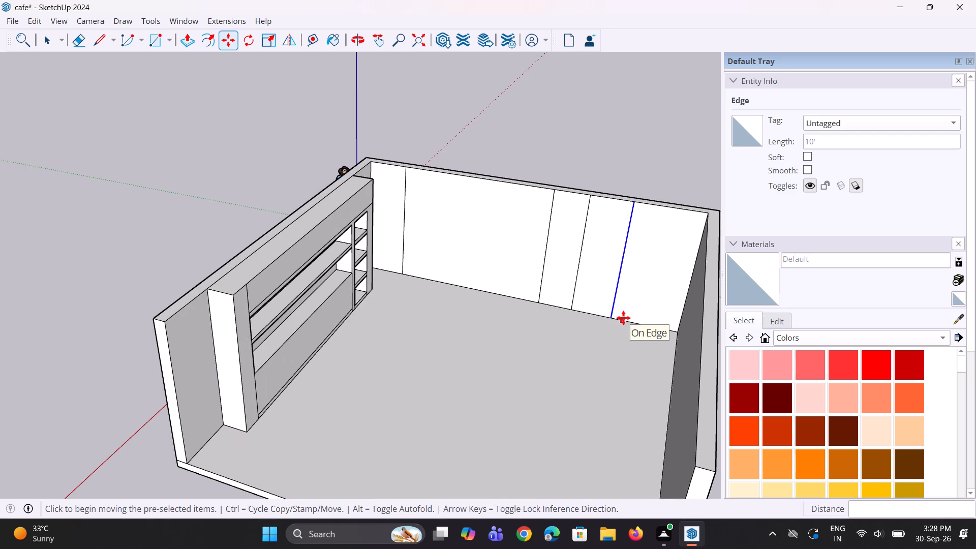
left_click(608, 316)
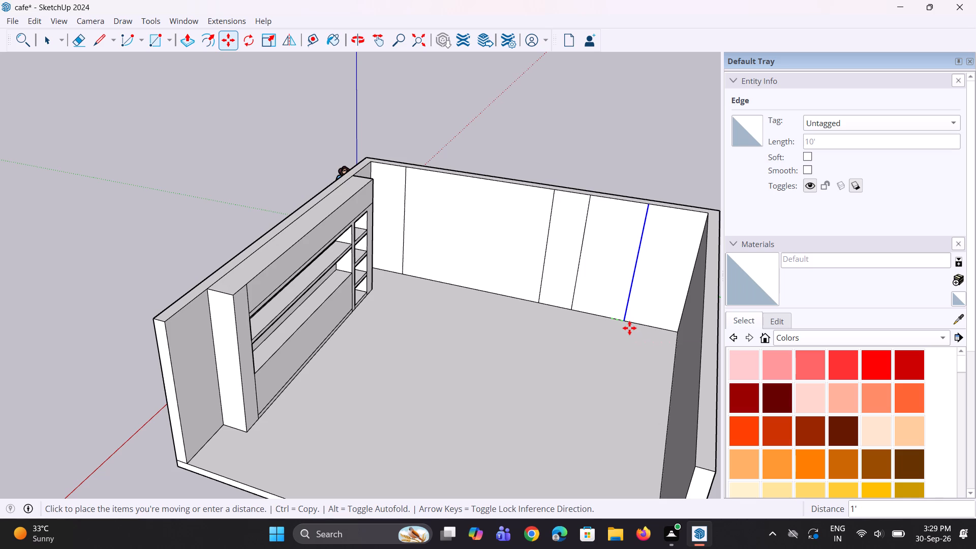
left_click(629, 328)
Copy the fourth dividing edge about 1' 11 3/4" toward the wall opposite the shelf panel, and clear the selection.
key("m")
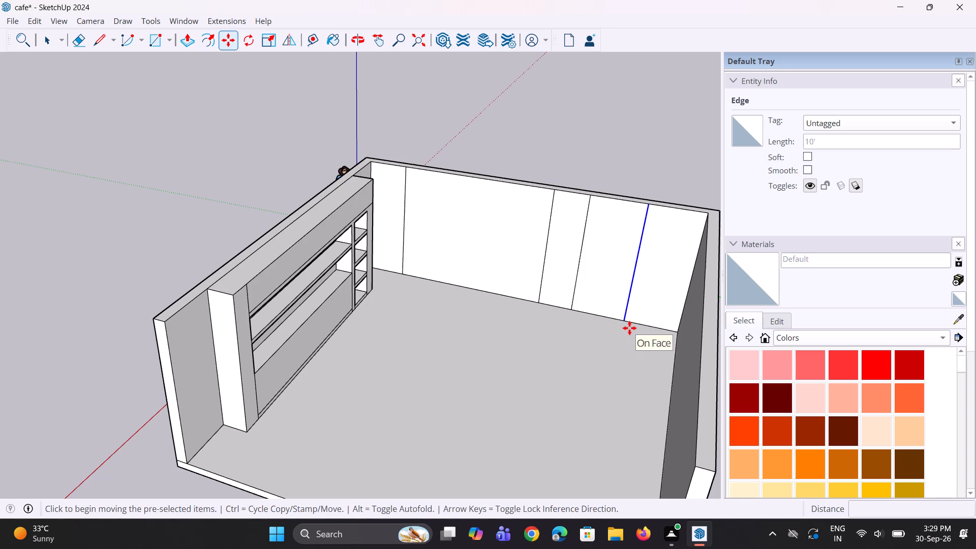
left_click(621, 321)
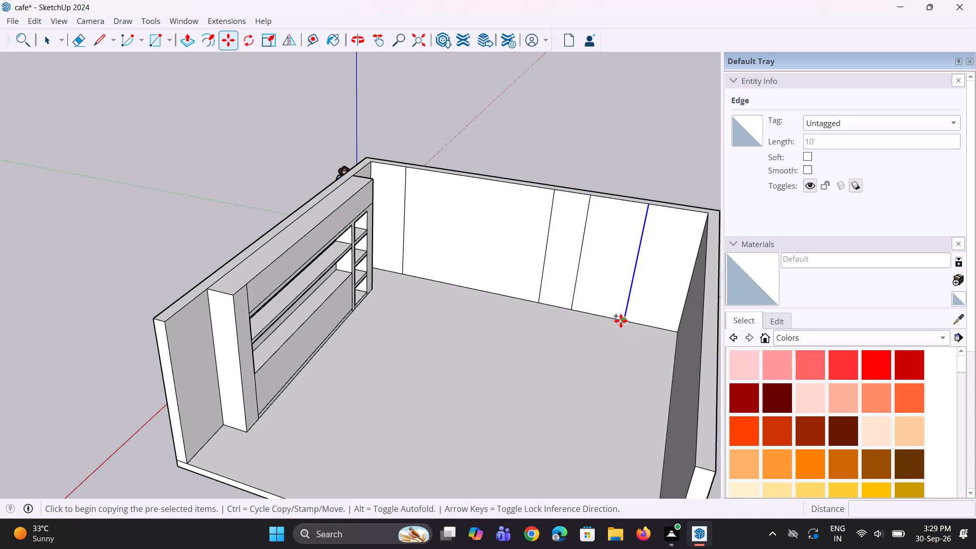
left_click(653, 330)
key("space")
scroll(501, 321, "down", 3)
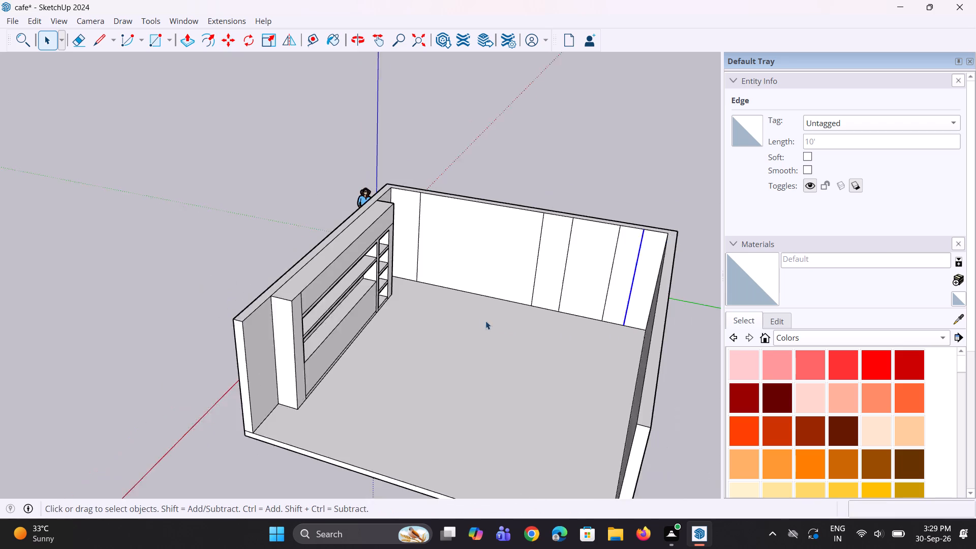
scroll(485, 321, "down", 1)
left_click(584, 197)
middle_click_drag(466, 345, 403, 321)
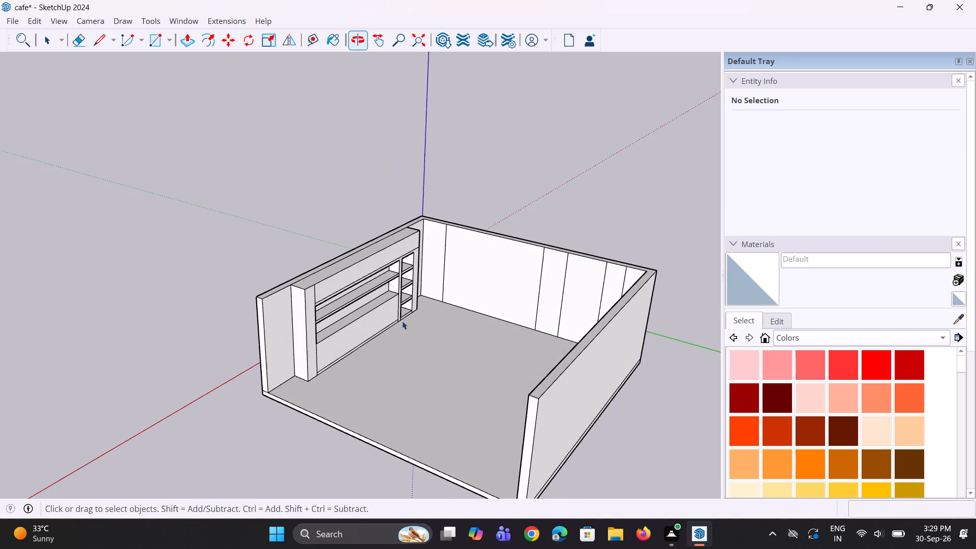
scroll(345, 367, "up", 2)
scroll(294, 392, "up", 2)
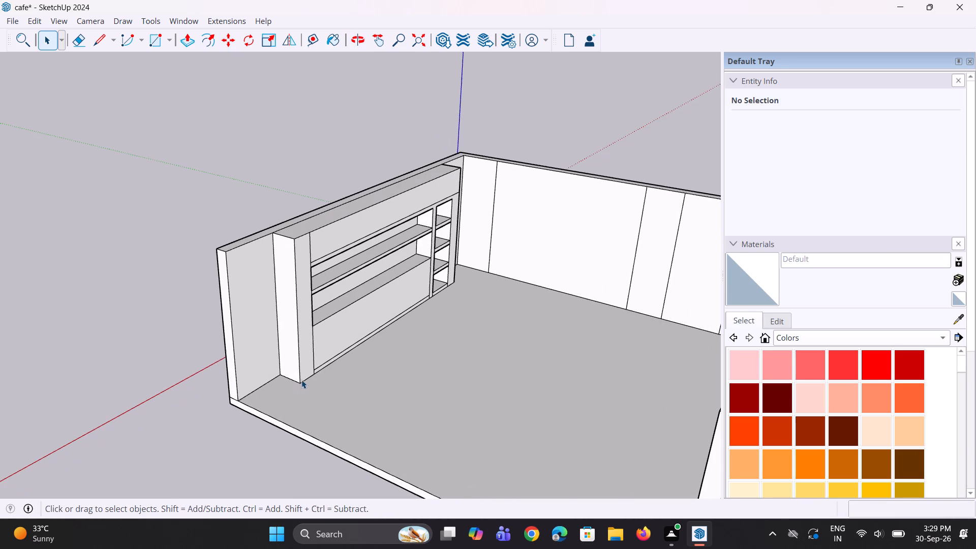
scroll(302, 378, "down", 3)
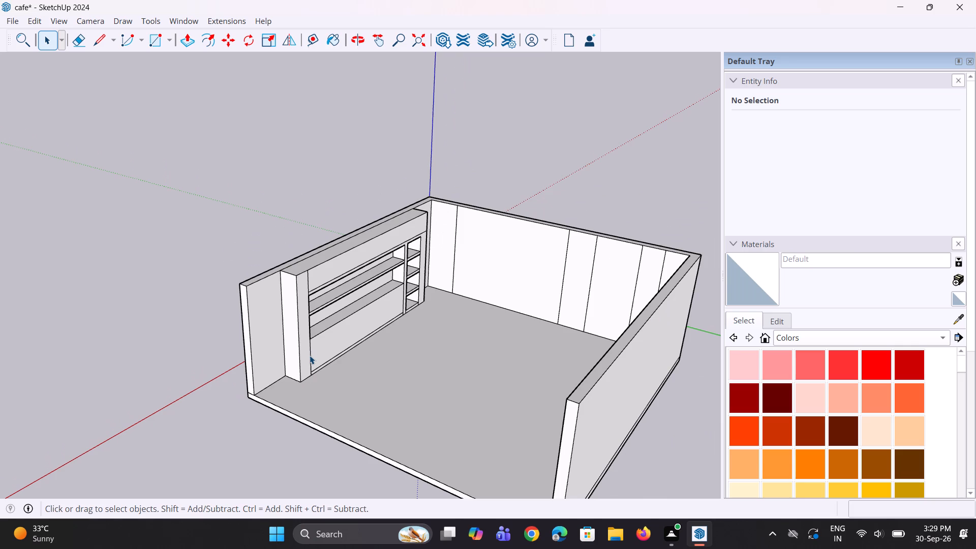
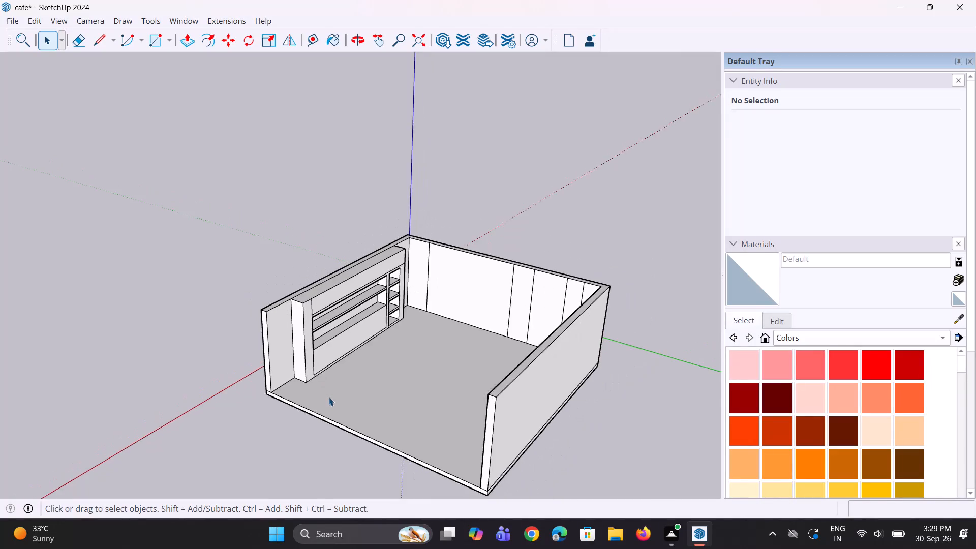
Copy the top edge of the back wall's widest section about 2' straight down.
middle_click_drag(358, 342, 381, 347)
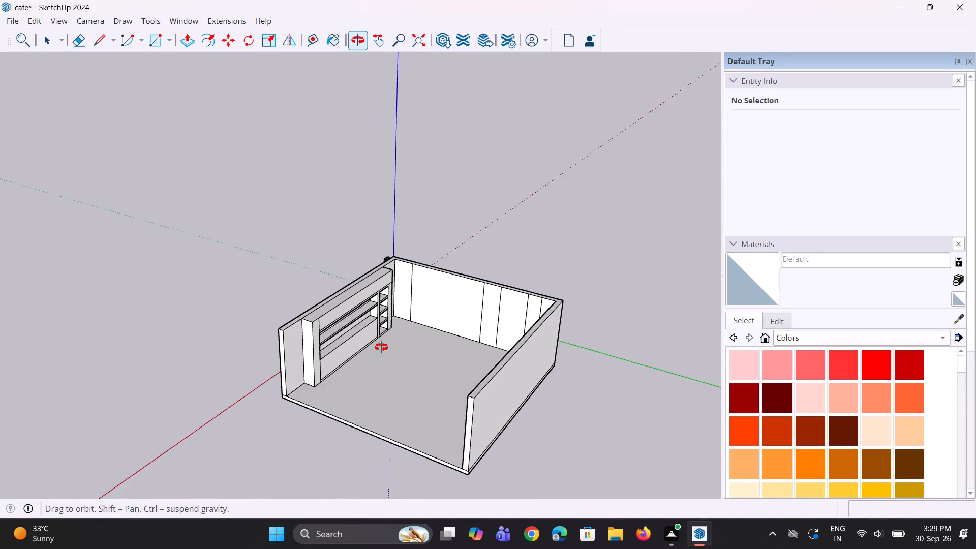
middle_click_drag(381, 347, 382, 348)
scroll(398, 297, "up", 2)
middle_click_drag(412, 293, 430, 284)
scroll(429, 285, "up", 5)
middle_click_drag(408, 295, 418, 292)
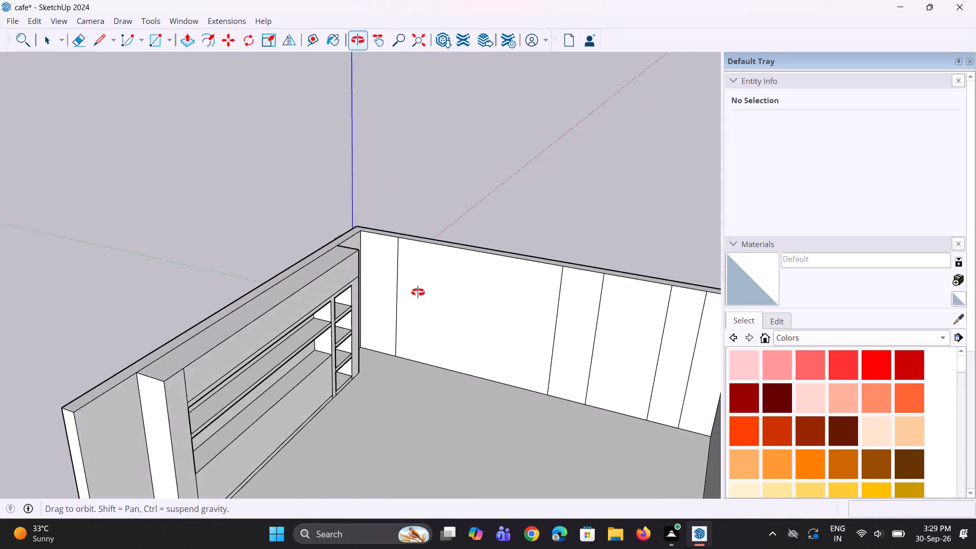
middle_click_drag(418, 292, 437, 293)
scroll(381, 319, "up", 3)
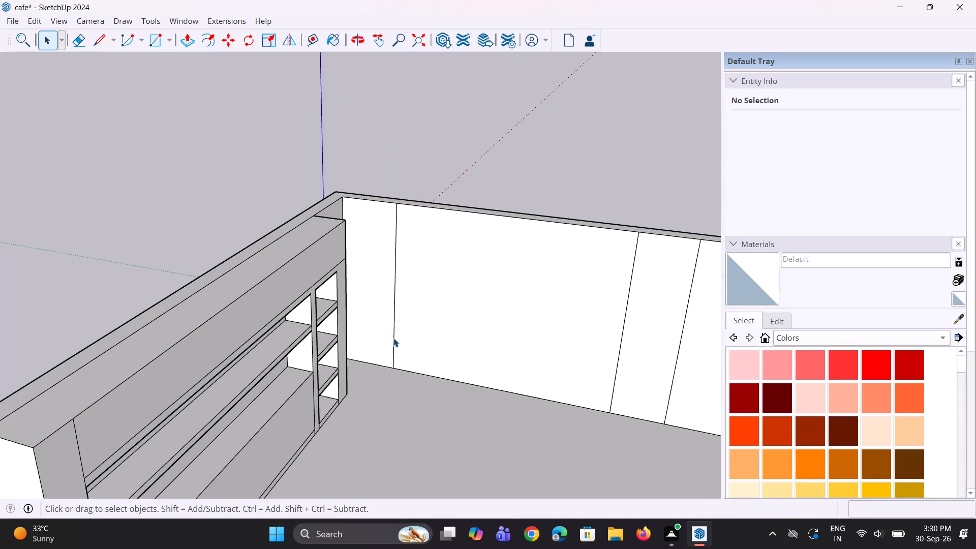
scroll(393, 338, "down", 5)
middle_click_drag(389, 339, 383, 336)
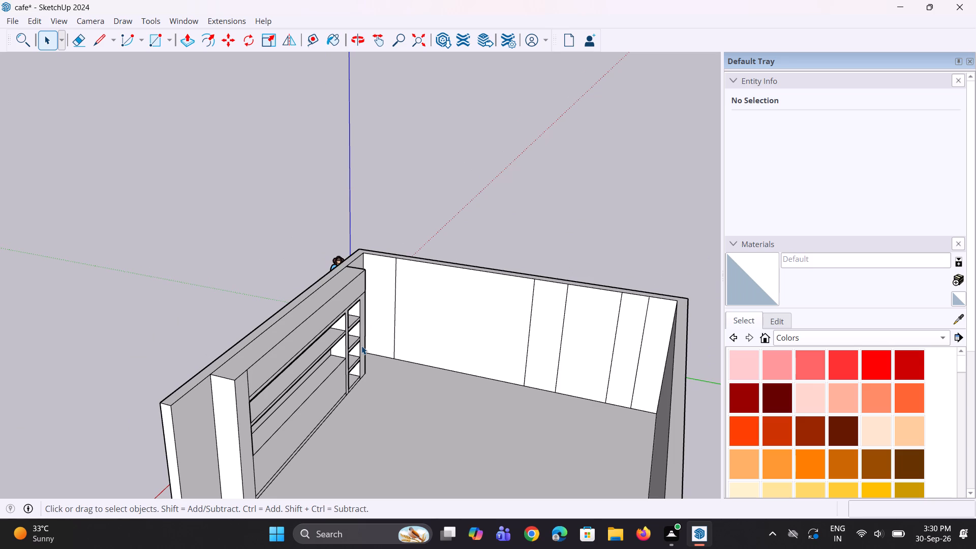
scroll(420, 371, "down", 1)
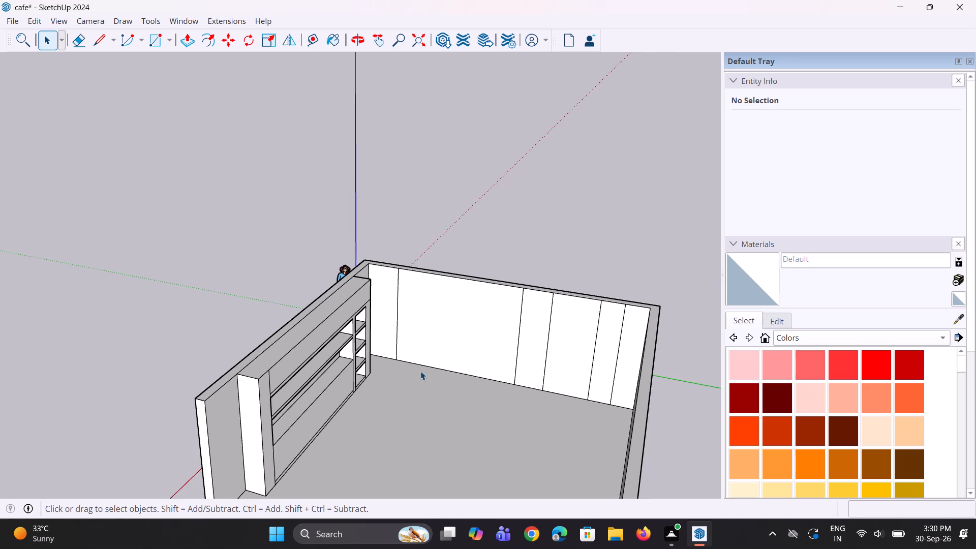
middle_click_drag(437, 365, 449, 319)
scroll(449, 290, "up", 4)
left_click(443, 280)
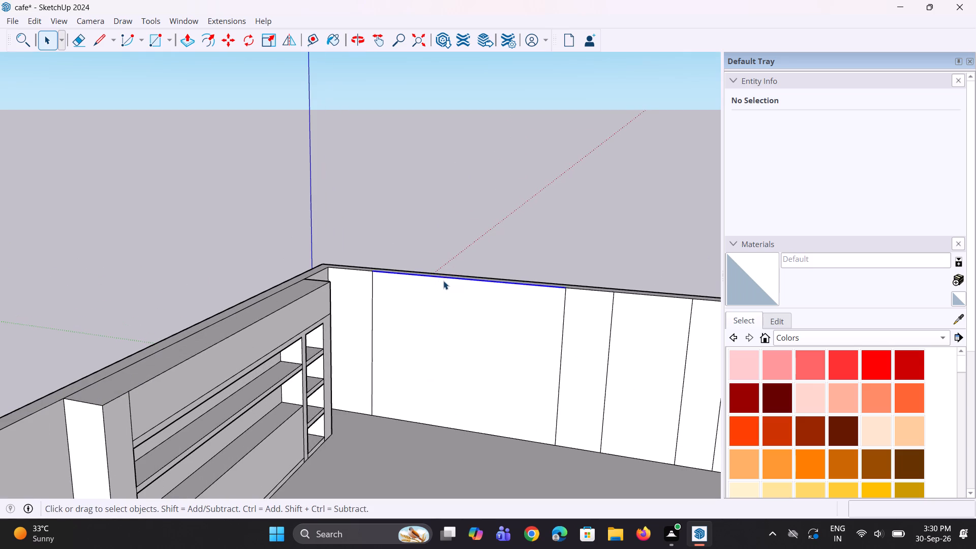
scroll(447, 303, "up", 2)
key("m")
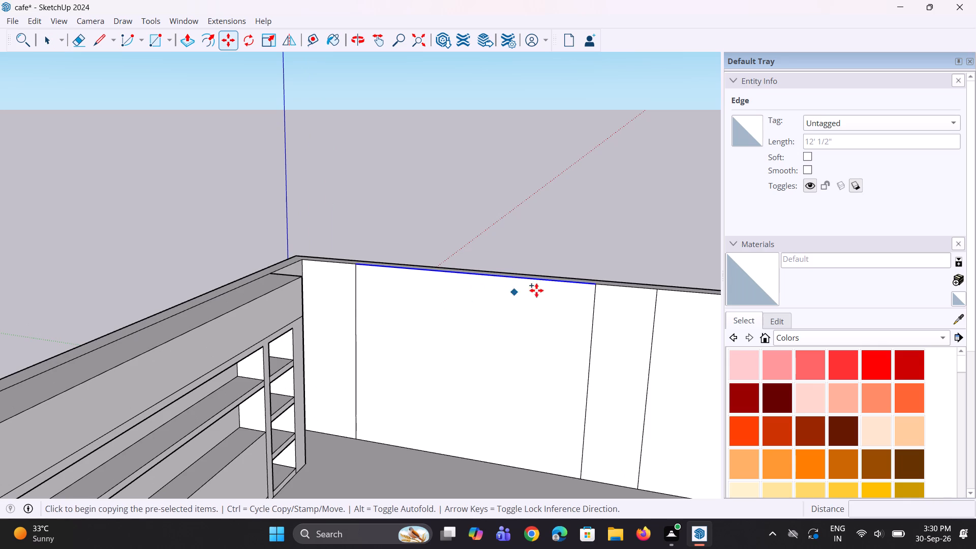
left_click(593, 291)
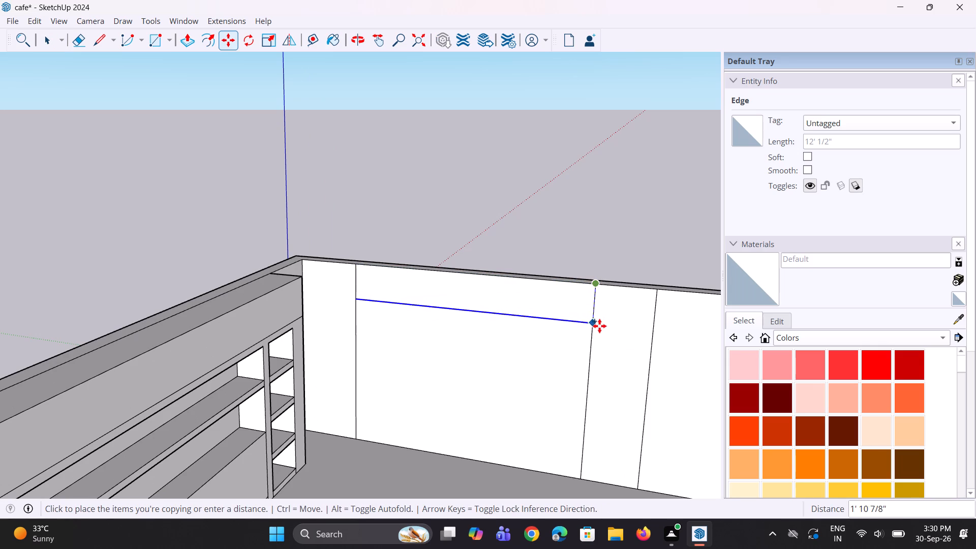
left_click(599, 328)
key("space")
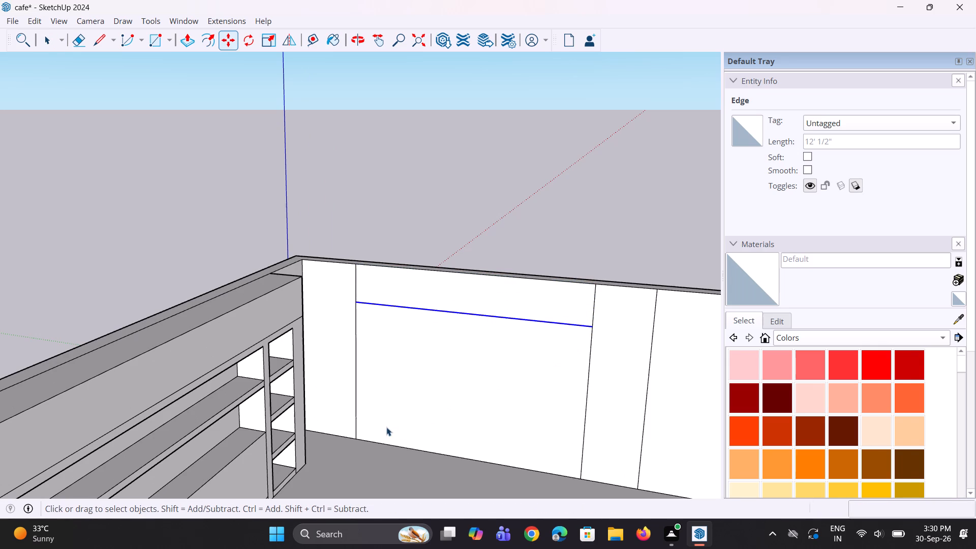
Copy both segments of the dividing edge nearest the shelf panel about 2' 6 9/16" toward the shelf panel.
key("space")
left_click(355, 409)
scroll(354, 408, "down", 2)
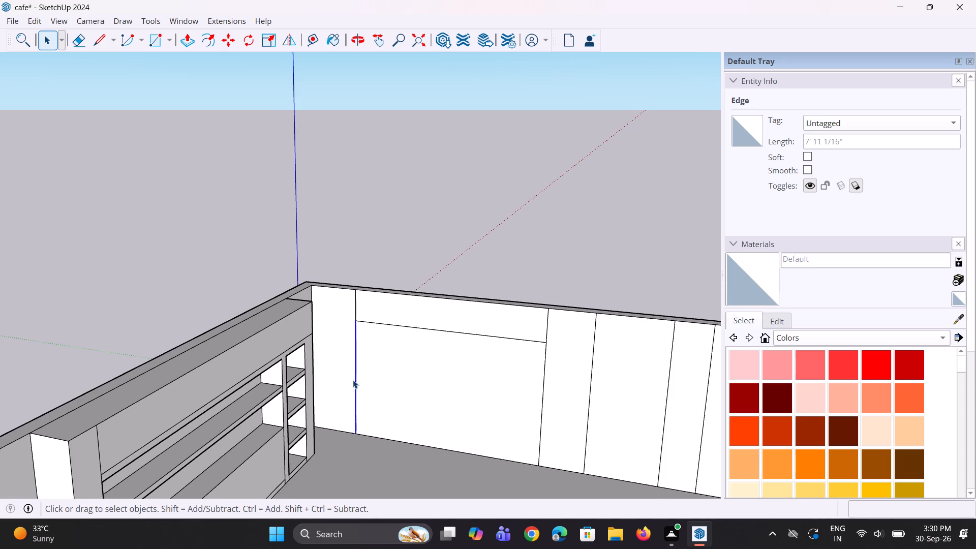
scroll(353, 355, "up", 2)
scroll(356, 280, "up", 1)
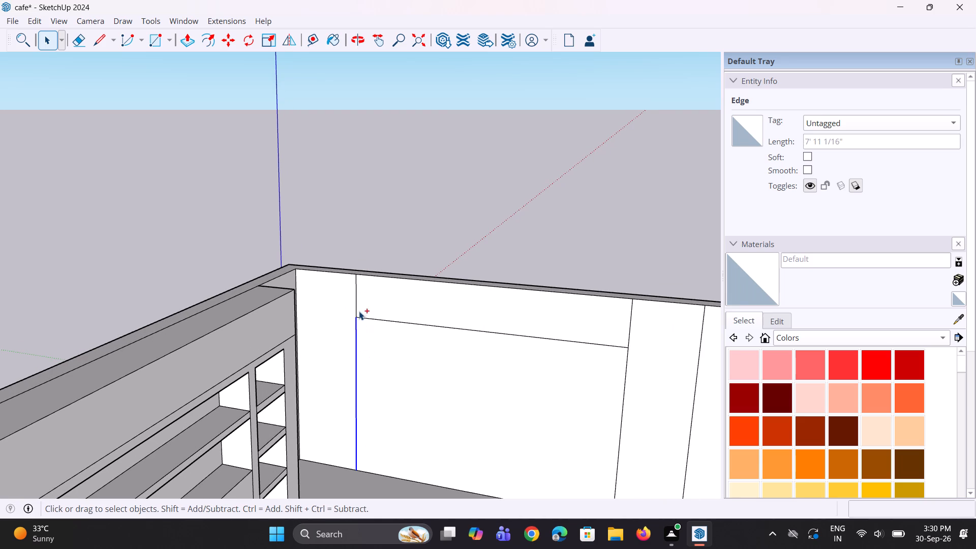
left_click(355, 301, "ctrl")
left_click(356, 297)
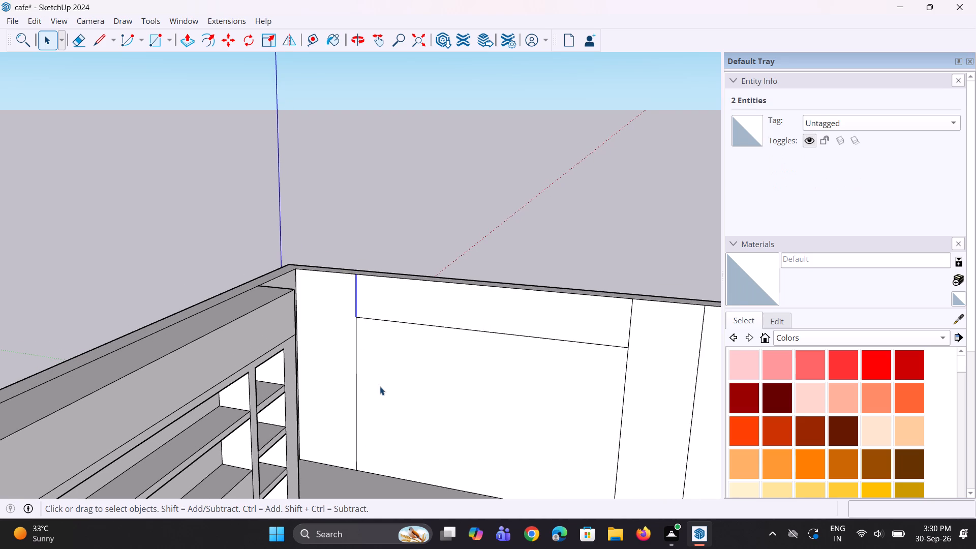
scroll(378, 396, "up", 3)
left_click(349, 364, "ctrl")
scroll(358, 327, "down", 5)
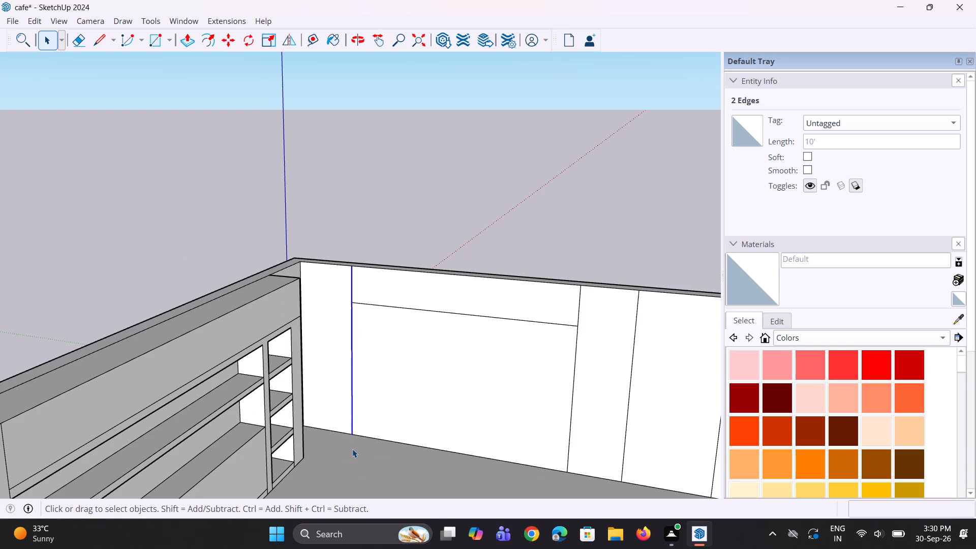
key("m")
left_click(347, 434)
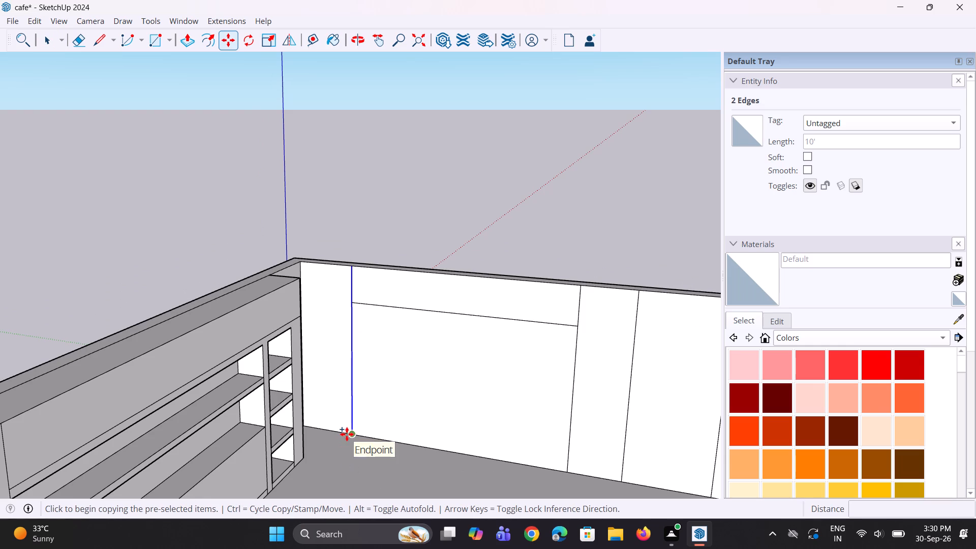
left_click(313, 426)
scroll(325, 425, "down", 2)
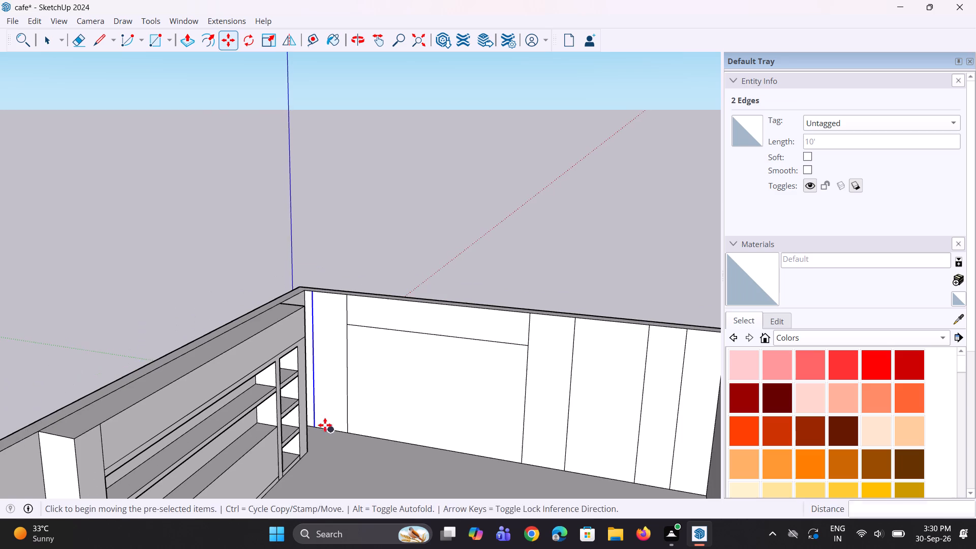
key("space")
Erase the two short vertical segments above the ends of the widest section's horizontal edge, joining the surrounding sections into a frame.
key("e")
scroll(347, 335, "up", 1)
left_click(345, 312)
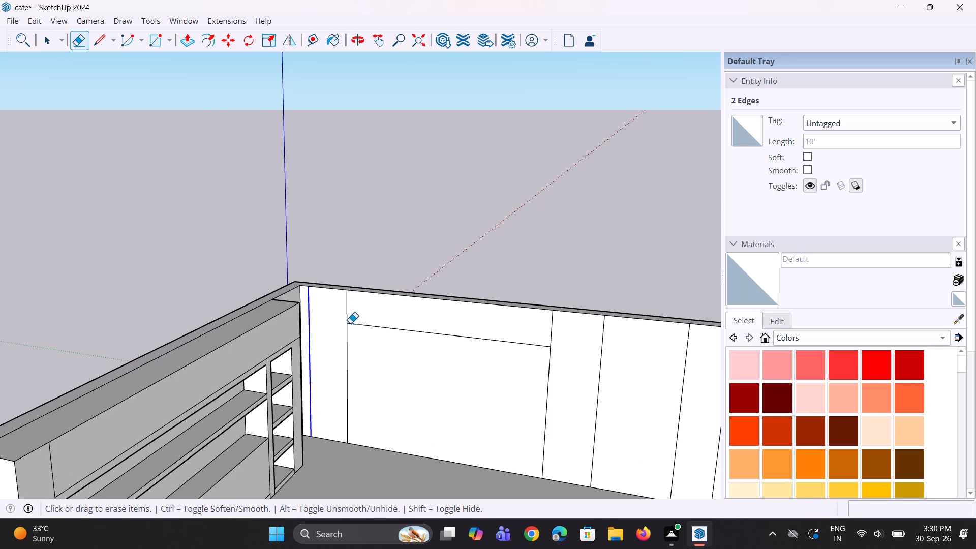
left_click(347, 313)
scroll(350, 365, "down", 3)
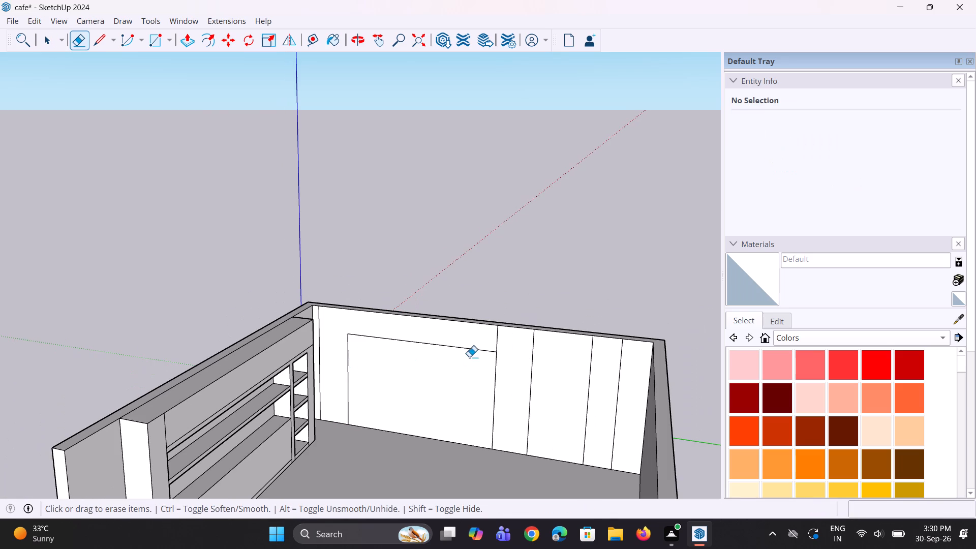
scroll(474, 325, "up", 1)
left_click(500, 342)
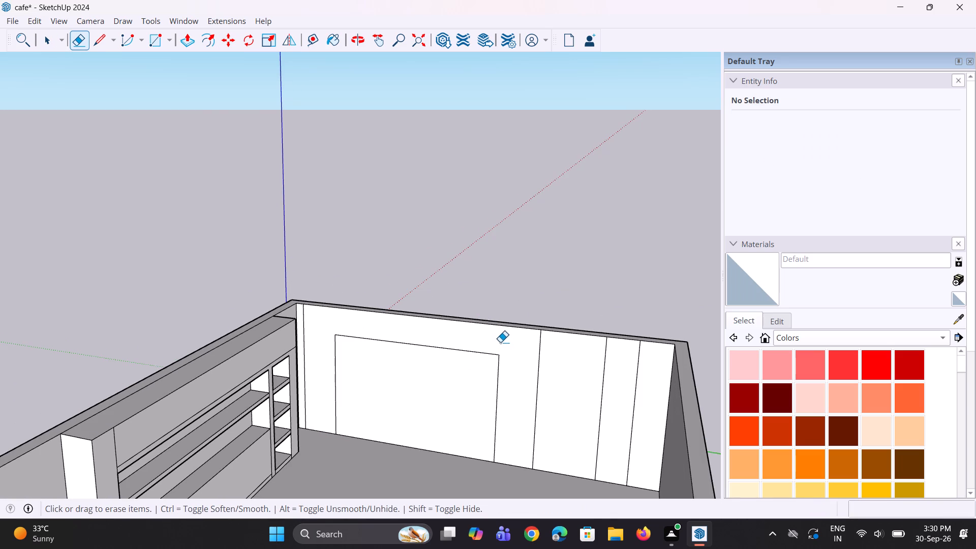
scroll(482, 372, "down", 2)
key("space")
key("space")
Push/Pull the frame-shaped face around the widest section about 1' 4 1/4" into the room.
middle_click(547, 403)
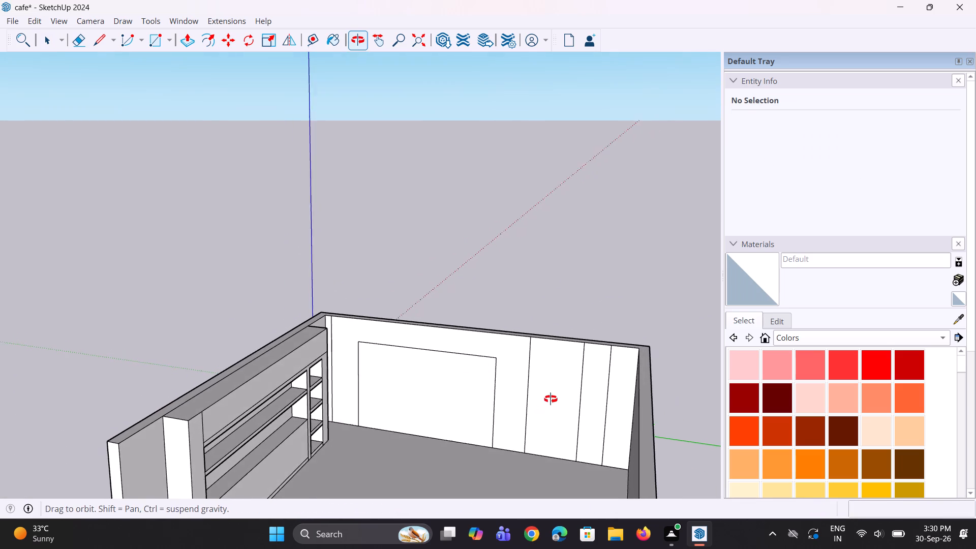
scroll(551, 399, "down", 2)
key("p")
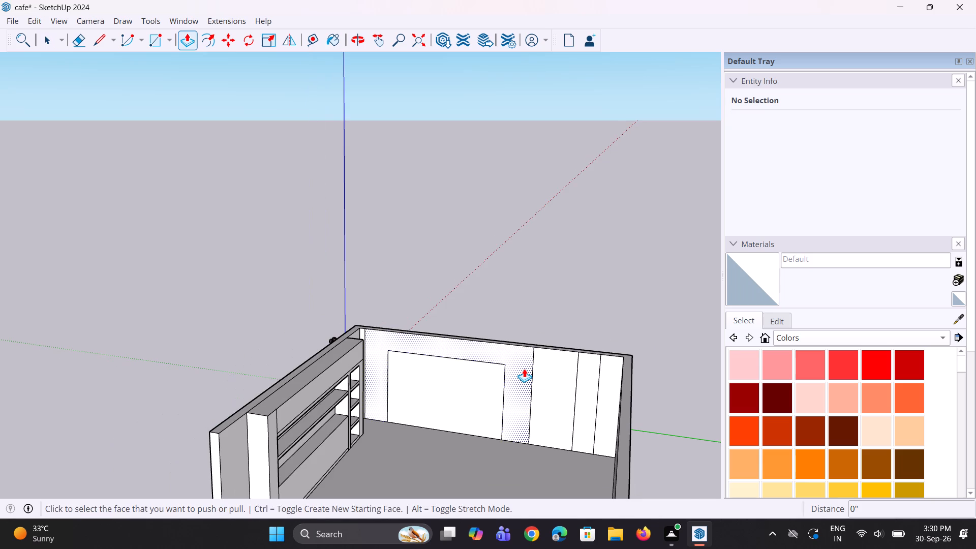
left_click(524, 369)
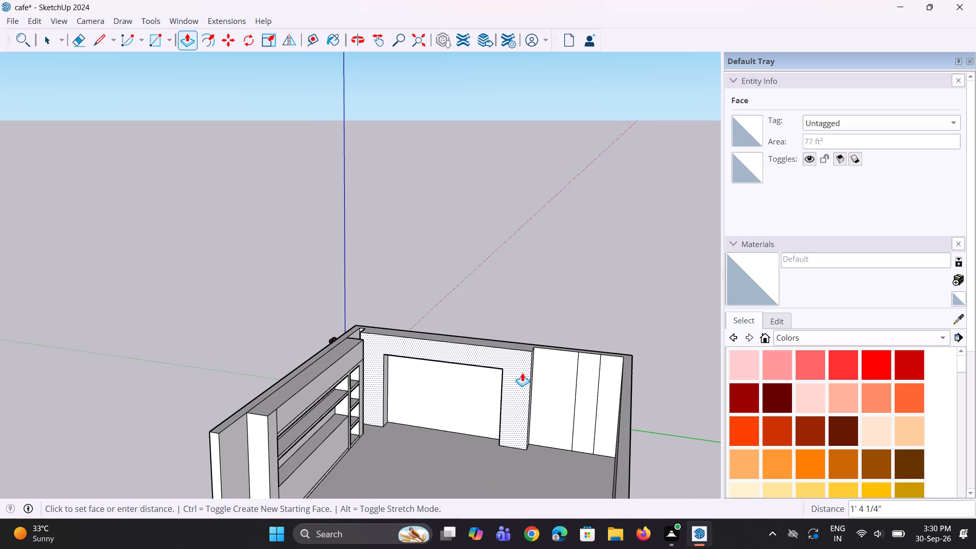
left_click(522, 373)
middle_click_drag(495, 422, 500, 420)
key("space")
key("space")
Push/Pull the wall section next to the frame about 2' 5 15/16" into the room.
middle_click_drag(553, 409, 534, 397)
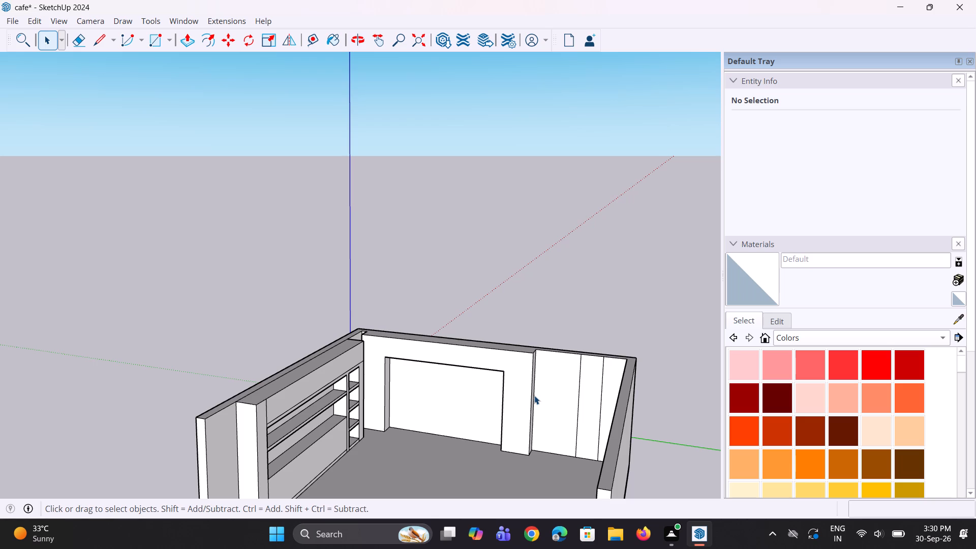
middle_click_drag(559, 394, 578, 387)
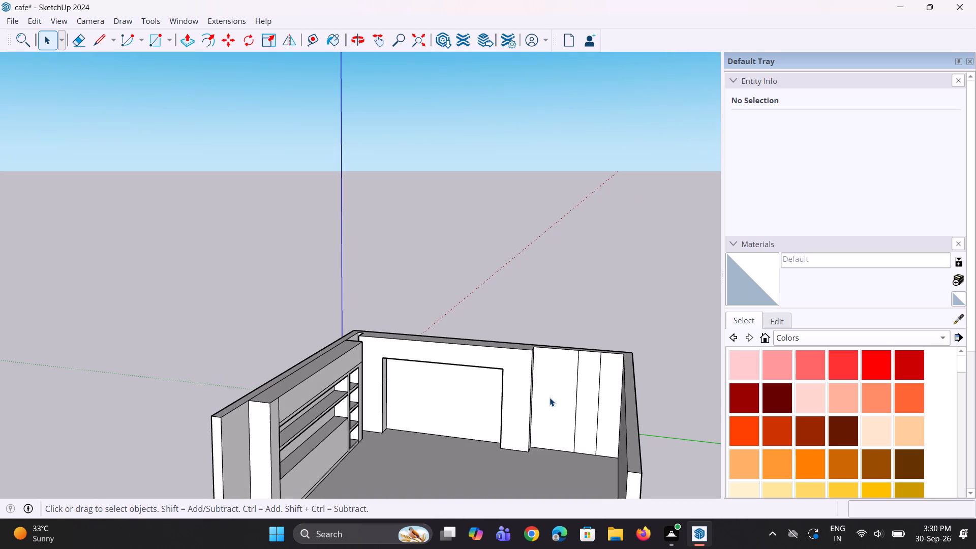
key("p")
left_click(550, 398)
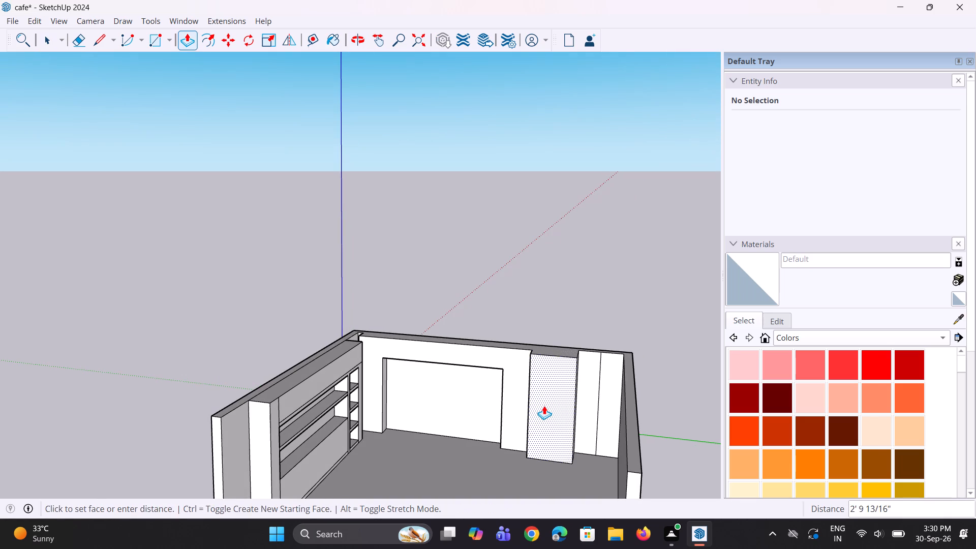
left_click(541, 403)
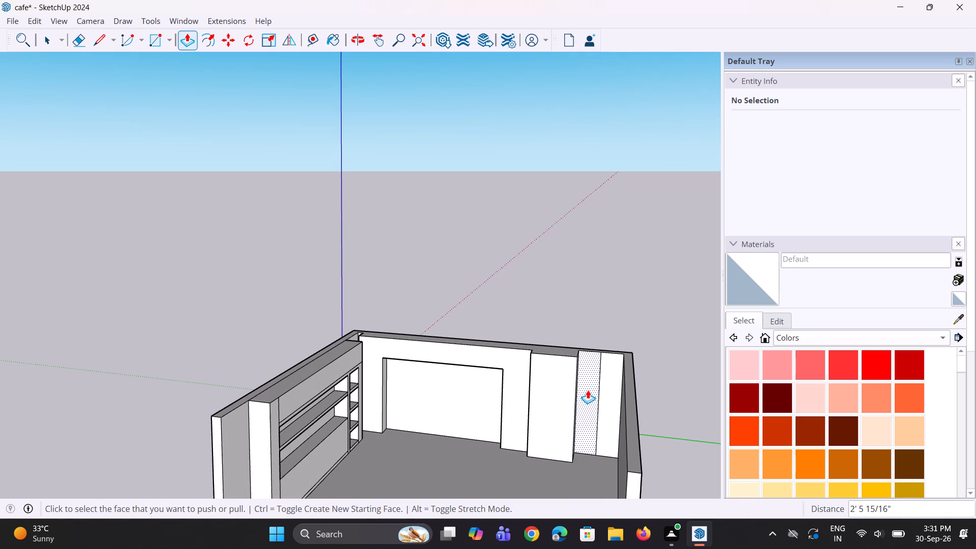
Push/Pull the narrow section beyond it 1' 4 1/4" into the room, aligning it with the frame's front face.
left_click(588, 390)
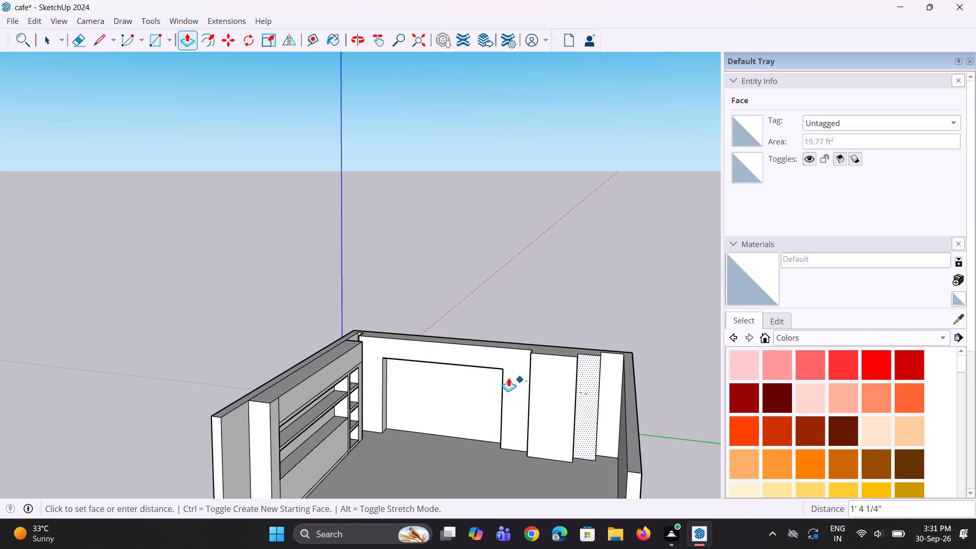
left_click(508, 378)
Push the front face of the protruding section next to the frame back about 4 3/16" toward the wall.
middle_click_drag(608, 387, 474, 454)
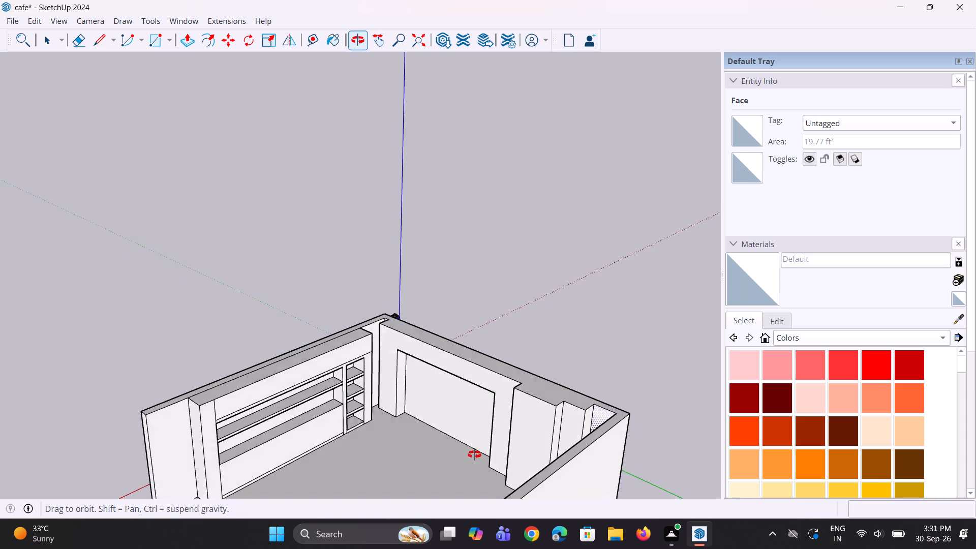
middle_click_drag(474, 454, 452, 475)
scroll(443, 419, "down", 4)
middle_click_drag(443, 418, 587, 391)
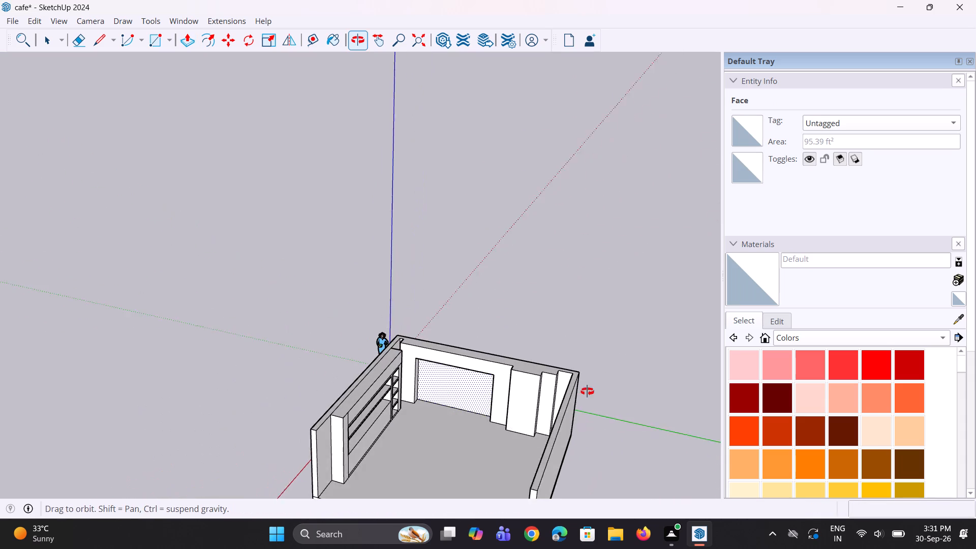
middle_click_drag(587, 391, 588, 390)
middle_click_drag(514, 408, 481, 423)
scroll(512, 417, "up", 6)
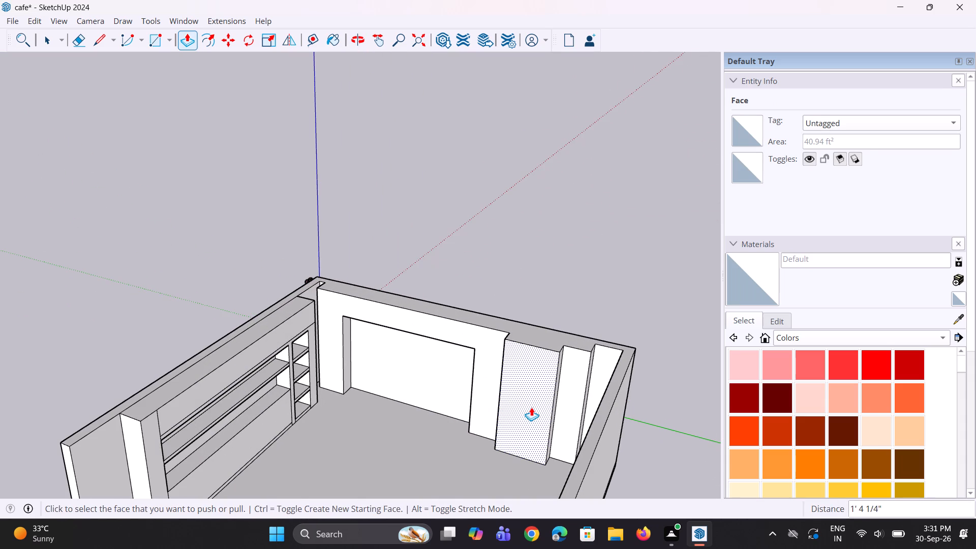
left_click(531, 407)
left_click(531, 404)
Push the front face of that same protruding section back about 4 3/4" further toward the wall.
middle_click_drag(508, 400, 618, 385)
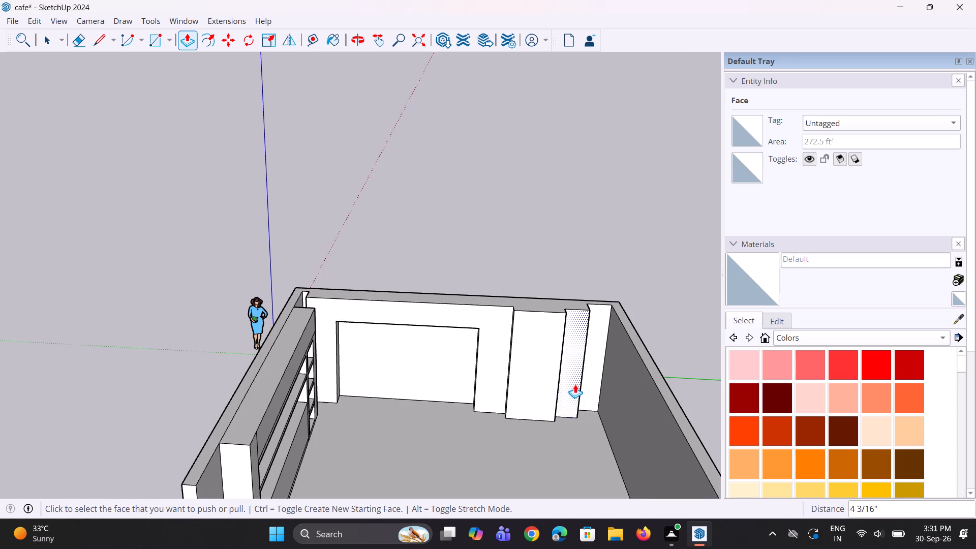
middle_click_drag(581, 381, 672, 303)
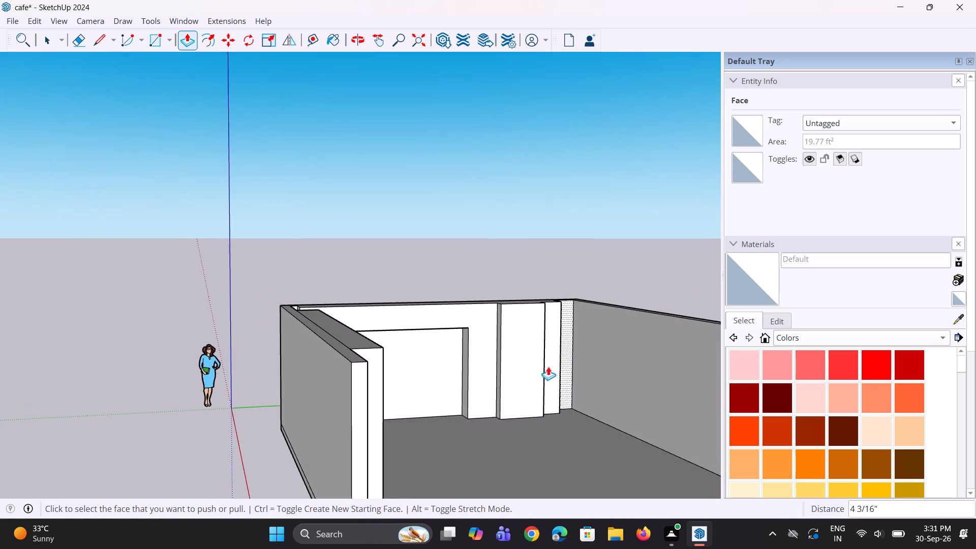
scroll(538, 370, "up", 5)
left_click(509, 383)
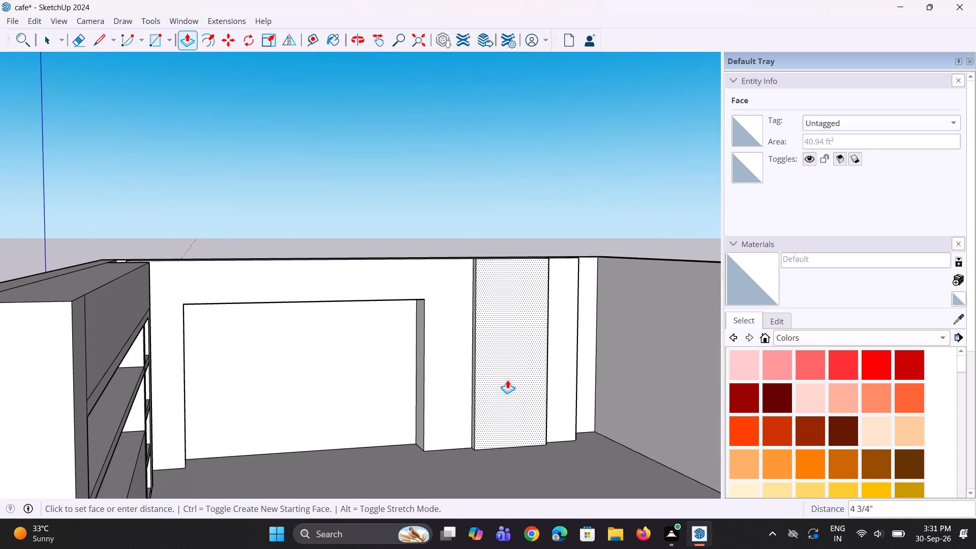
left_click(507, 380)
key("space")
key("space")
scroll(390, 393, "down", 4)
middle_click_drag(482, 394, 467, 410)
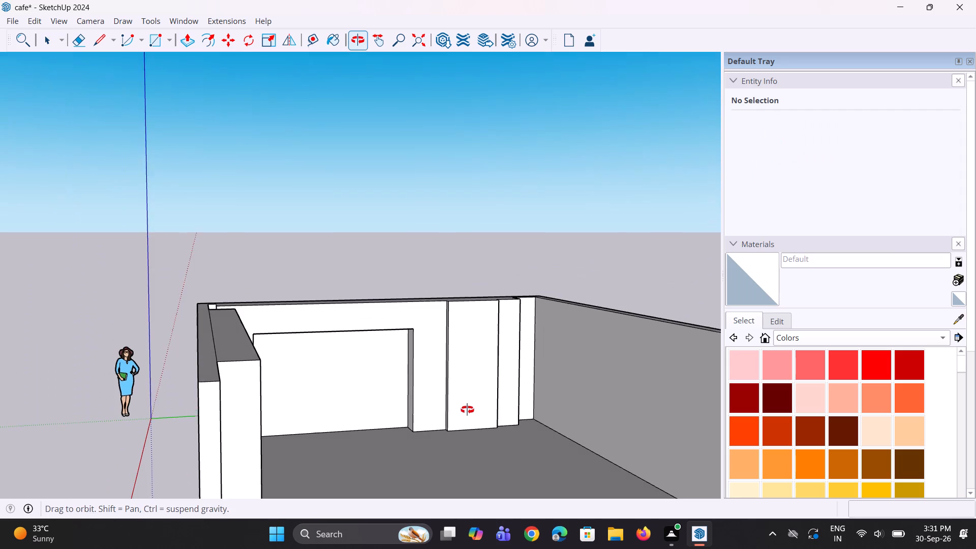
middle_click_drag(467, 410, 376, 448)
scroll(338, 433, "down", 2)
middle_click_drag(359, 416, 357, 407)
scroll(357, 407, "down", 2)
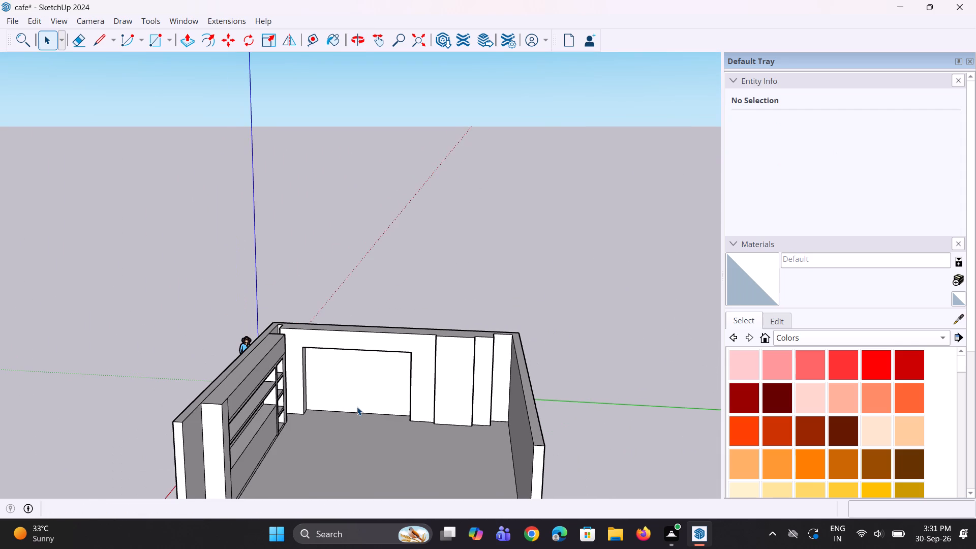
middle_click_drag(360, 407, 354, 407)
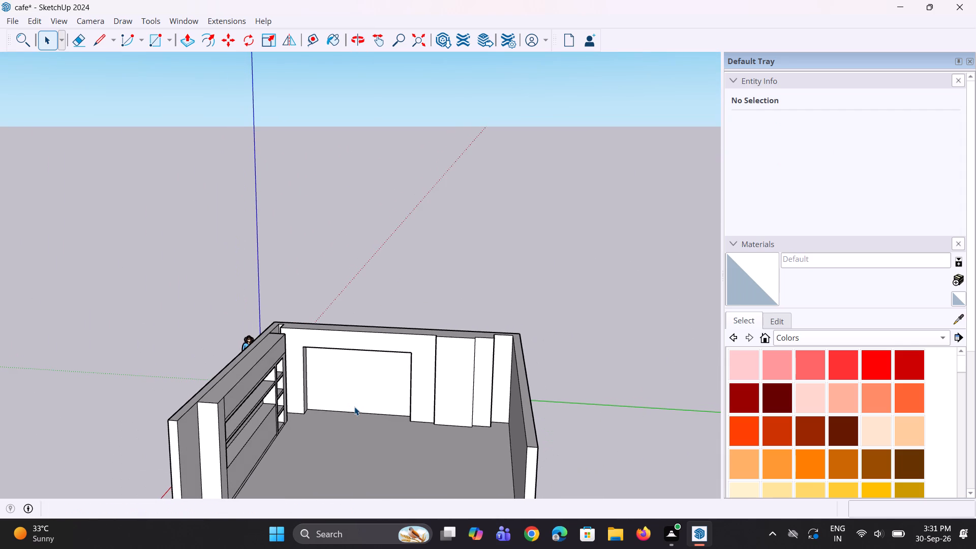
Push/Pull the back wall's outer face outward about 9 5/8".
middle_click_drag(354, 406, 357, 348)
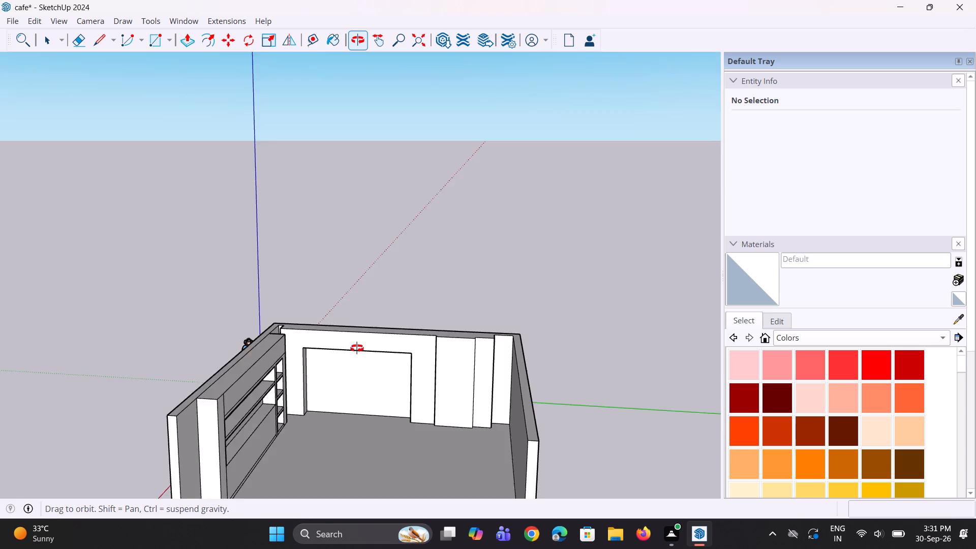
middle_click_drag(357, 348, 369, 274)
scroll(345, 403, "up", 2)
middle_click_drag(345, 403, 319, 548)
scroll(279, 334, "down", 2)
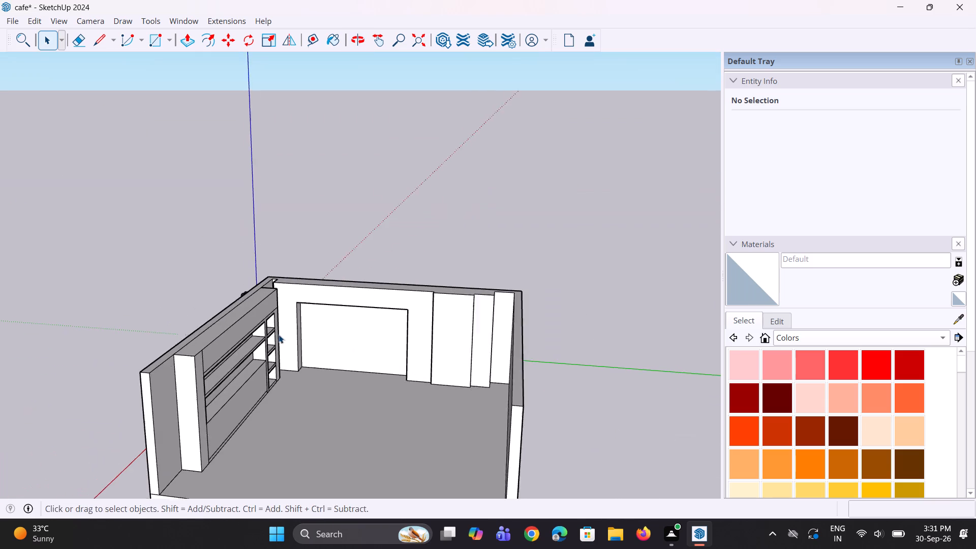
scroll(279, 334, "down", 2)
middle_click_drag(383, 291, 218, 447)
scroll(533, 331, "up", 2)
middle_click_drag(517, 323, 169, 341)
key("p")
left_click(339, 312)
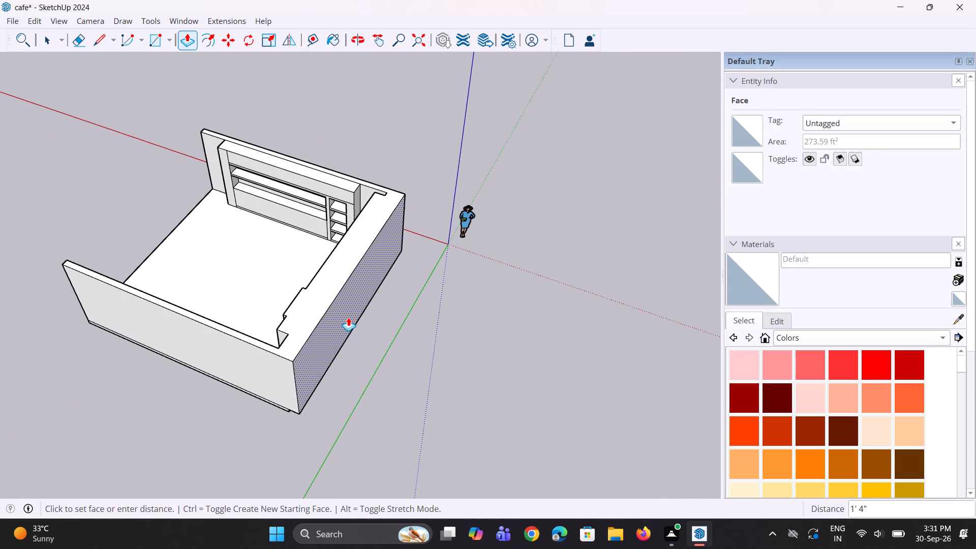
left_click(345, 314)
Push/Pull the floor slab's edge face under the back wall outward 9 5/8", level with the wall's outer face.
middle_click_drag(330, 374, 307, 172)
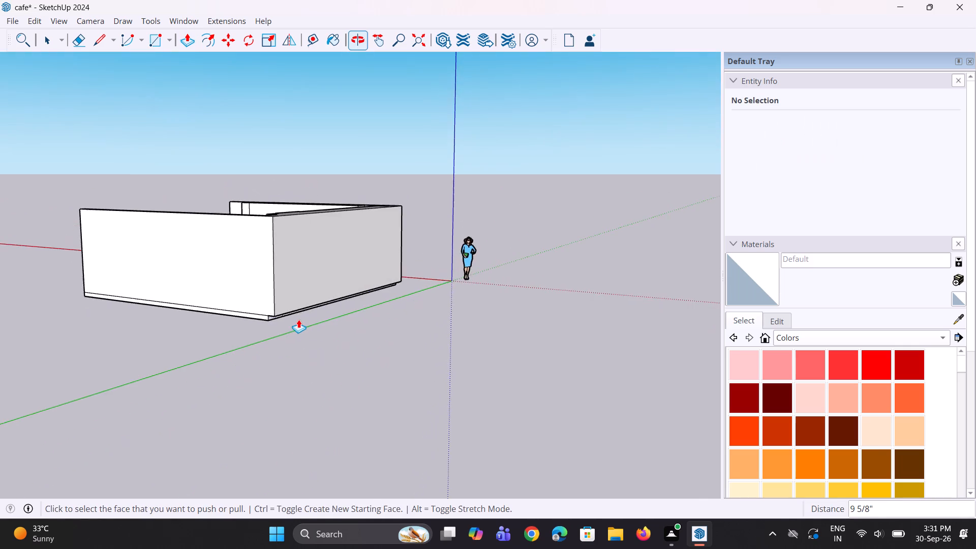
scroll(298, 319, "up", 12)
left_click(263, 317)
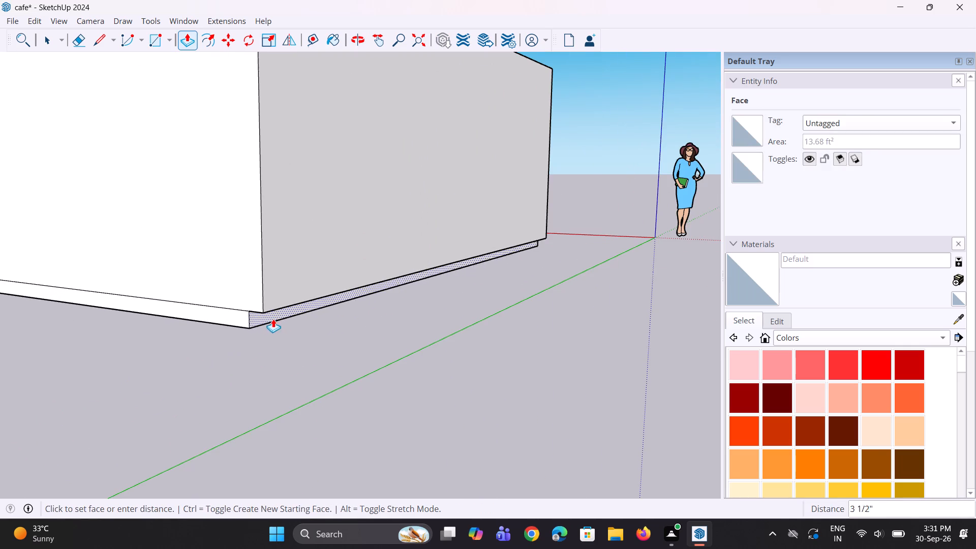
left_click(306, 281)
Undo the slab and outer wall extensions and all earlier Push/Pulls of the back wall's frame and adjoining sections.
scroll(300, 321, "down", 4)
middle_click_drag(277, 347, 570, 432)
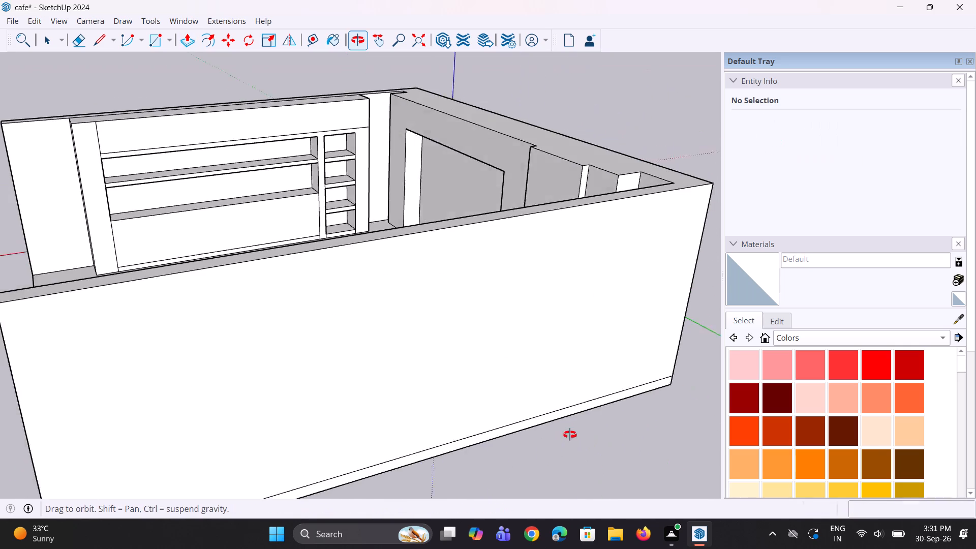
scroll(357, 252, "down", 3)
middle_click_drag(360, 280, 442, 333)
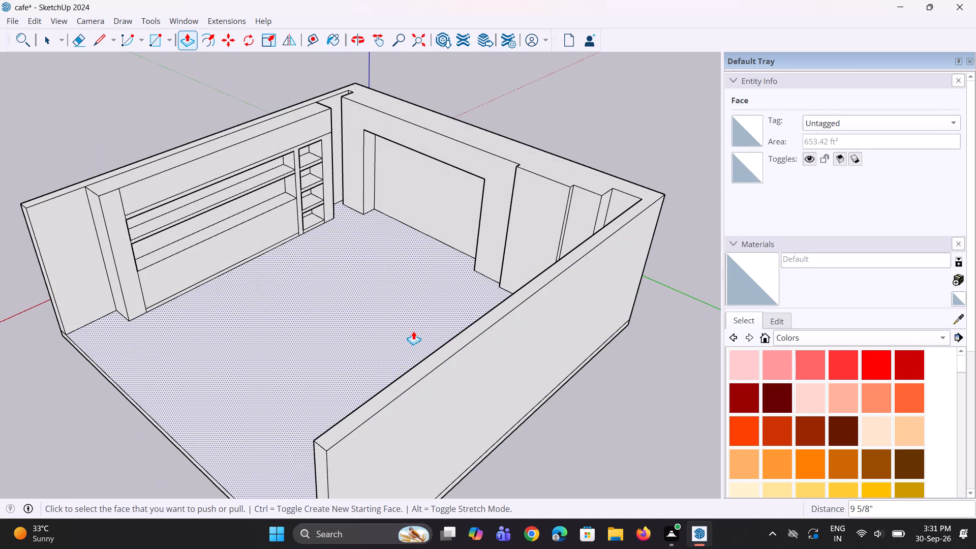
key("ctrl+z")
key("ctrl+z")
key("ctrl+z")
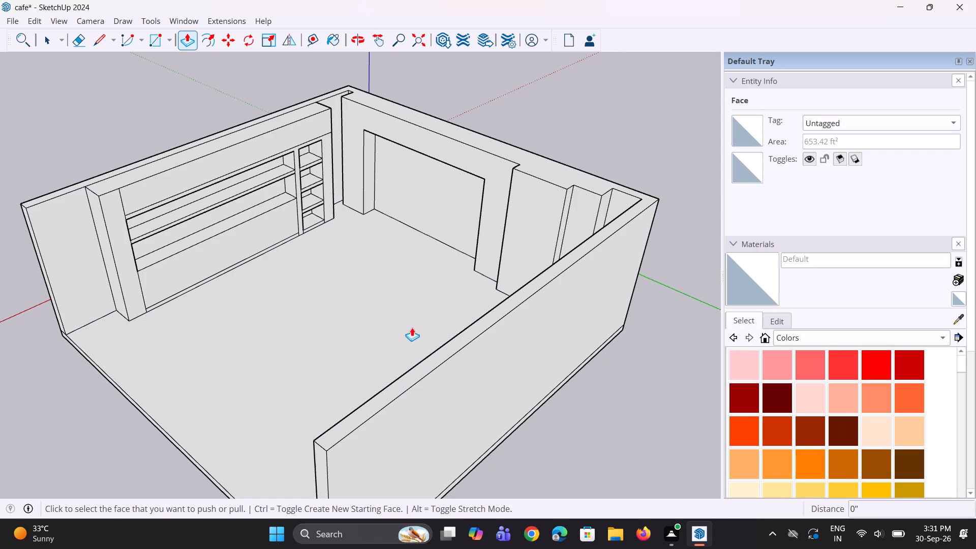
key("ctrl+z")
key("ctrl+z")
key("ctrl+z")
key("ctrl+z")
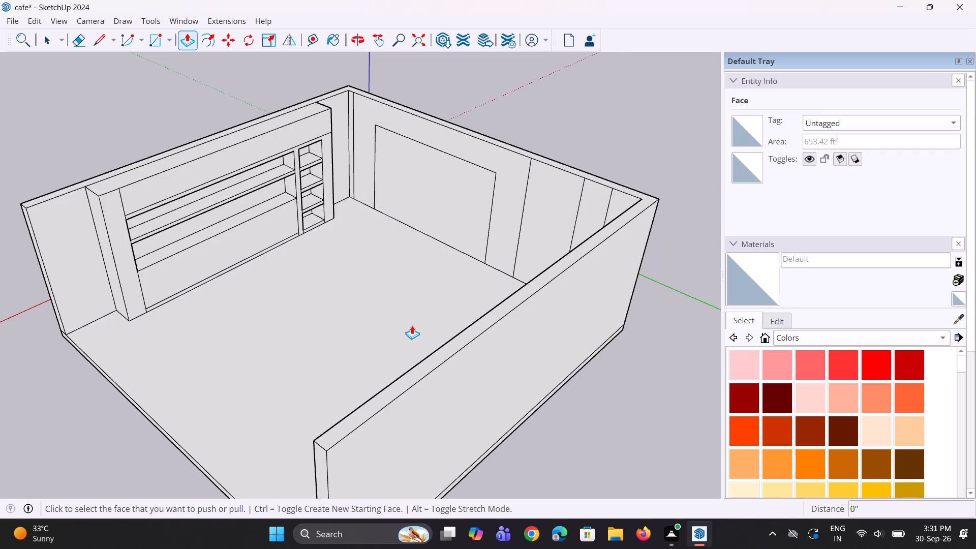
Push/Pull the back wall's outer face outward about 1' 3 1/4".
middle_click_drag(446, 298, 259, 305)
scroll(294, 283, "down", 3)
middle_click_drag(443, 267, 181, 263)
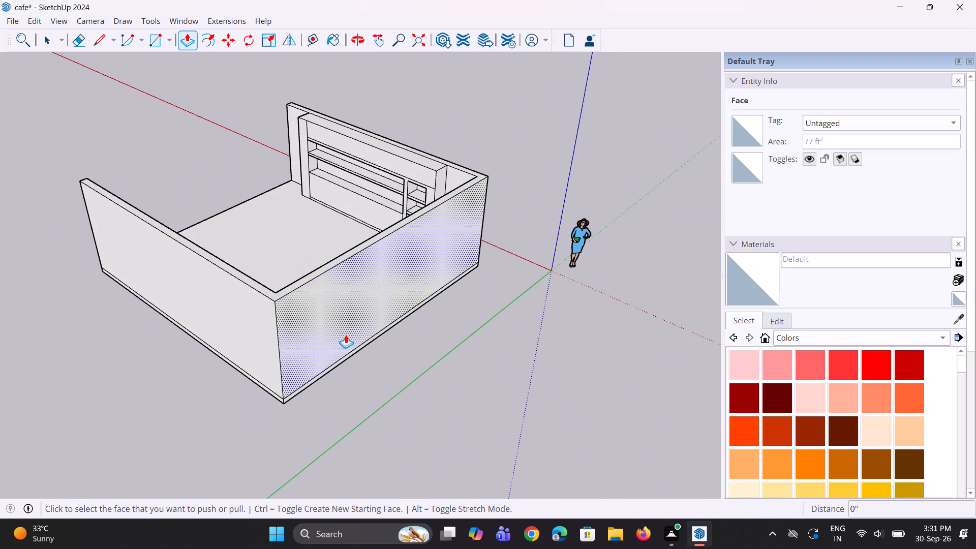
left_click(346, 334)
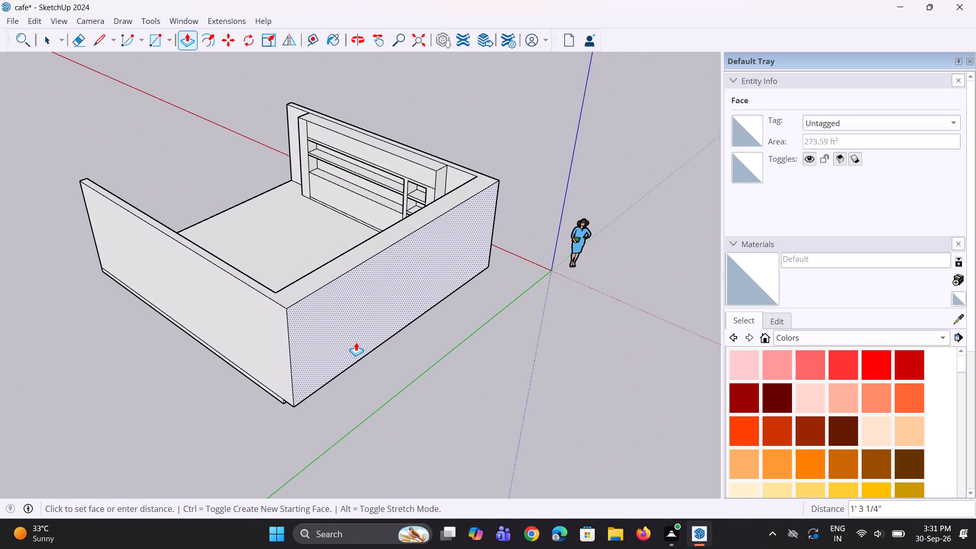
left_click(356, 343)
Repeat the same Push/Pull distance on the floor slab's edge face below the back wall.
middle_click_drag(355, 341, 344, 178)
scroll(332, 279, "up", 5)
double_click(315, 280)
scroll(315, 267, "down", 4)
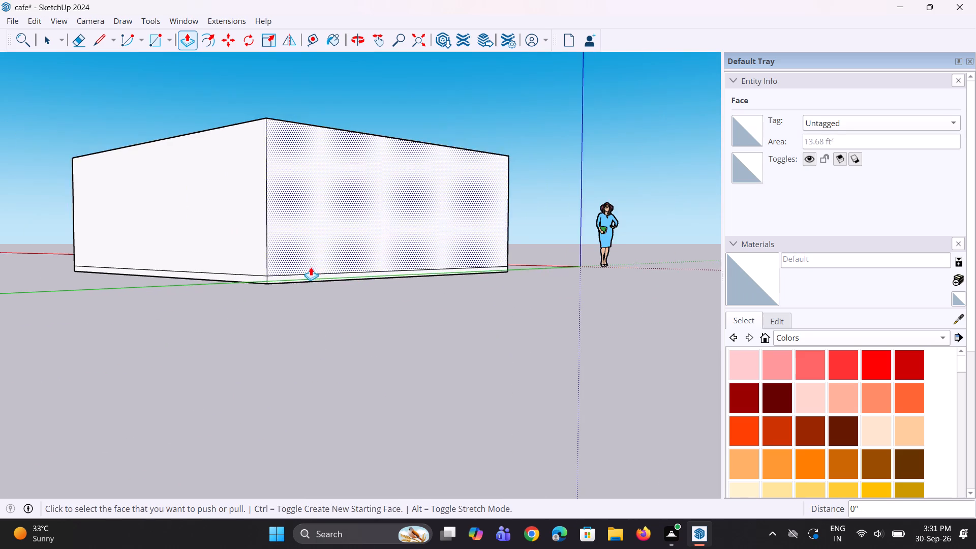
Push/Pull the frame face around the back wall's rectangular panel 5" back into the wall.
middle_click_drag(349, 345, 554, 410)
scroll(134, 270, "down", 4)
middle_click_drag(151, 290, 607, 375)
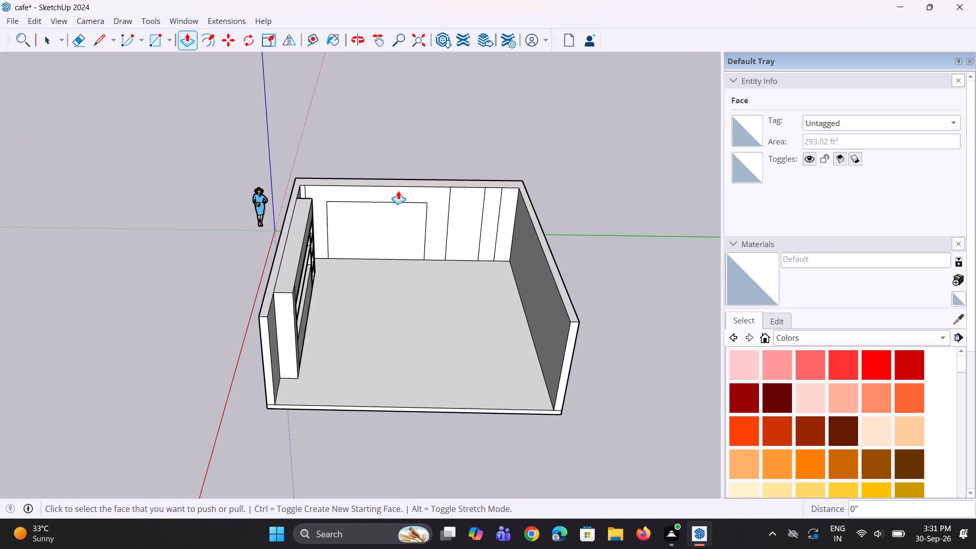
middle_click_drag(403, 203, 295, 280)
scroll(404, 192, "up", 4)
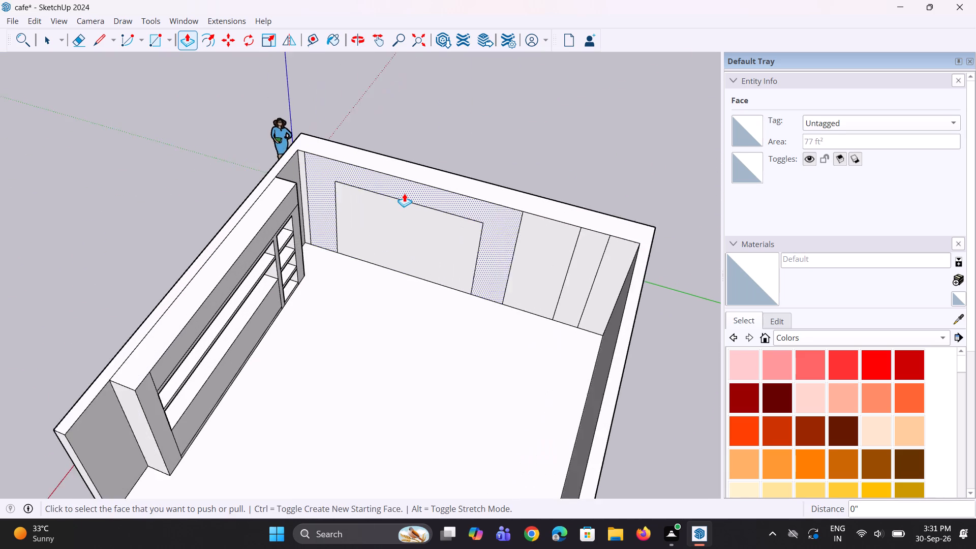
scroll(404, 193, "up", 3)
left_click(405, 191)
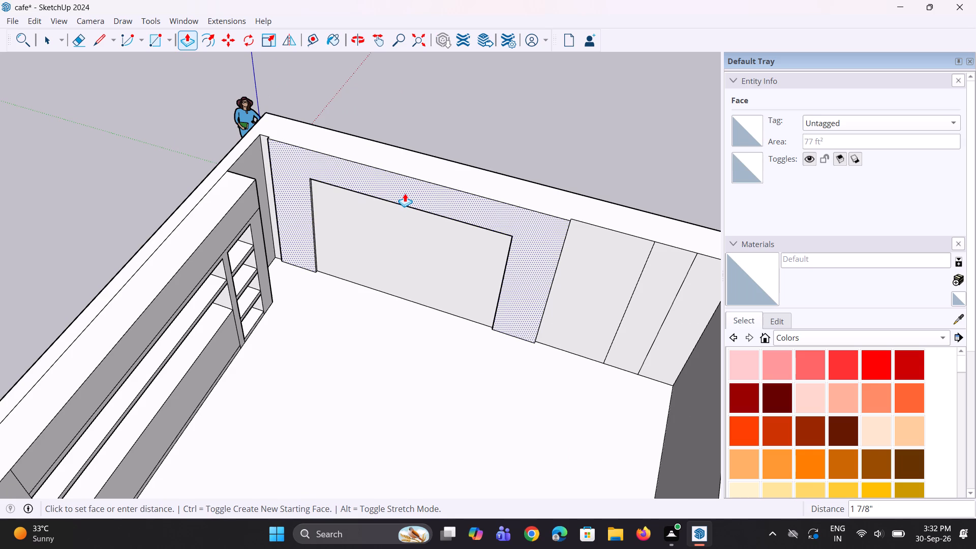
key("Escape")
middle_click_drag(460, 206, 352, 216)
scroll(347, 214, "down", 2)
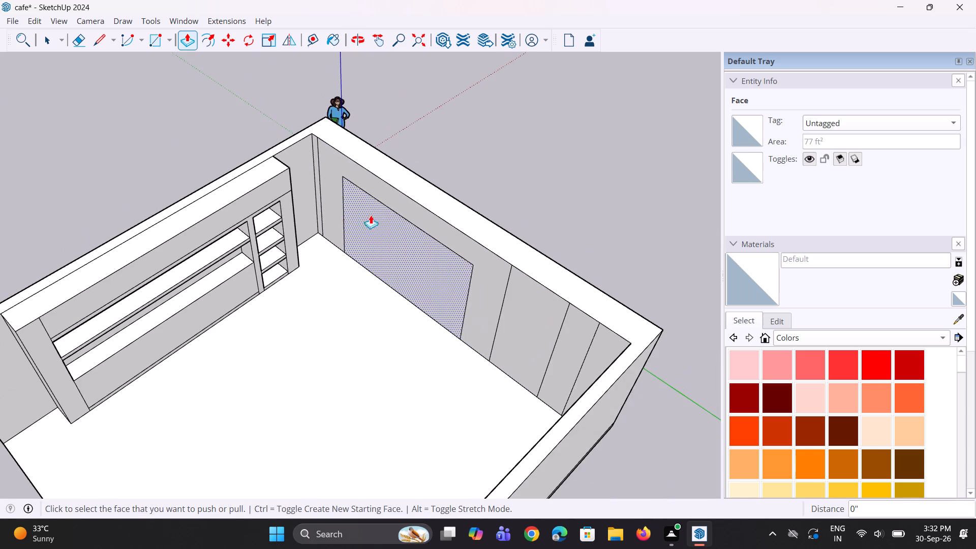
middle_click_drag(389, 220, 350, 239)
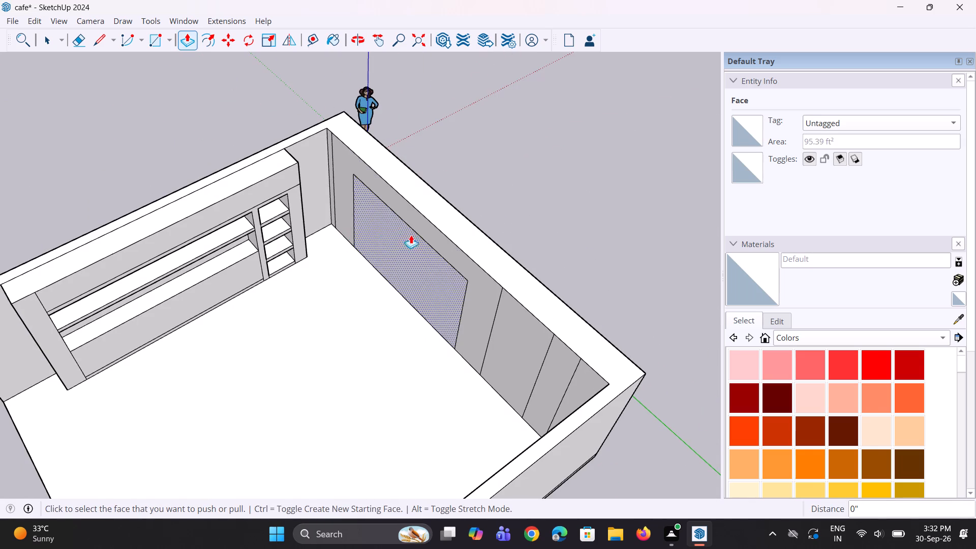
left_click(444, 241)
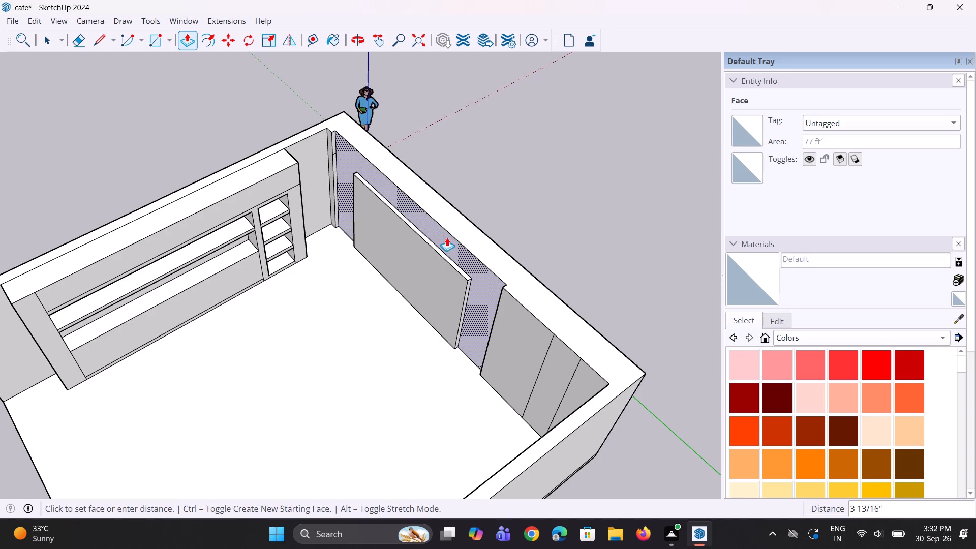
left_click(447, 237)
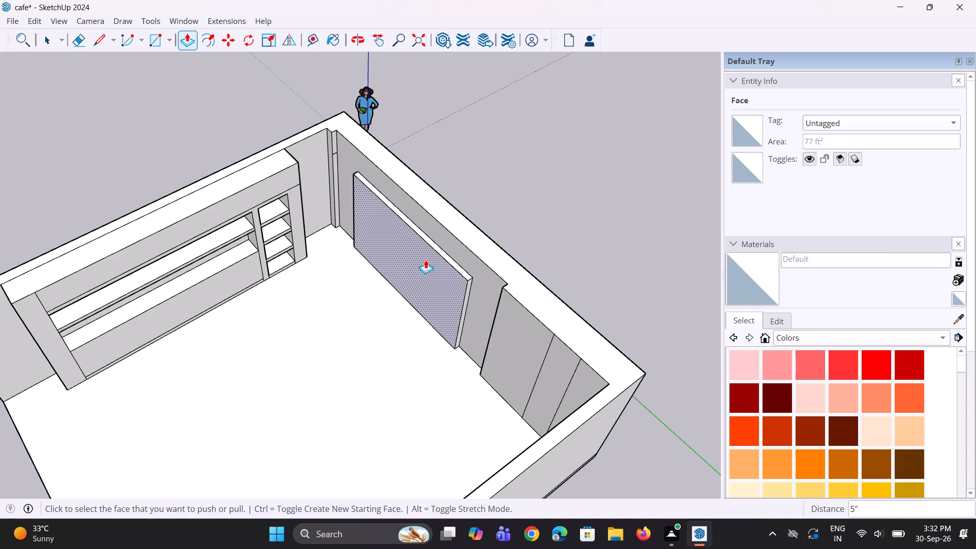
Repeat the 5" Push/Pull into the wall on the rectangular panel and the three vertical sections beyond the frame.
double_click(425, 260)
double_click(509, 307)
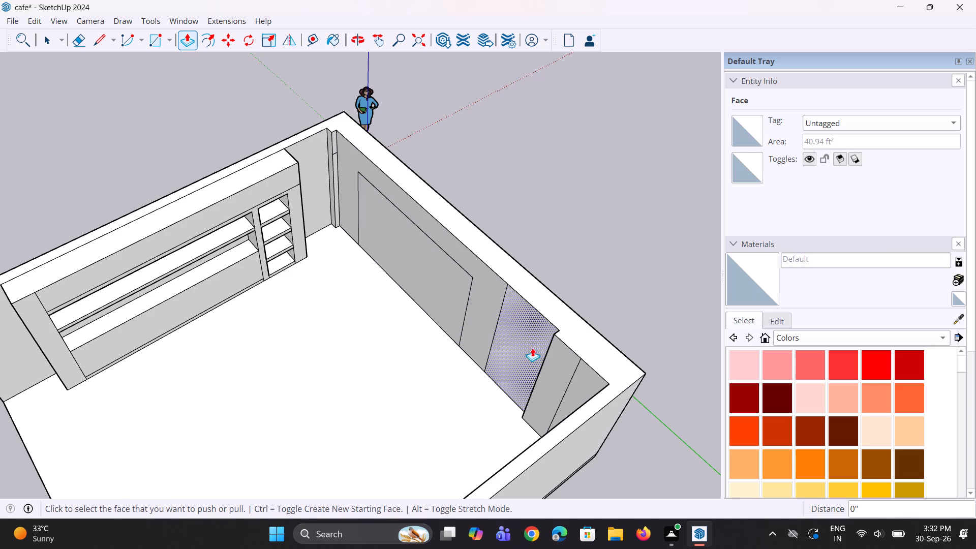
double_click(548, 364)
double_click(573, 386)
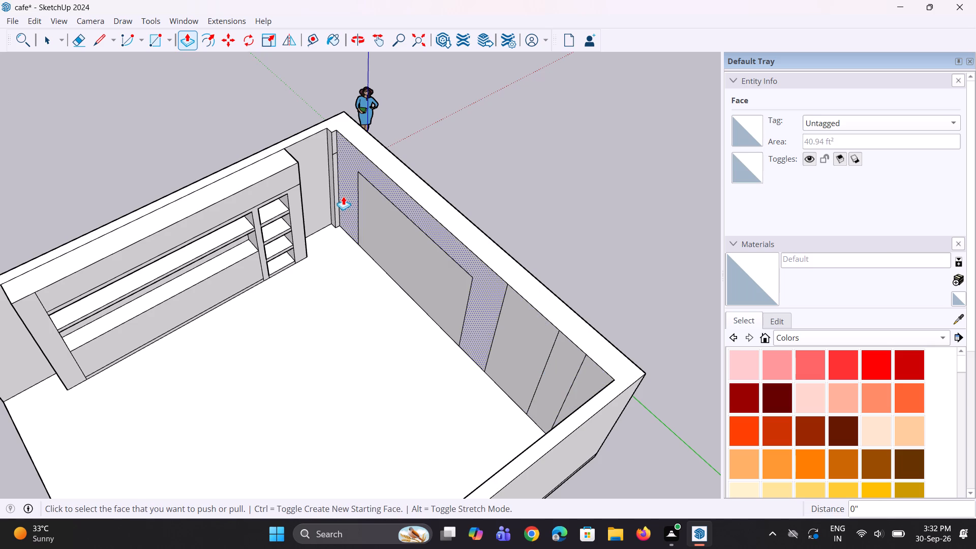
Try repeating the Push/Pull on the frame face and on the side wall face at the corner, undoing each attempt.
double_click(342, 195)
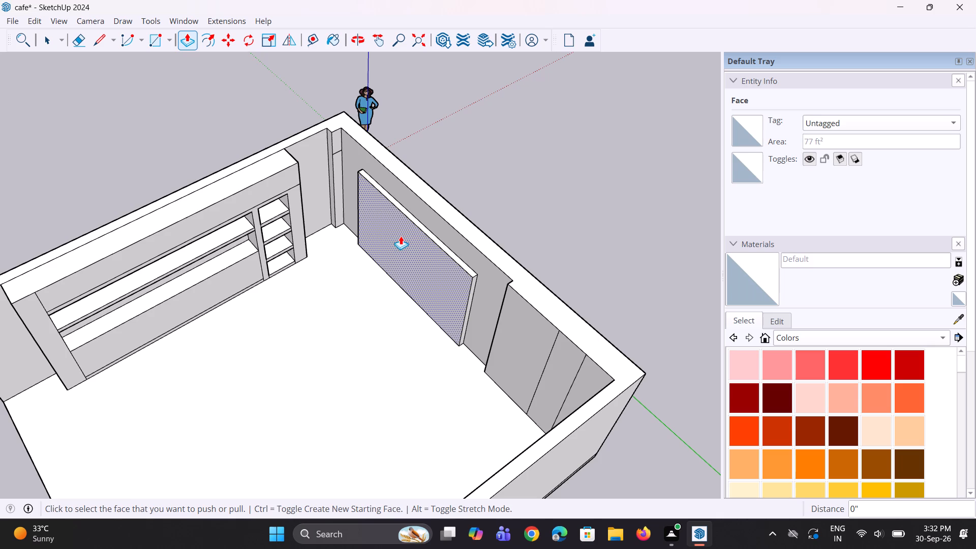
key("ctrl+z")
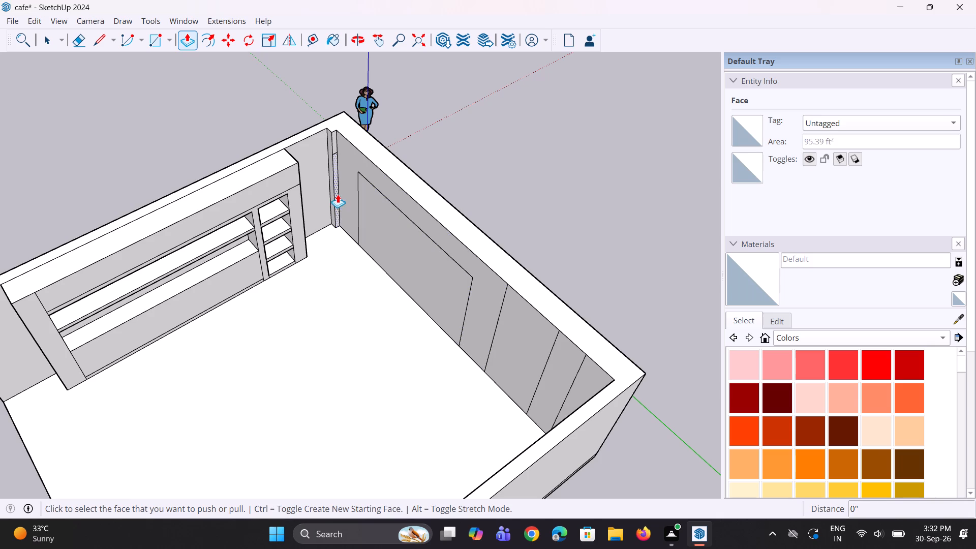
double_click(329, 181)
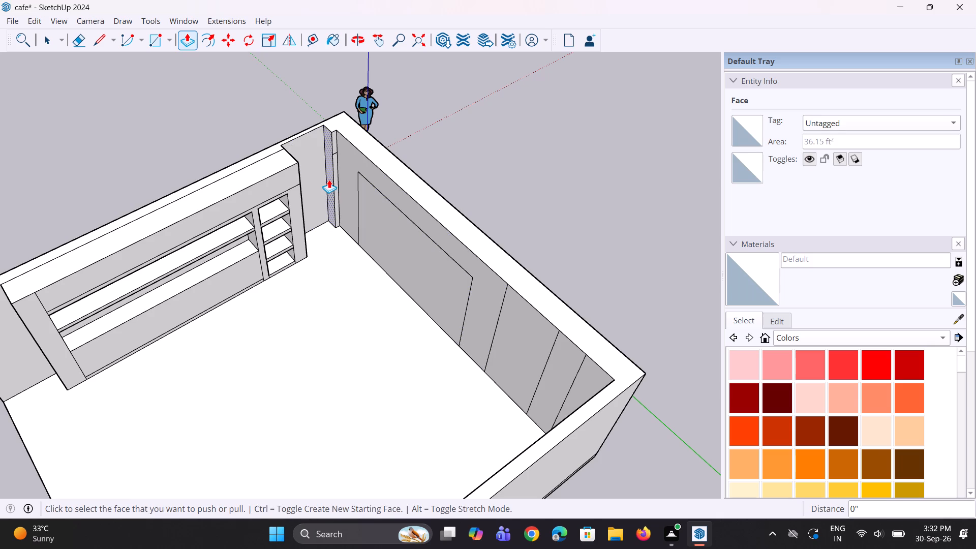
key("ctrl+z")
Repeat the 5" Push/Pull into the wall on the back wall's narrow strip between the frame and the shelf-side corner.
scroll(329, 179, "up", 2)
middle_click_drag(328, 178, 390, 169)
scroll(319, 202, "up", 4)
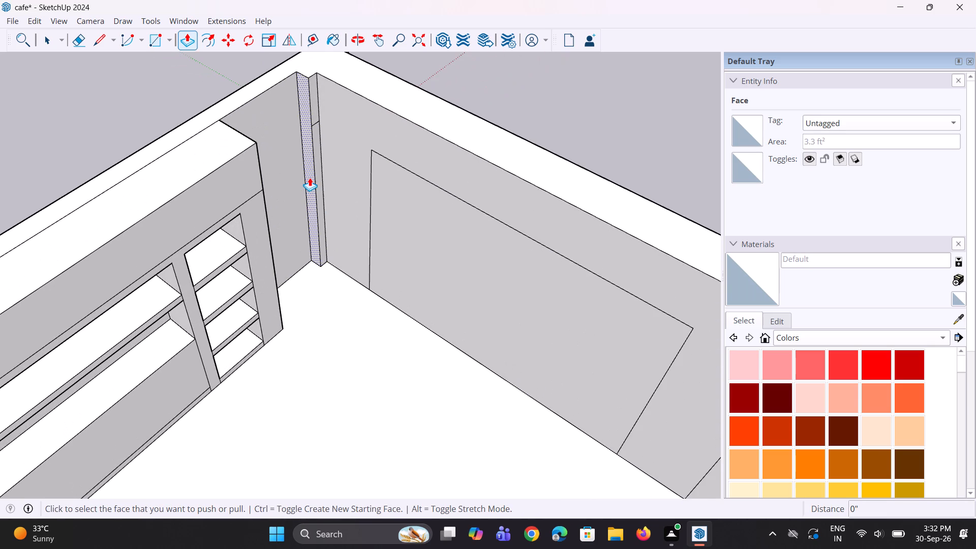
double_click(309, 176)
Examine the pushed-back back wall, its outlined panel and the adjoining shelf wall from several angles.
scroll(353, 202, "down", 3)
middle_click_drag(361, 204, 383, 207)
middle_click_drag(332, 220, 332, 219)
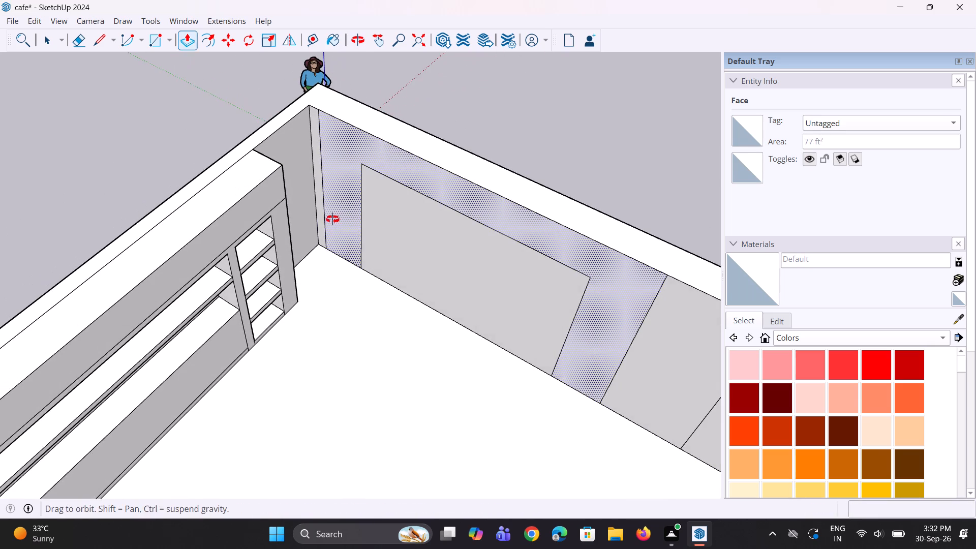
middle_click_drag(332, 219, 367, 179)
scroll(367, 179, "down", 4)
middle_click_drag(404, 194, 417, 185)
middle_click_drag(414, 217, 402, 218)
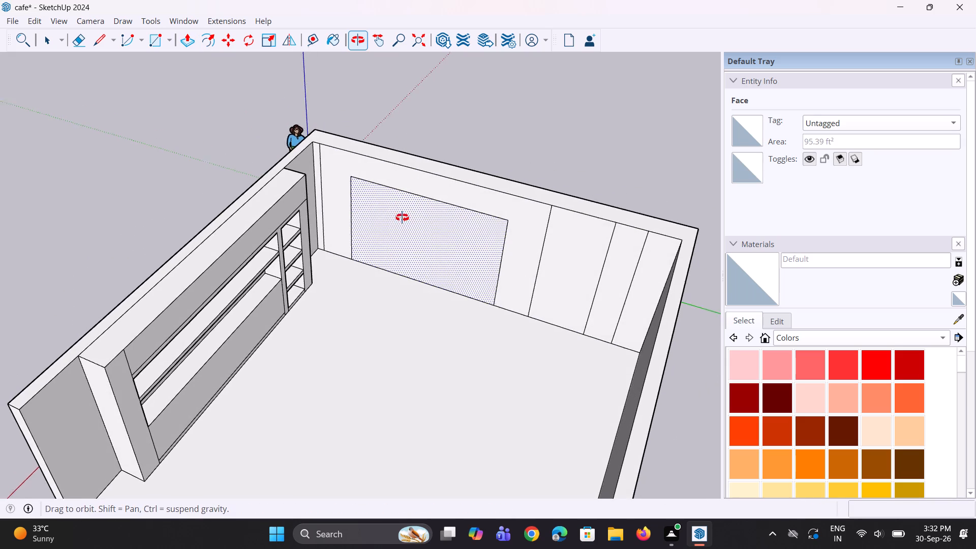
middle_click_drag(402, 218, 350, 215)
scroll(350, 215, "down", 3)
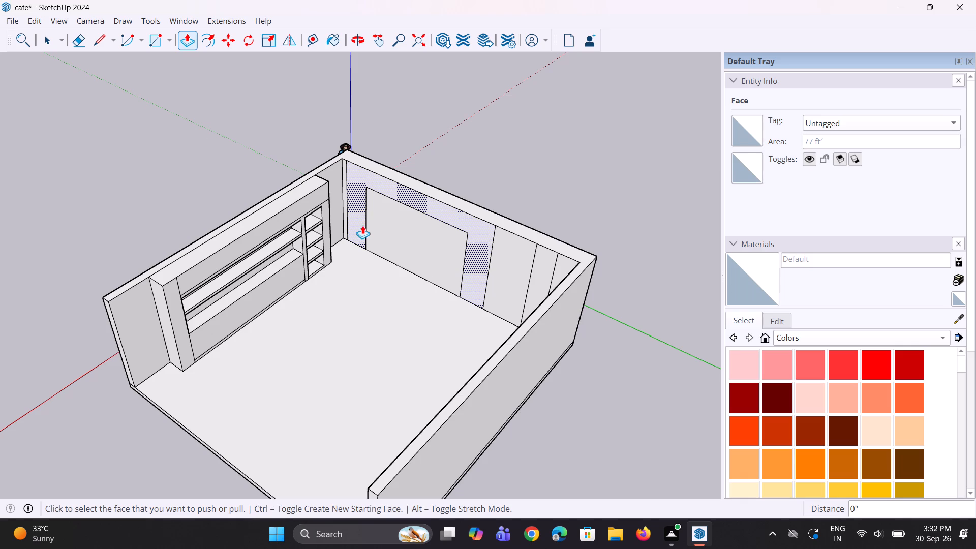
scroll(362, 225, "down", 2)
middle_click_drag(364, 248, 382, 233)
scroll(382, 232, "up", 2)
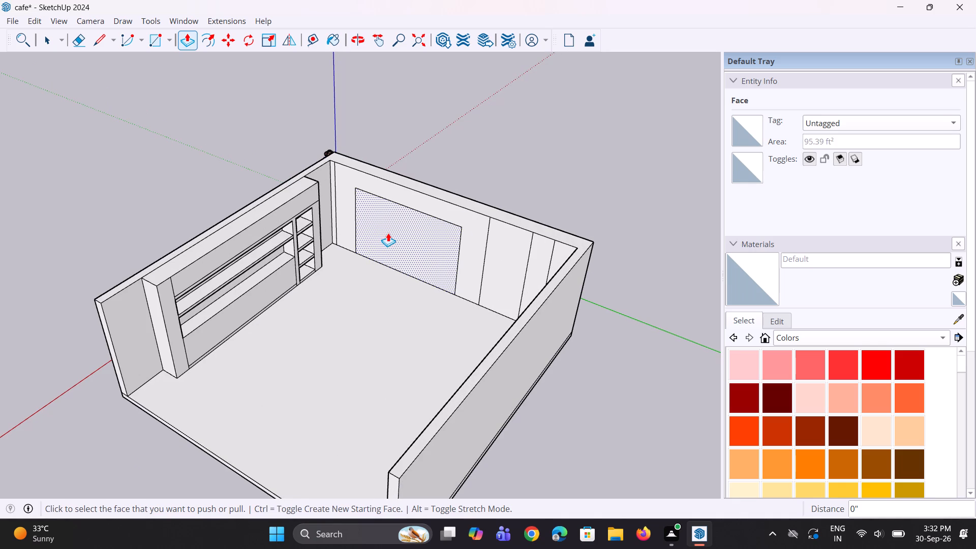
middle_click_drag(400, 239, 417, 232)
scroll(415, 228, "up", 1)
middle_click_drag(415, 228, 426, 188)
scroll(440, 228, "up", 1)
middle_click_drag(463, 266, 492, 251)
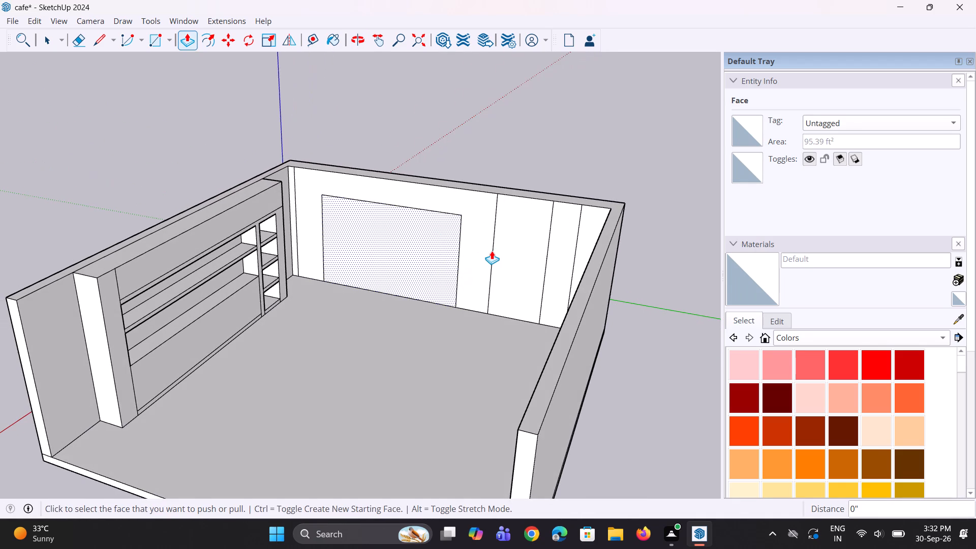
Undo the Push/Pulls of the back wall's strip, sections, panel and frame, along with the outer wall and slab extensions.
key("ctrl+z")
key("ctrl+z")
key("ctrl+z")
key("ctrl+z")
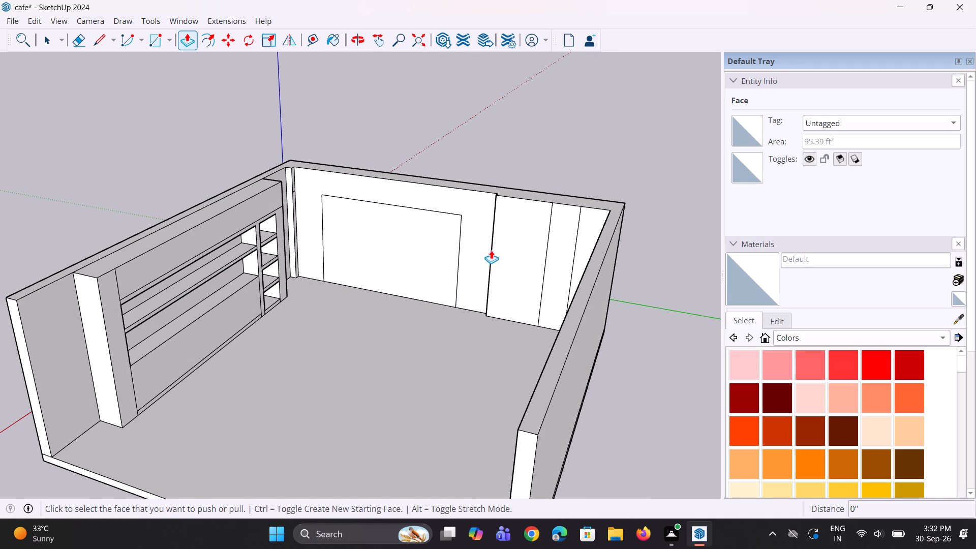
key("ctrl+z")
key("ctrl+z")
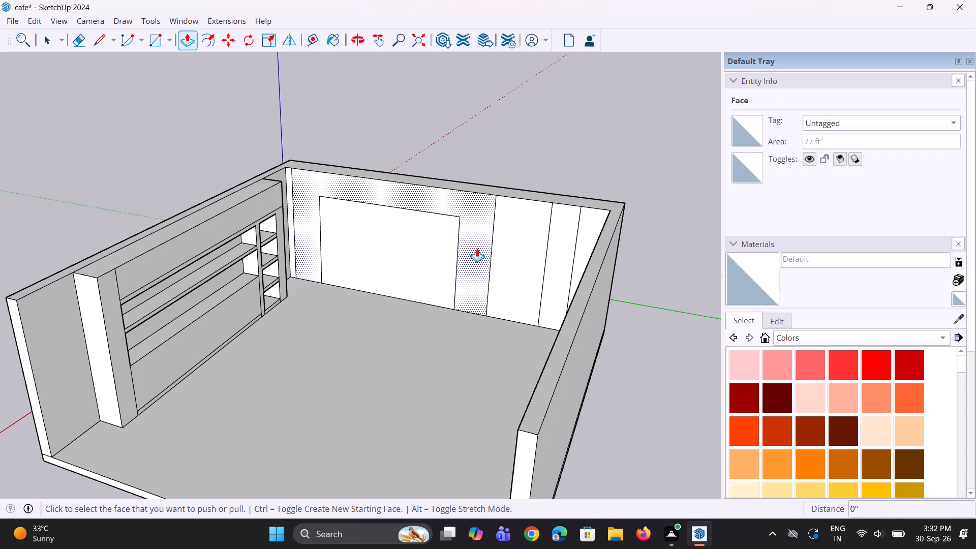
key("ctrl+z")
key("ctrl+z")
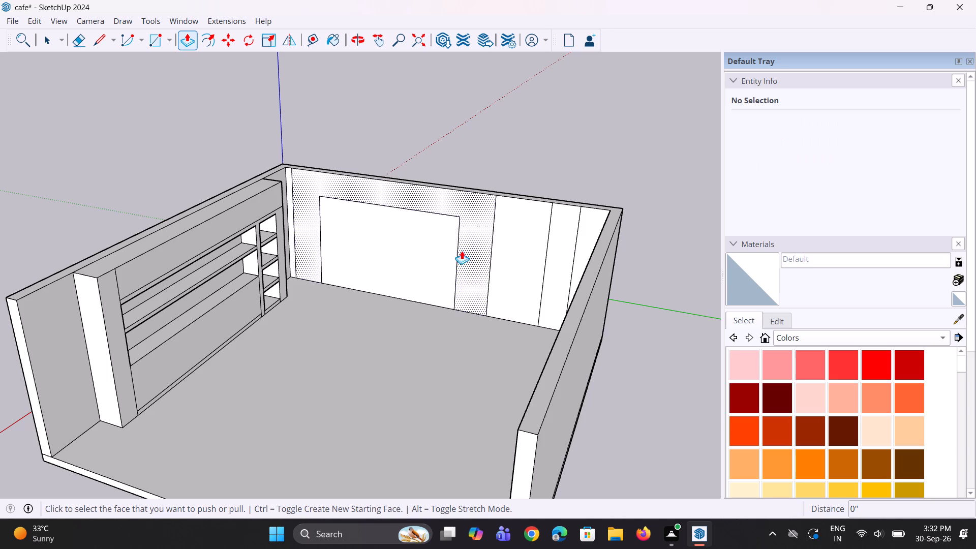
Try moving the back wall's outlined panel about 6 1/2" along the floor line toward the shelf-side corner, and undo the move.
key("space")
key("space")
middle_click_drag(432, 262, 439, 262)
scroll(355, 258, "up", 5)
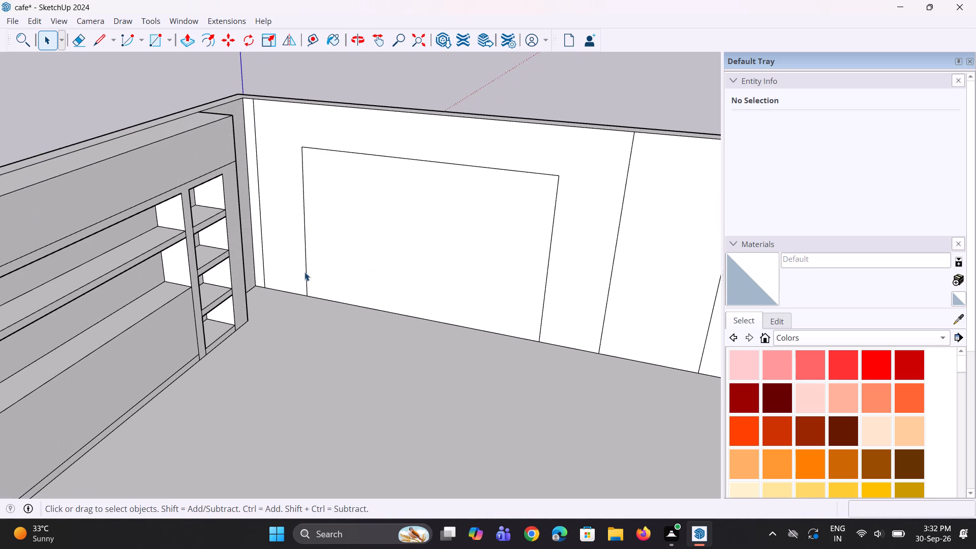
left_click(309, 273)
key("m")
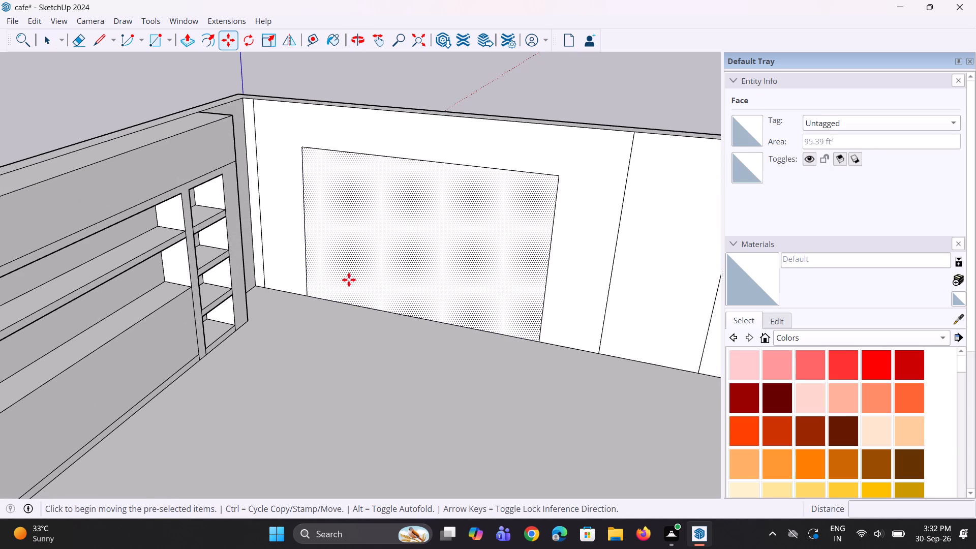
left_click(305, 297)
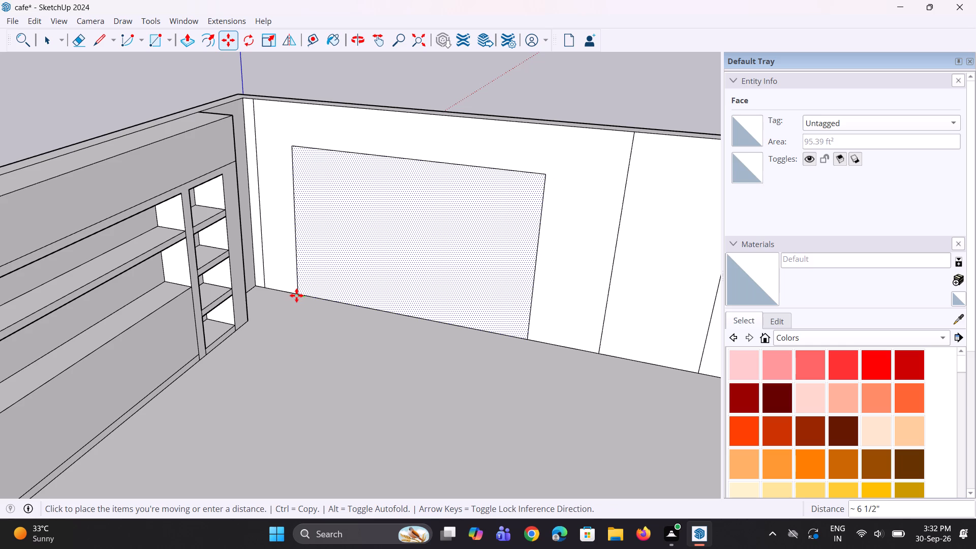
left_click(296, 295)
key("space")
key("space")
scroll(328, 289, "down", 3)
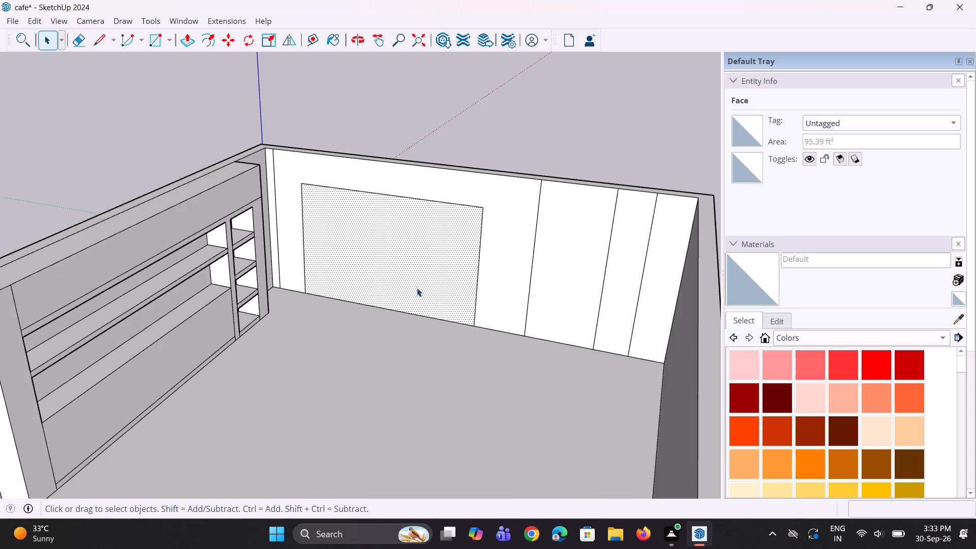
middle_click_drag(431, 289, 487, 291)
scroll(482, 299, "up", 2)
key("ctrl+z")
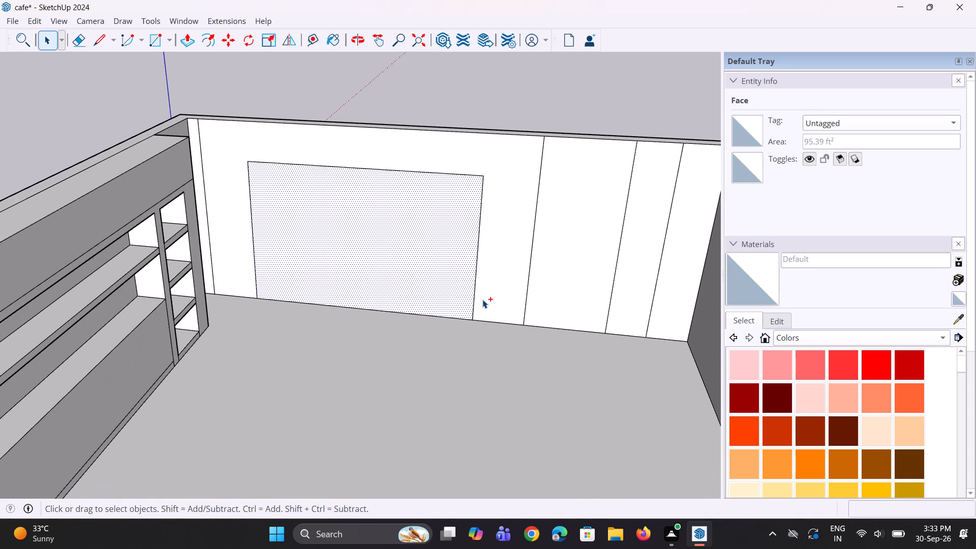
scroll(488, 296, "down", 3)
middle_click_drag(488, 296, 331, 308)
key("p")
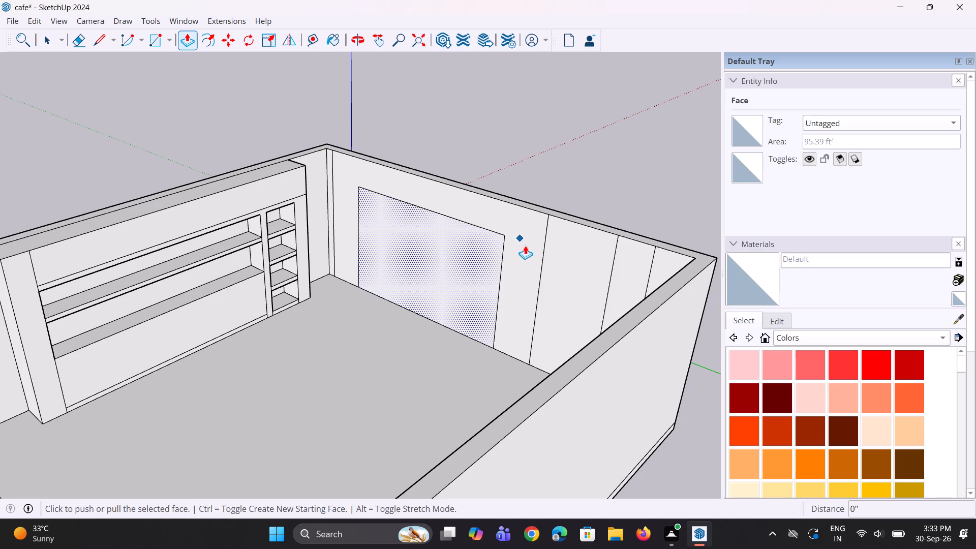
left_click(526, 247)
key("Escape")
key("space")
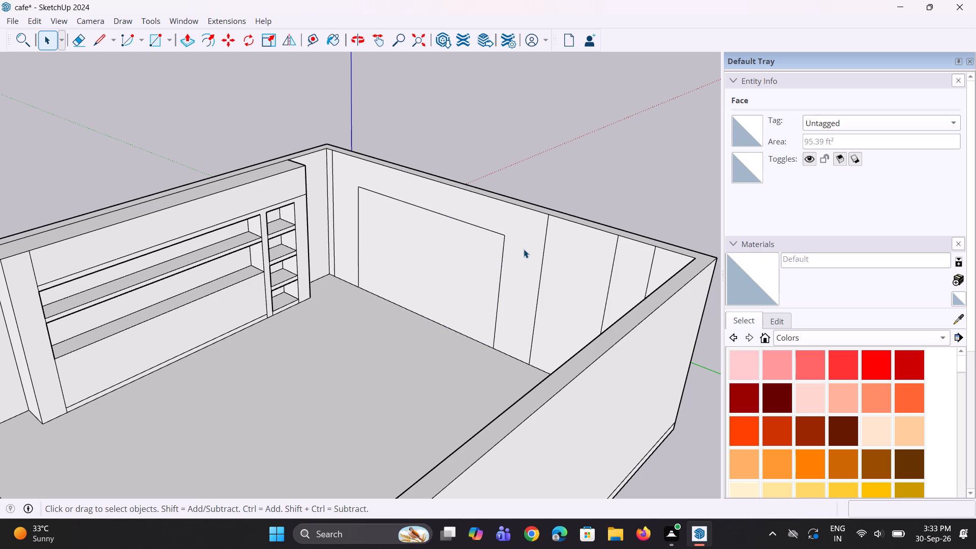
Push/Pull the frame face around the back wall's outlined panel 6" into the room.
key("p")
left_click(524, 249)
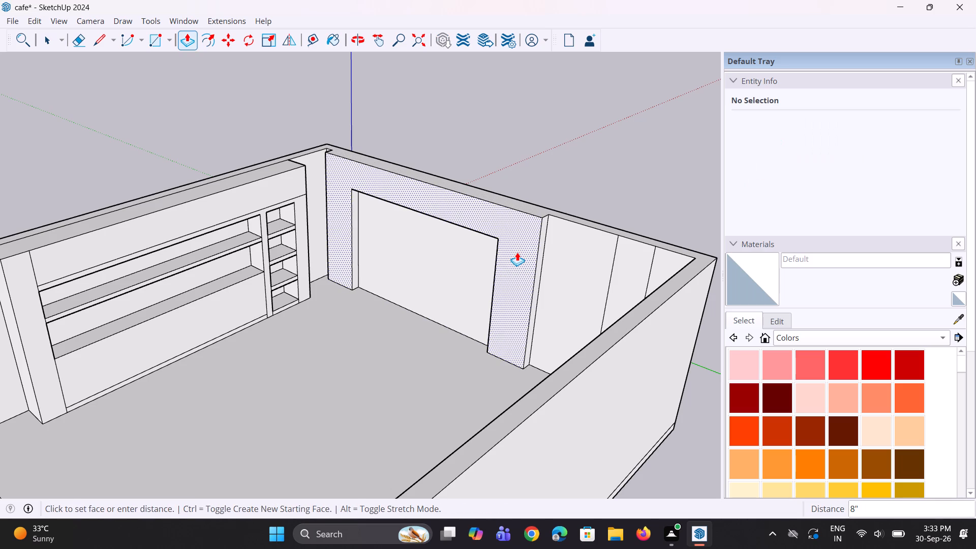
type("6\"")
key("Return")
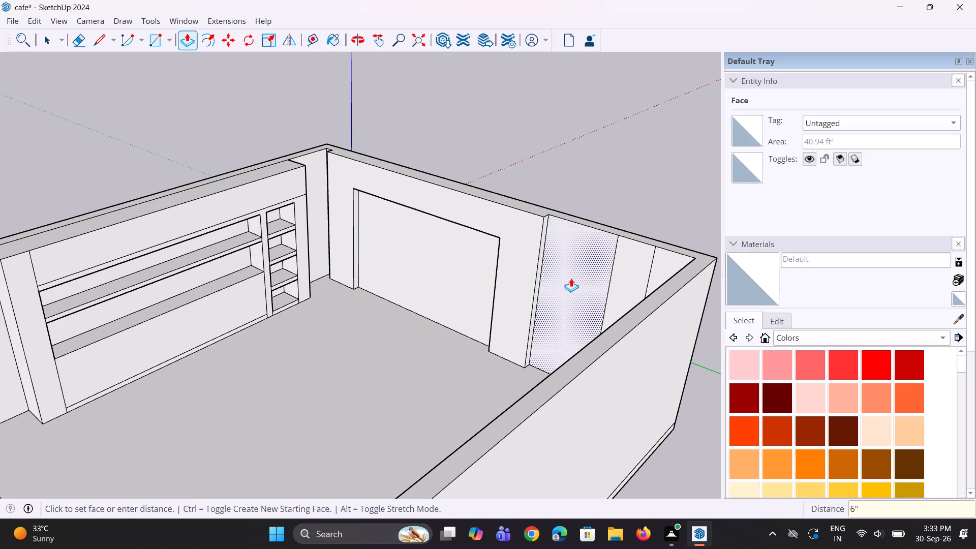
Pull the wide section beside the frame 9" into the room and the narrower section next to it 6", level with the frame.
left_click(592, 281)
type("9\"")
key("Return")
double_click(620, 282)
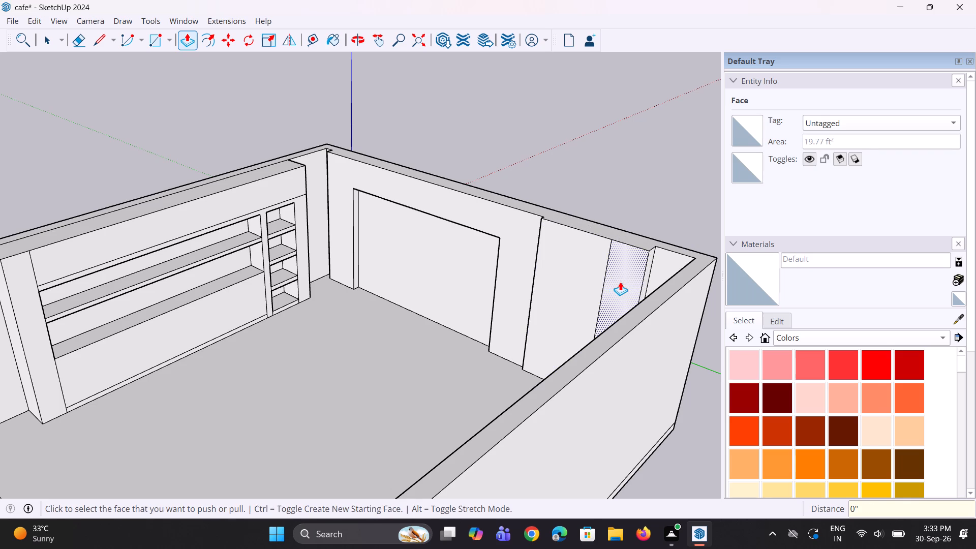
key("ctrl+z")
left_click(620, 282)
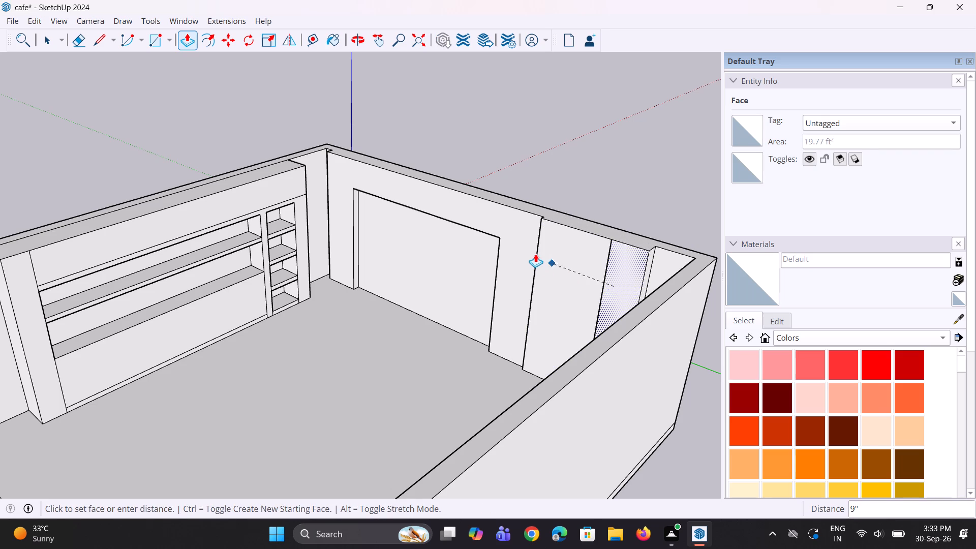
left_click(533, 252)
Examine the stepped back wall and its alignment with the shelf wall from several angles.
scroll(534, 253, "down", 3)
middle_click_drag(535, 256, 670, 274)
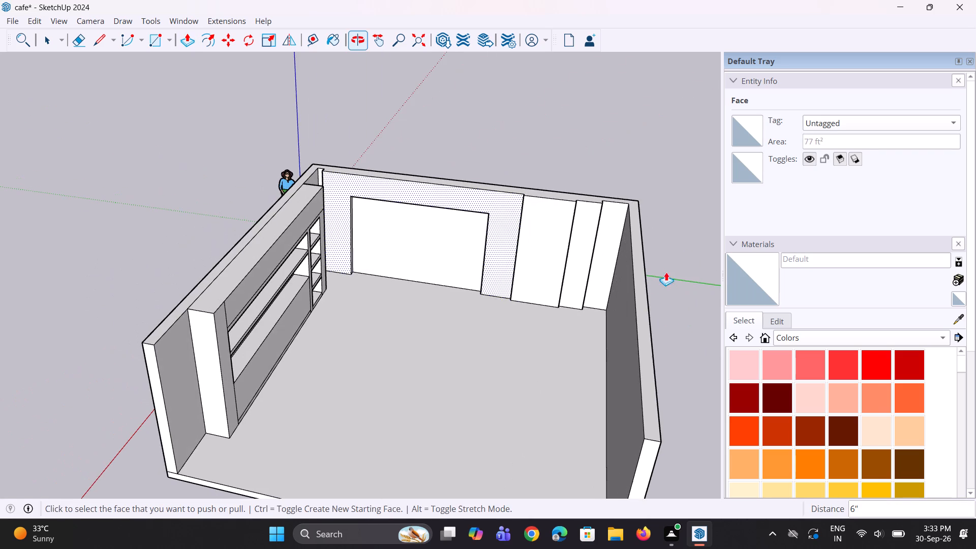
middle_click_drag(533, 271, 387, 239)
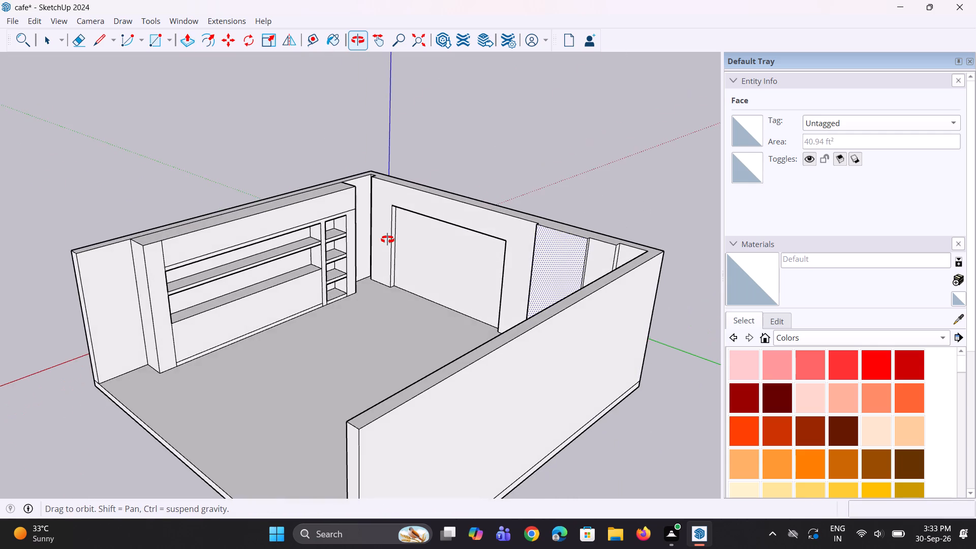
middle_click_drag(387, 239, 479, 241)
scroll(463, 262, "down", 3)
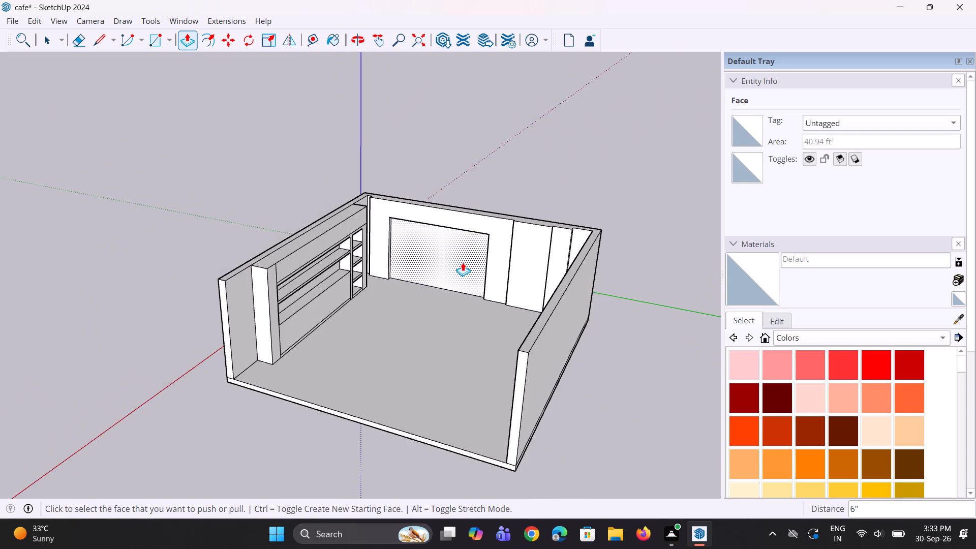
middle_click_drag(466, 267, 448, 257)
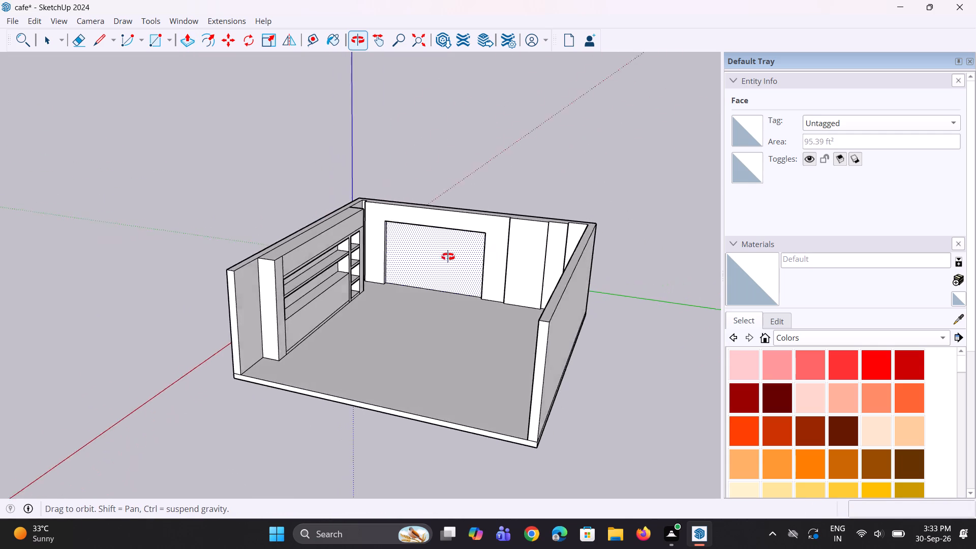
middle_click_drag(448, 257, 582, 290)
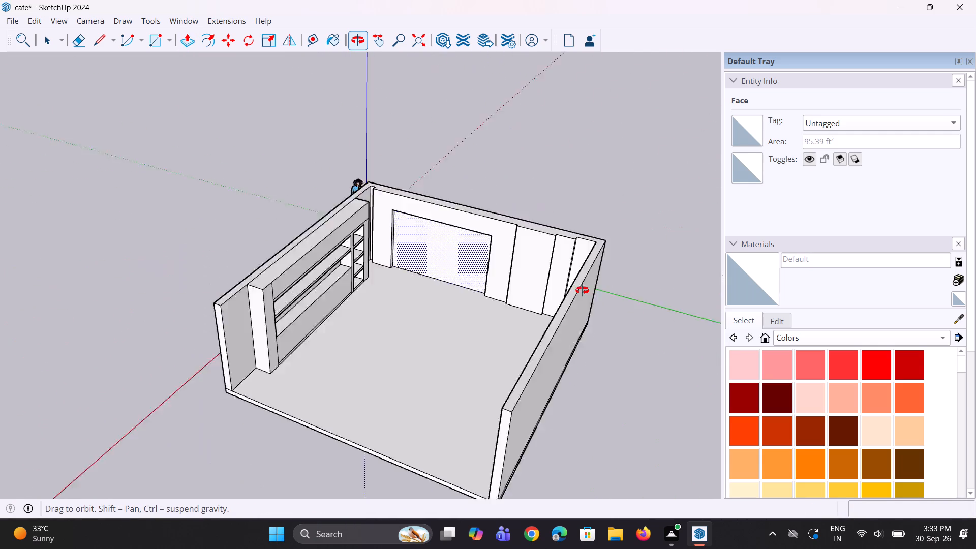
middle_click_drag(582, 290, 405, 318)
scroll(491, 265, "up", 2)
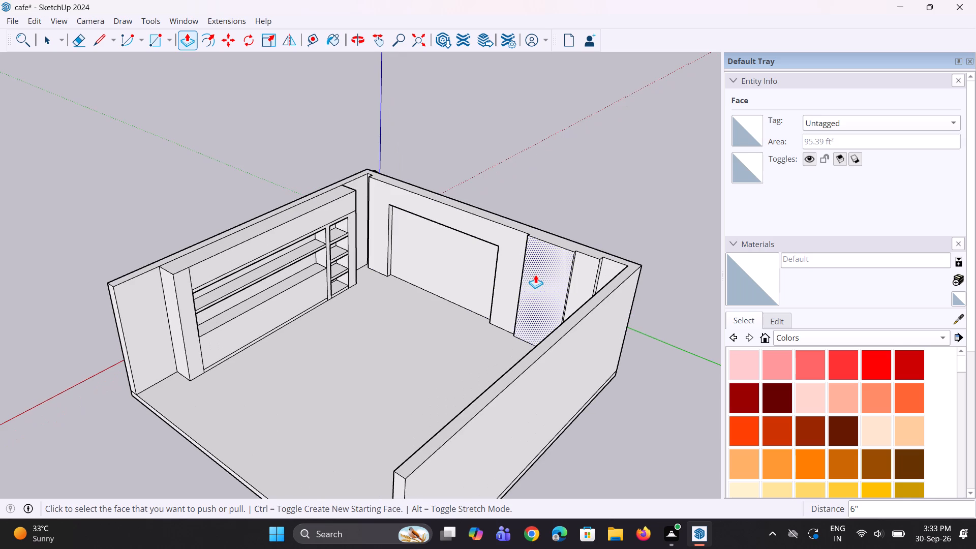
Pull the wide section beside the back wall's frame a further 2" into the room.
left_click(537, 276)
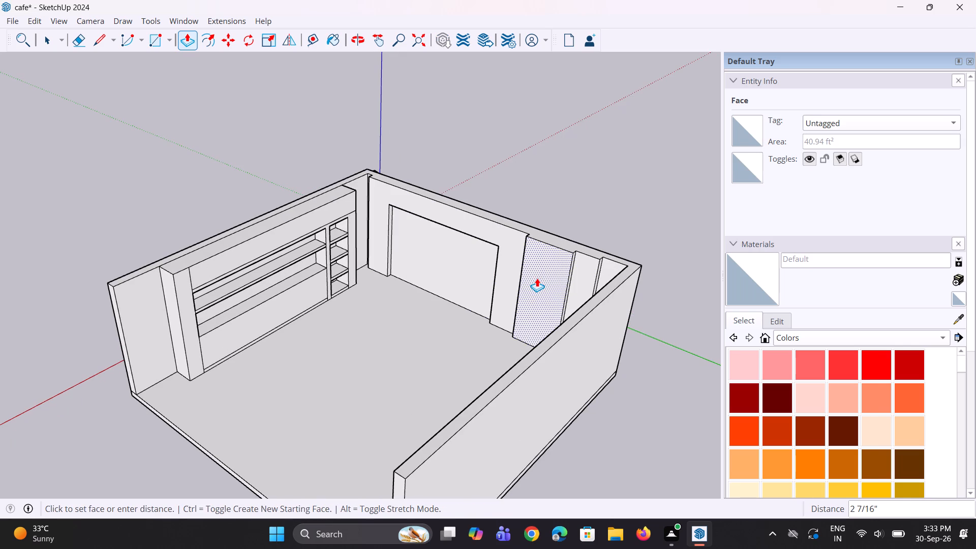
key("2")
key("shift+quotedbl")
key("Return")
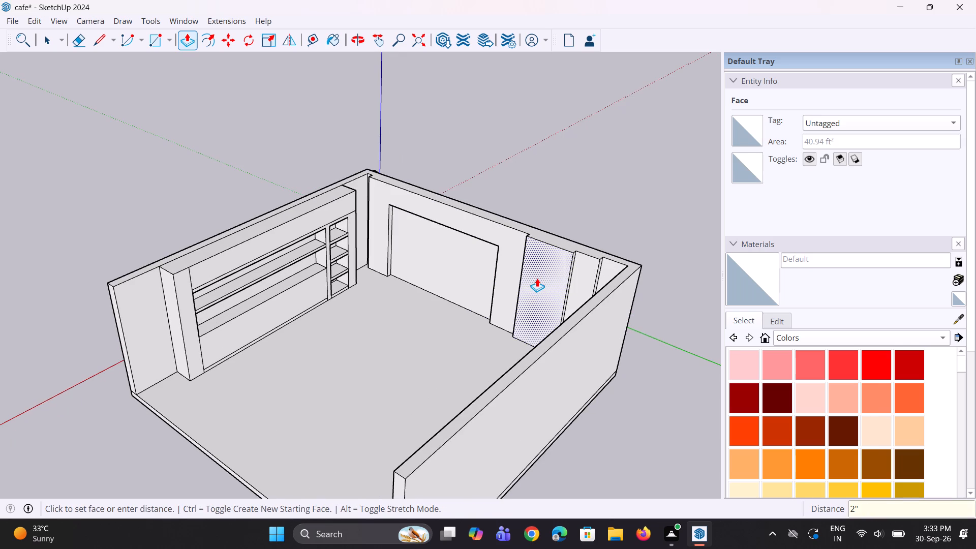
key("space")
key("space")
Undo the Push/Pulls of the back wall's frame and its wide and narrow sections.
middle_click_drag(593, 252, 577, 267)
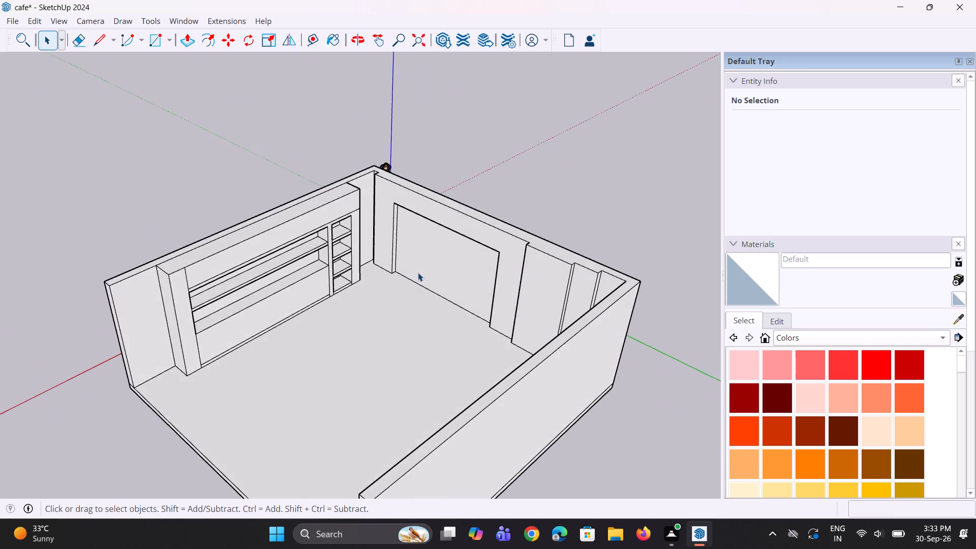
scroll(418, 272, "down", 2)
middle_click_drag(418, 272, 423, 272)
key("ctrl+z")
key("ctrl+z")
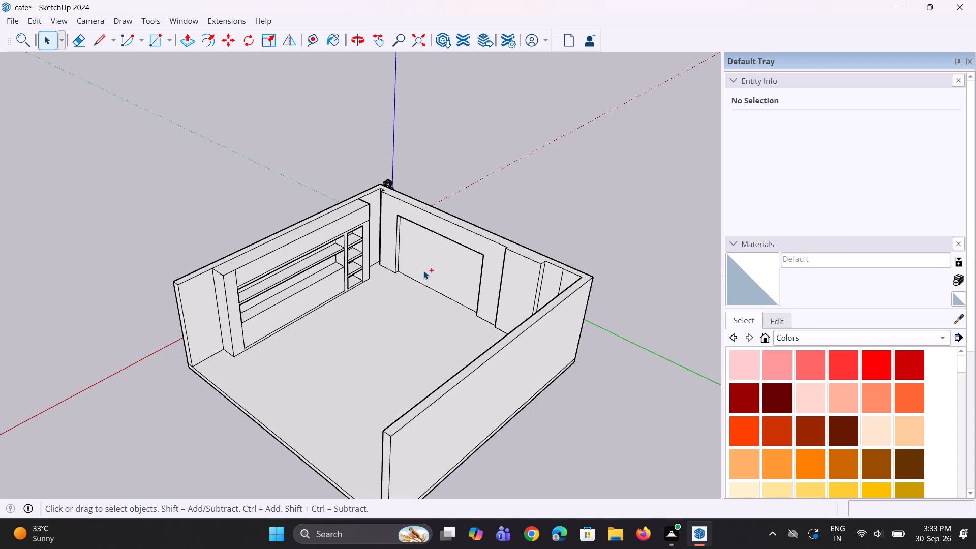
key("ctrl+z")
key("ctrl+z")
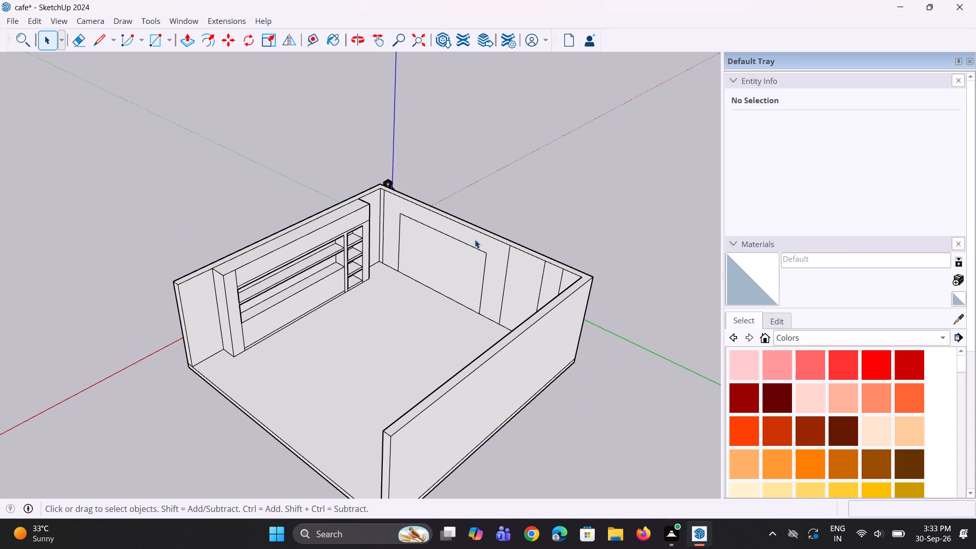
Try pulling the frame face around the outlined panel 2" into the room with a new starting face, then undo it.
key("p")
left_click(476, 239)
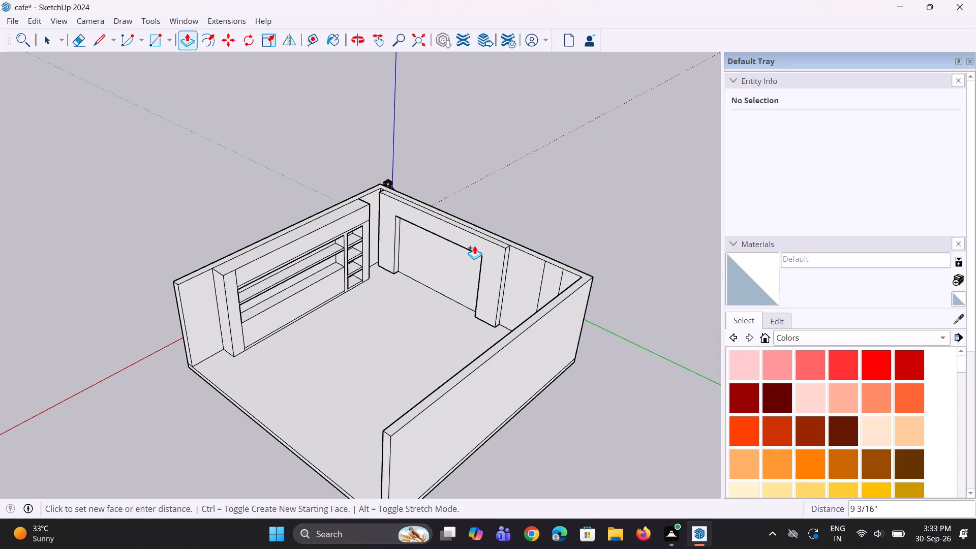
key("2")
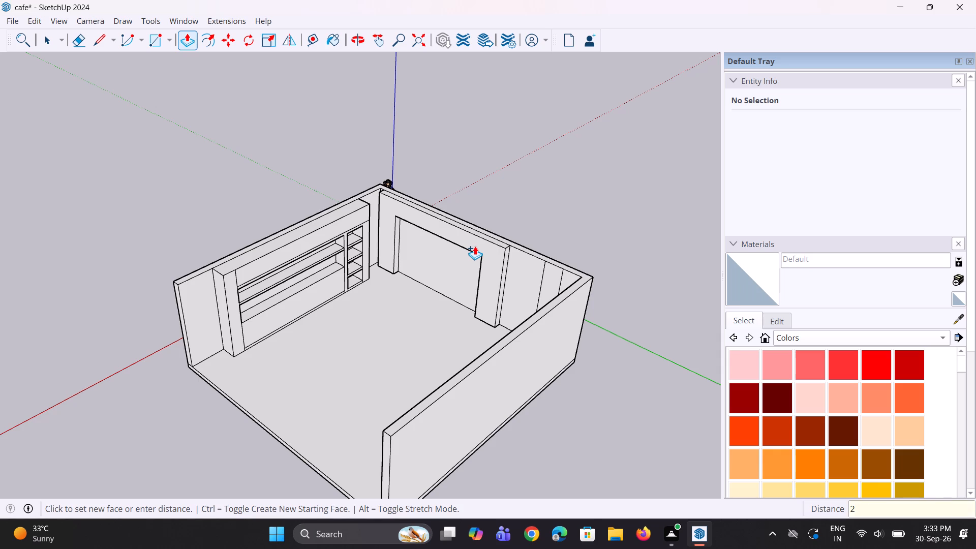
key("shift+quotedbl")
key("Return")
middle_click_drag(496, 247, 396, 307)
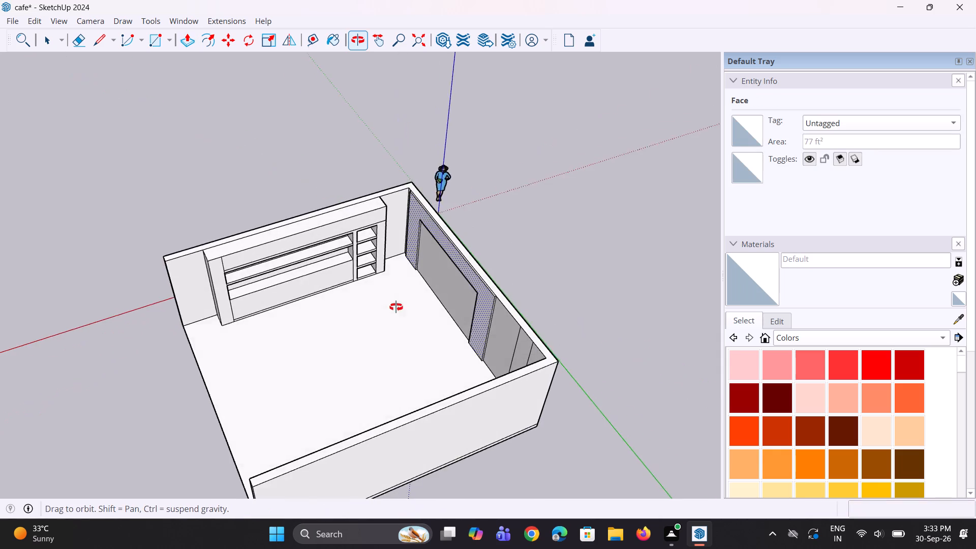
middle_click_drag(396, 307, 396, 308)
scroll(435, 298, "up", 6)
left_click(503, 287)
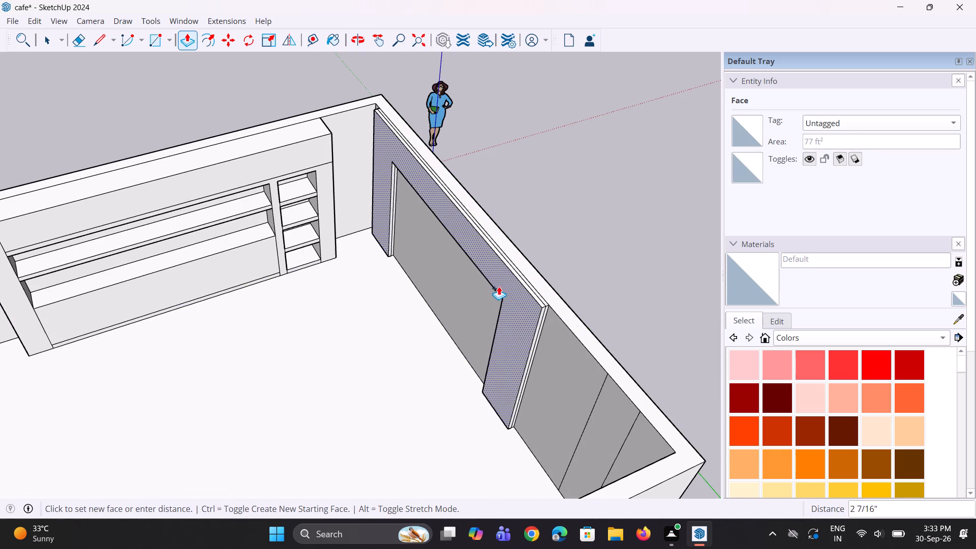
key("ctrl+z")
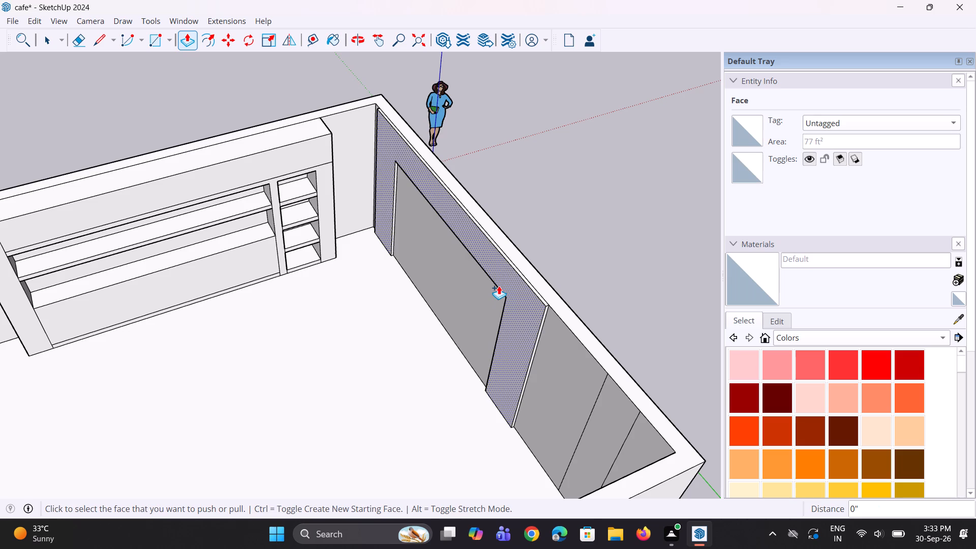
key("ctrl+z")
Pull the frame face around the back wall's outlined panel about 7 9/16" into the room with a new starting face.
left_click(507, 286)
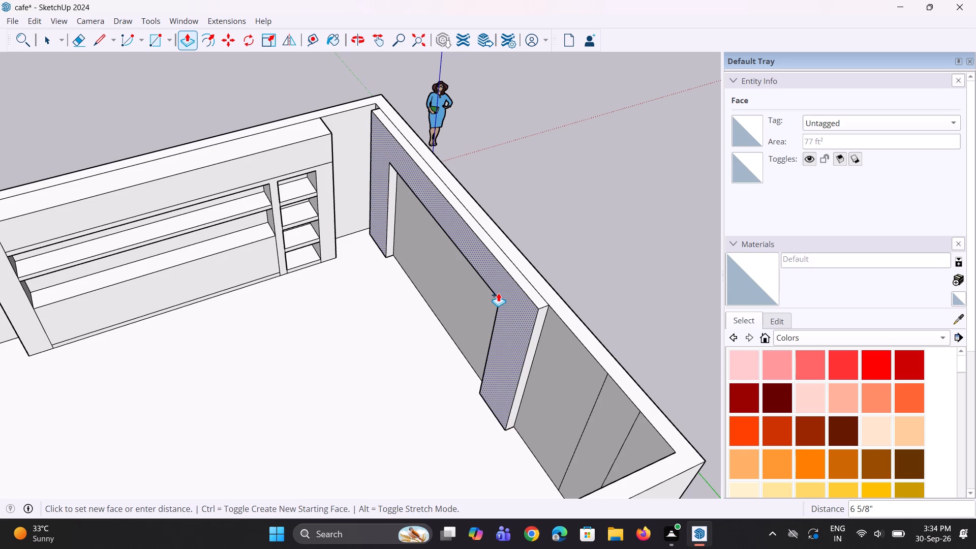
left_click(498, 294)
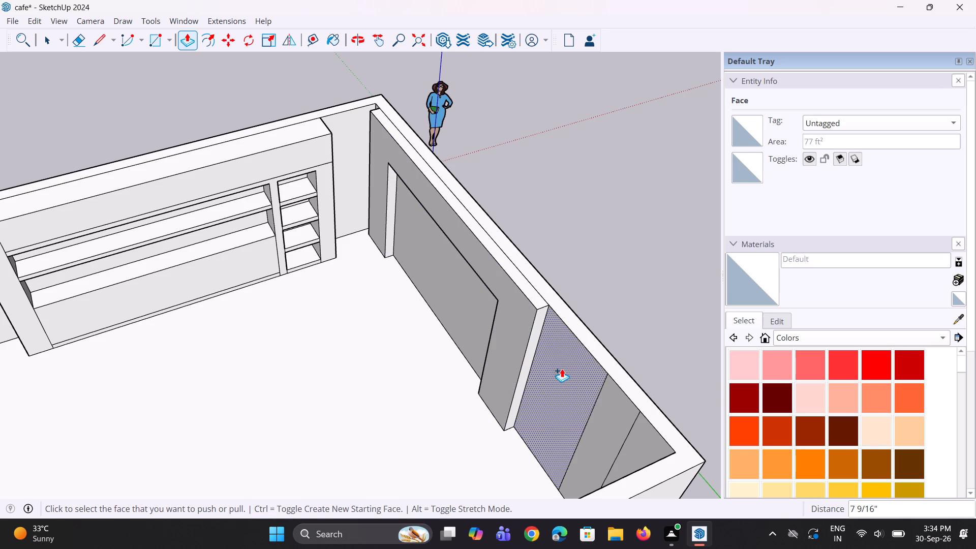
Pull the wide section beside the frame about 1' 3/16" into the room and the narrower section next to it 7 9/16", level with the frame.
left_click(562, 372)
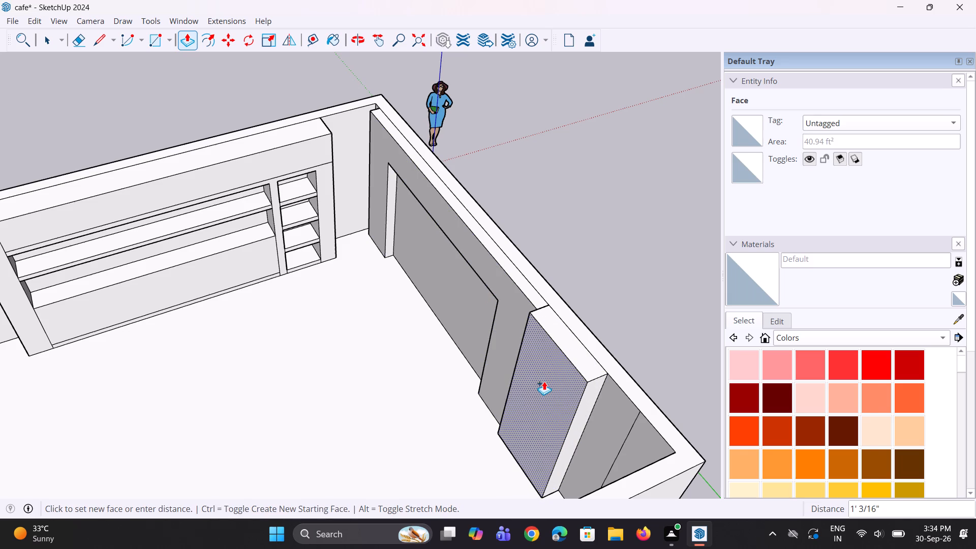
left_click(544, 381)
left_click(612, 408)
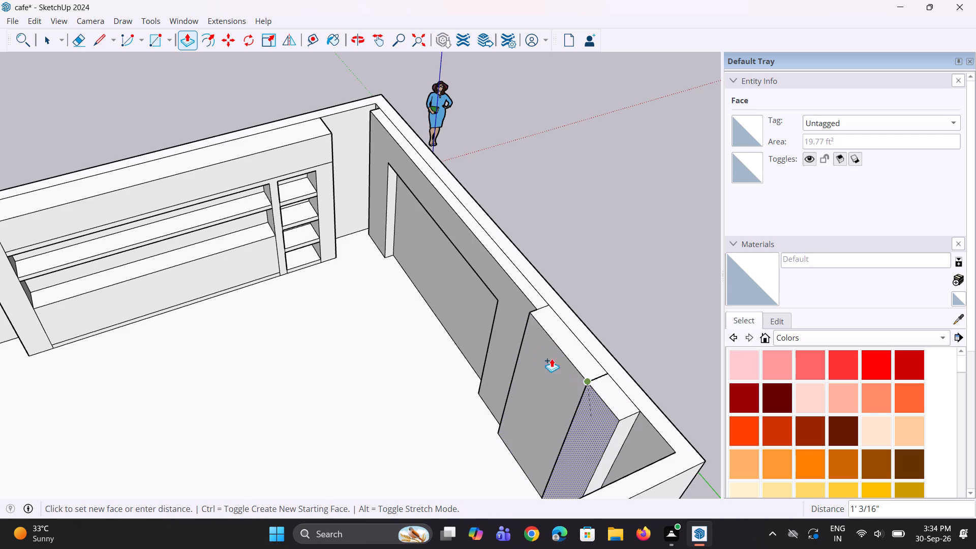
left_click(518, 315)
Examine the framed recess, stepped sections and wall top edges from inside the room and from above.
middle_click_drag(545, 343, 686, 306)
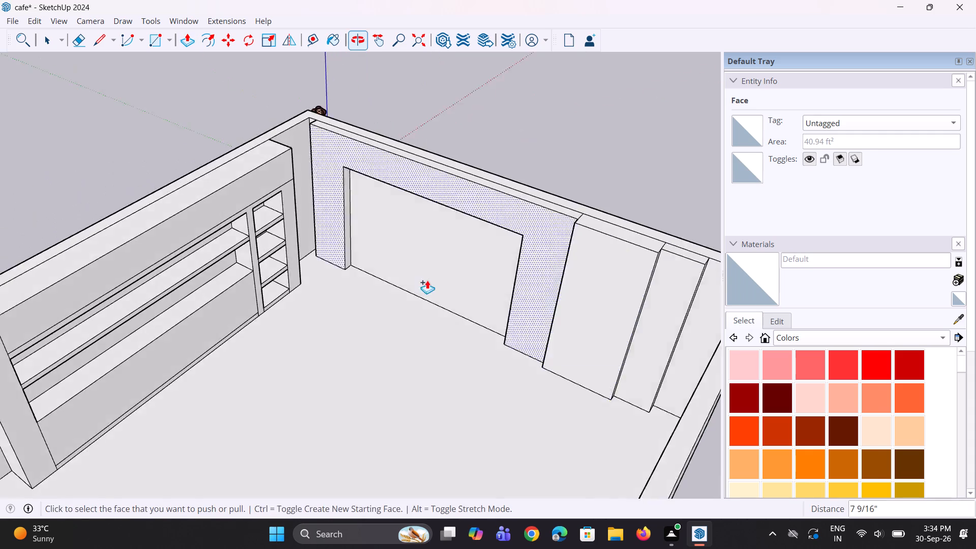
scroll(426, 280, "down", 3)
middle_click_drag(382, 316, 536, 289)
scroll(378, 255, "up", 1)
middle_click_drag(378, 253, 380, 135)
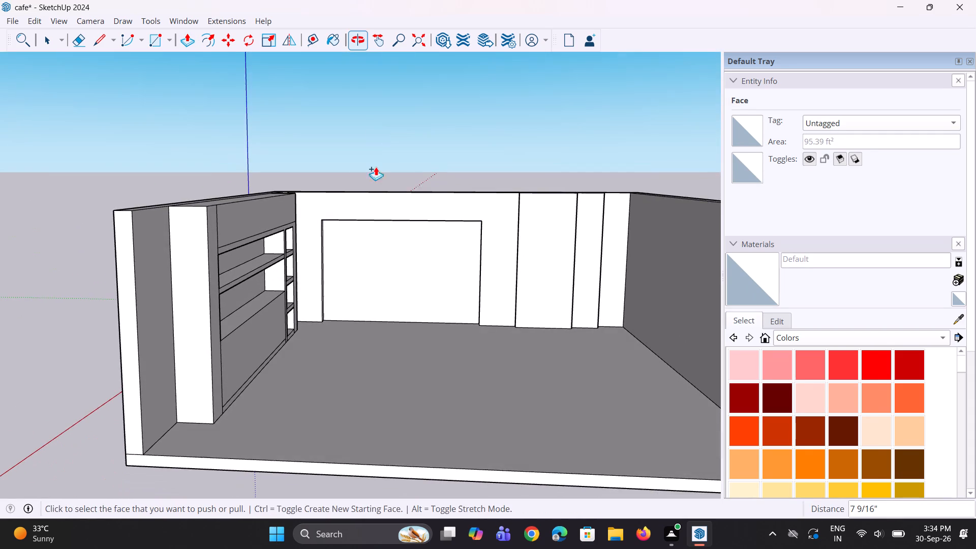
scroll(358, 231, "up", 1)
middle_click_drag(359, 240, 182, 389)
scroll(468, 290, "down", 3)
middle_click_drag(462, 293, 409, 304)
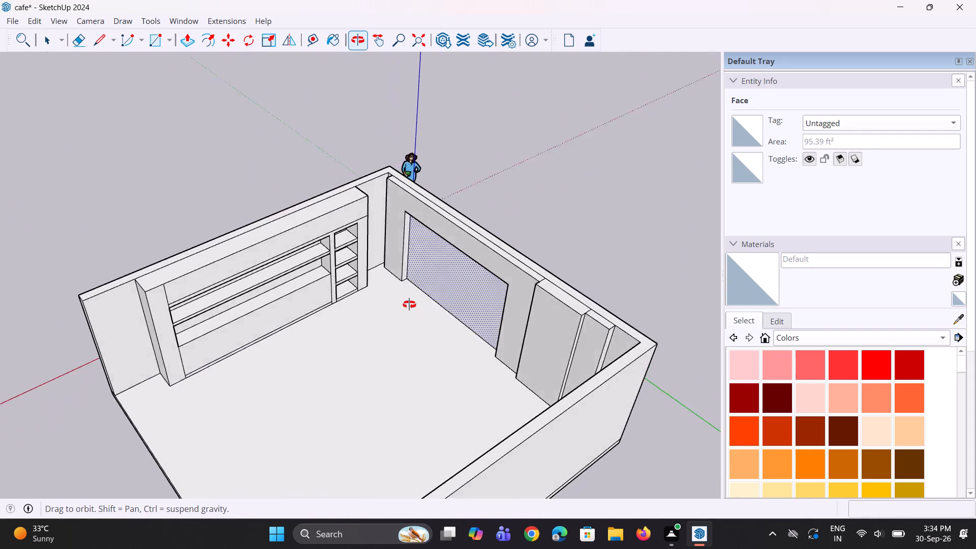
middle_click_drag(409, 304, 257, 370)
scroll(261, 302, "down", 2)
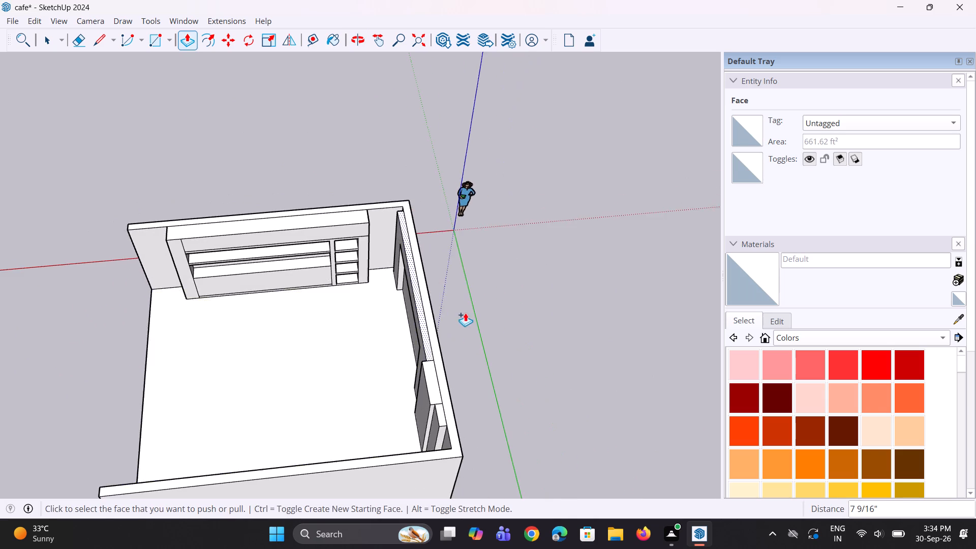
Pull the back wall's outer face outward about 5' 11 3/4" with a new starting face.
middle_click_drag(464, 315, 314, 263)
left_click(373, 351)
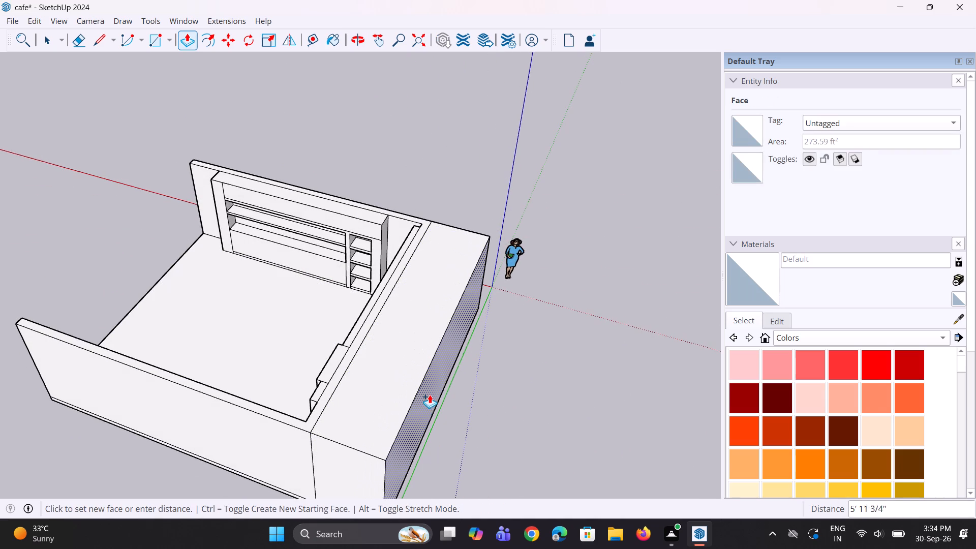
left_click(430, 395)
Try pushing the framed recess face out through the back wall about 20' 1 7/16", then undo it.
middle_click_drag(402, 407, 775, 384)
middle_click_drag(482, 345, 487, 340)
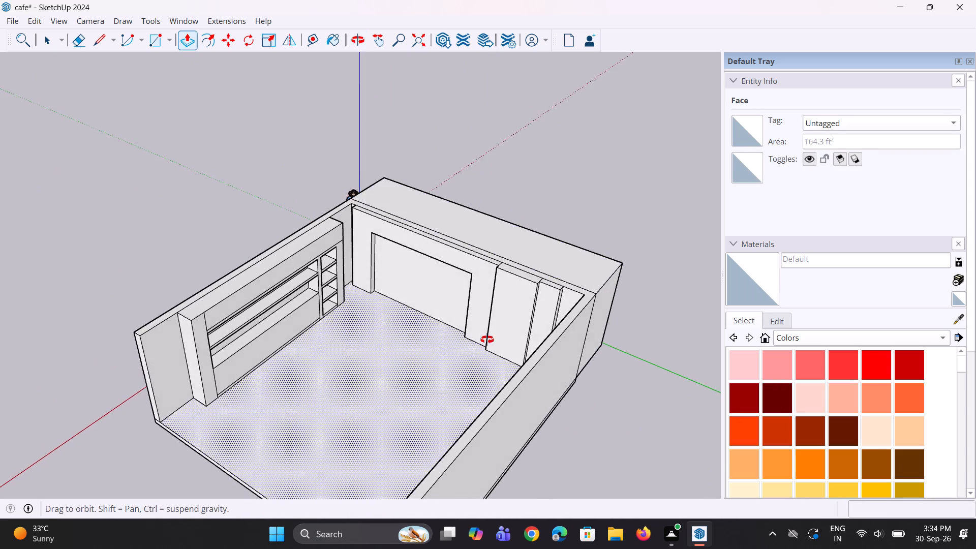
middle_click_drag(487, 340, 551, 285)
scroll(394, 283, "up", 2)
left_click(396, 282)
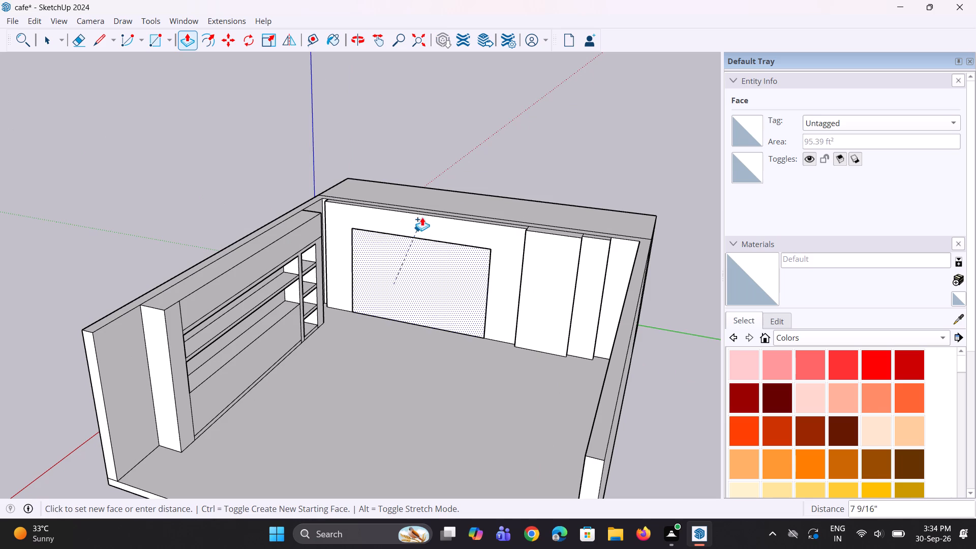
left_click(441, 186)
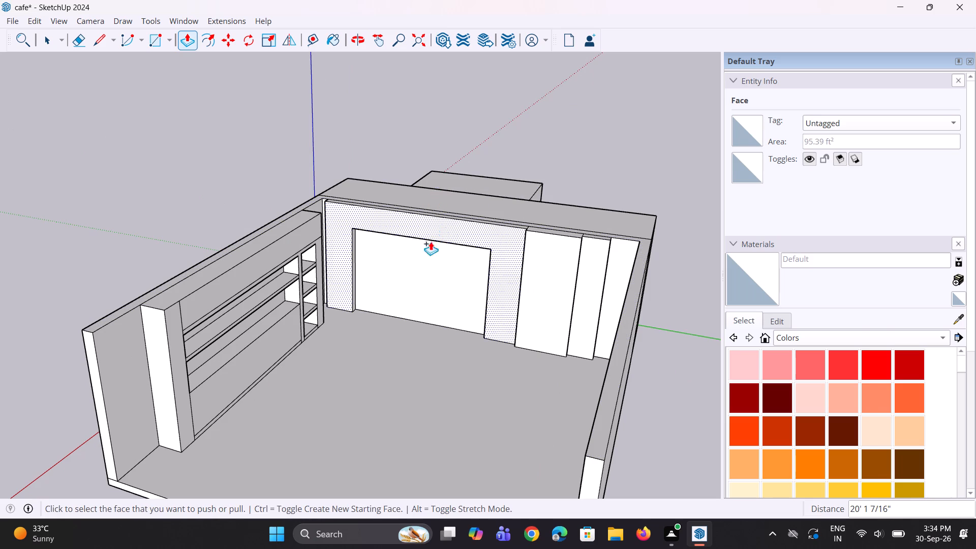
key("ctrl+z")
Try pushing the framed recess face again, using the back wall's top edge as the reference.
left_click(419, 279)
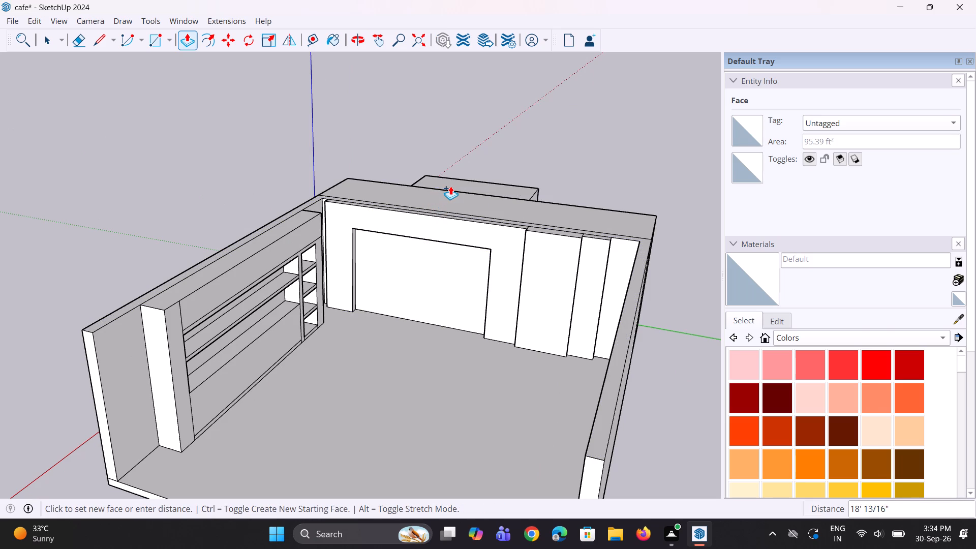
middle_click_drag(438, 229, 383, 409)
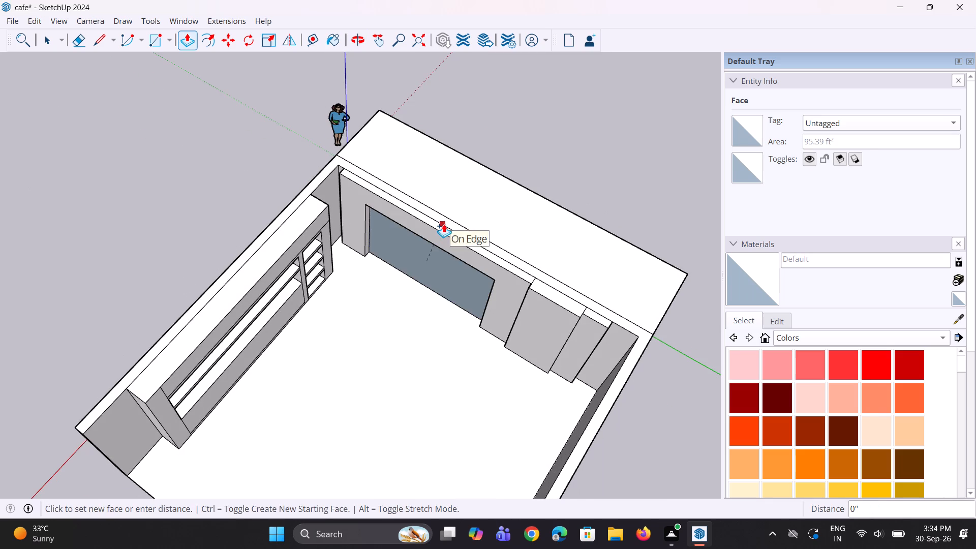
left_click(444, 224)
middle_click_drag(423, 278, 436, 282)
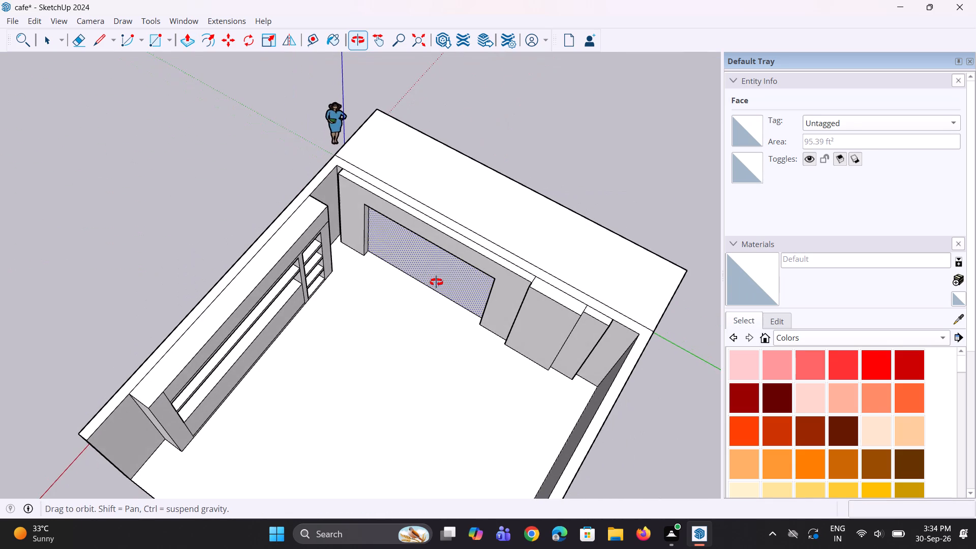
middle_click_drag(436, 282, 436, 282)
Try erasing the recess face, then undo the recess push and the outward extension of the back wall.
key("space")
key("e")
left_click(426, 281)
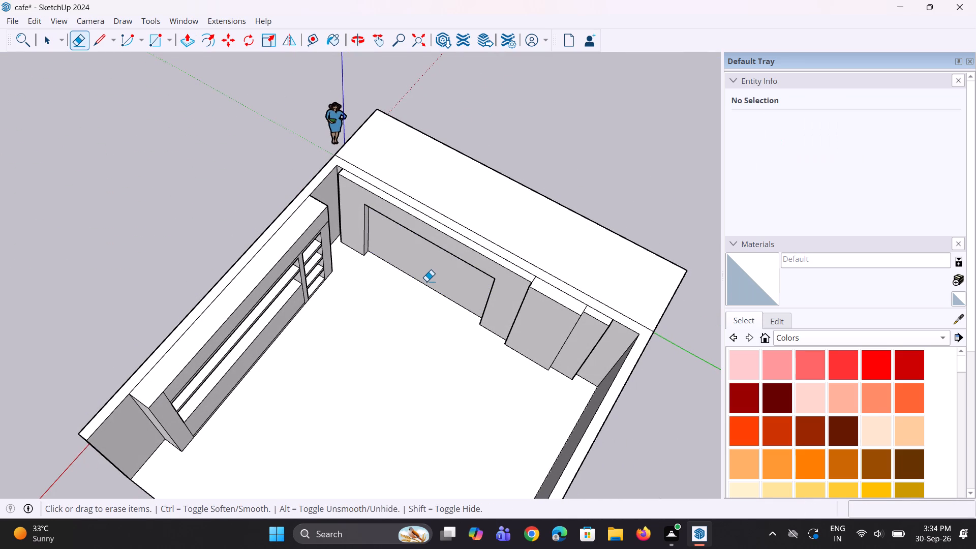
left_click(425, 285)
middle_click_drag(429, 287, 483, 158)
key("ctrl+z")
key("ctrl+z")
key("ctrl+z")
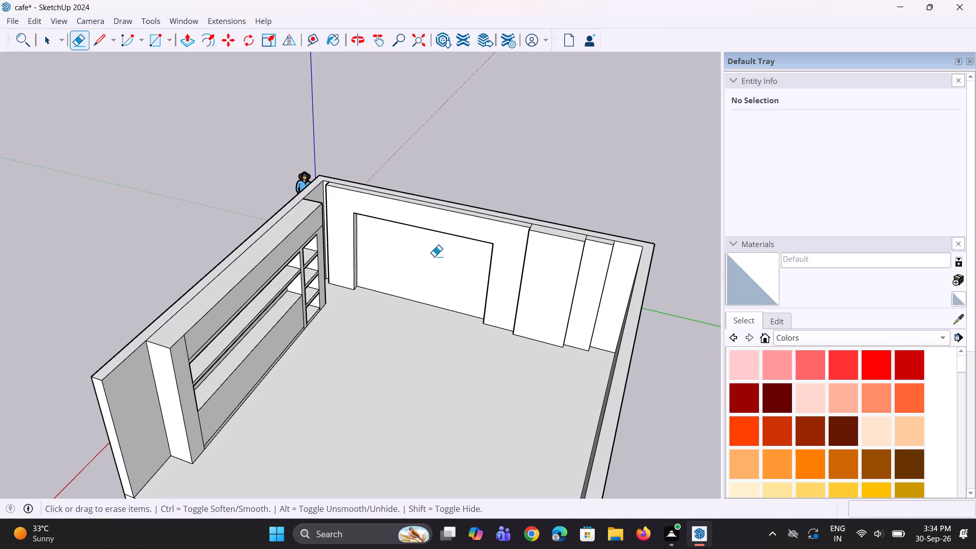
Pull the back wall's outer face outward about 5' 1 13/16" with a new starting face and extend its underside toward the floor slab's bottom.
middle_click_drag(434, 256, 347, 374)
key("space")
key("p")
middle_click_drag(373, 374, 228, 365)
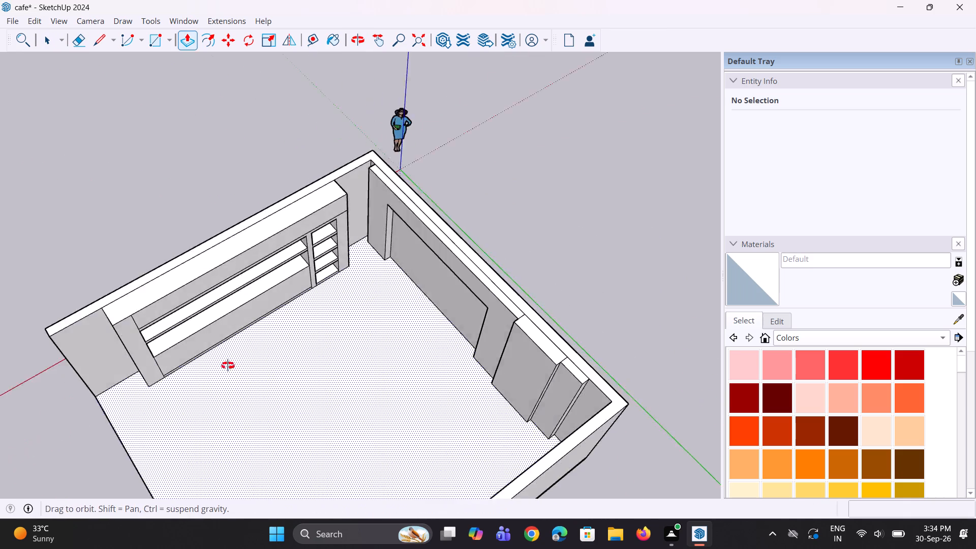
middle_click_drag(228, 365, 121, 336)
middle_click_drag(478, 355, 282, 224)
left_click(317, 316)
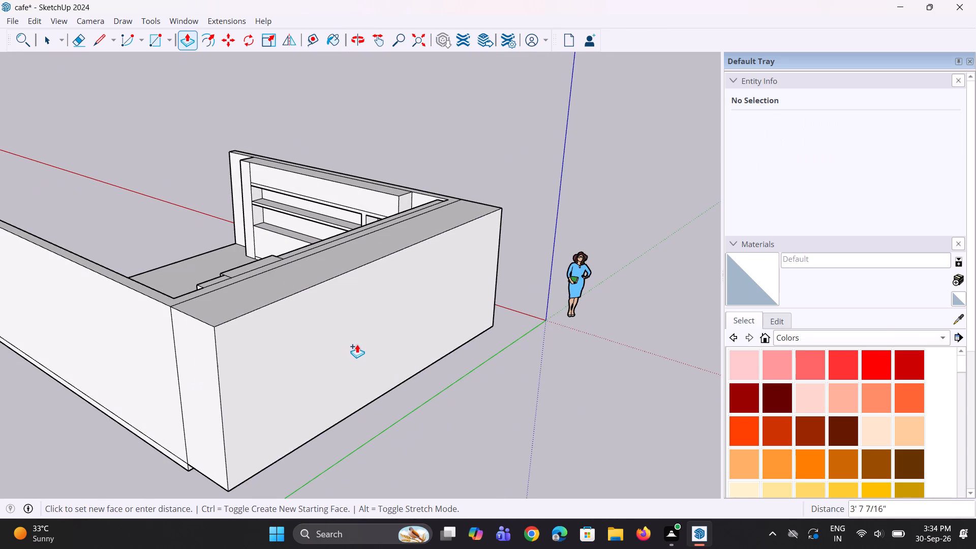
left_click(371, 356)
middle_click_drag(285, 423, 295, 208)
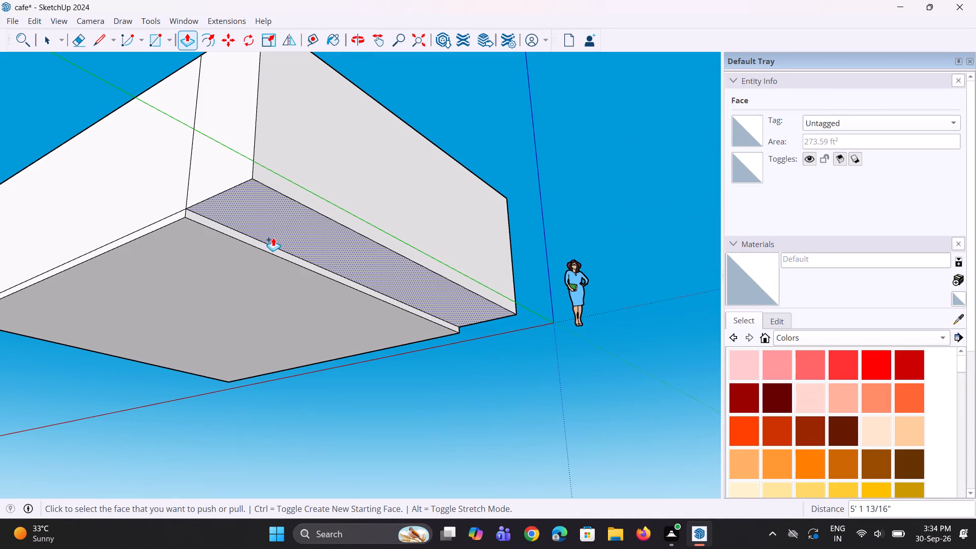
left_click(270, 246)
left_click(322, 181)
Push the recessed panel face back with a new starting face and erase its floor-line edges to open the recess into the thickened wall.
scroll(296, 241, "down", 3)
middle_click_drag(293, 240, 548, 439)
middle_click_drag(262, 294, 399, 396)
scroll(348, 254, "up", 3)
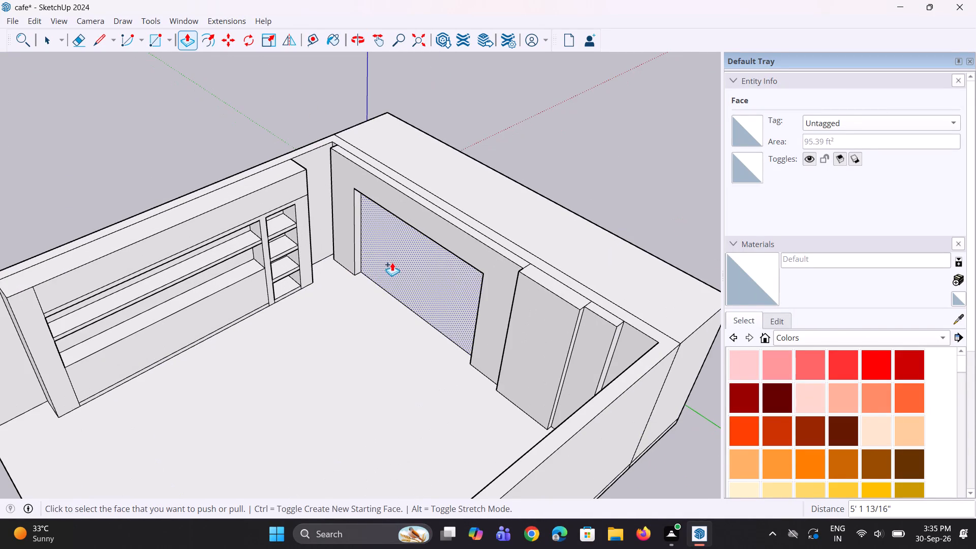
left_click(392, 263)
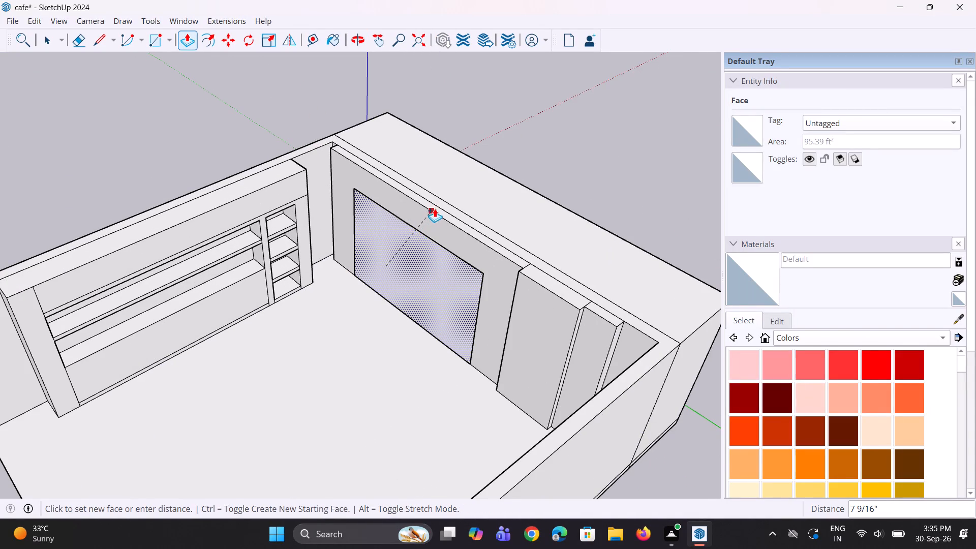
left_click(440, 206)
middle_click_drag(401, 277, 644, 164)
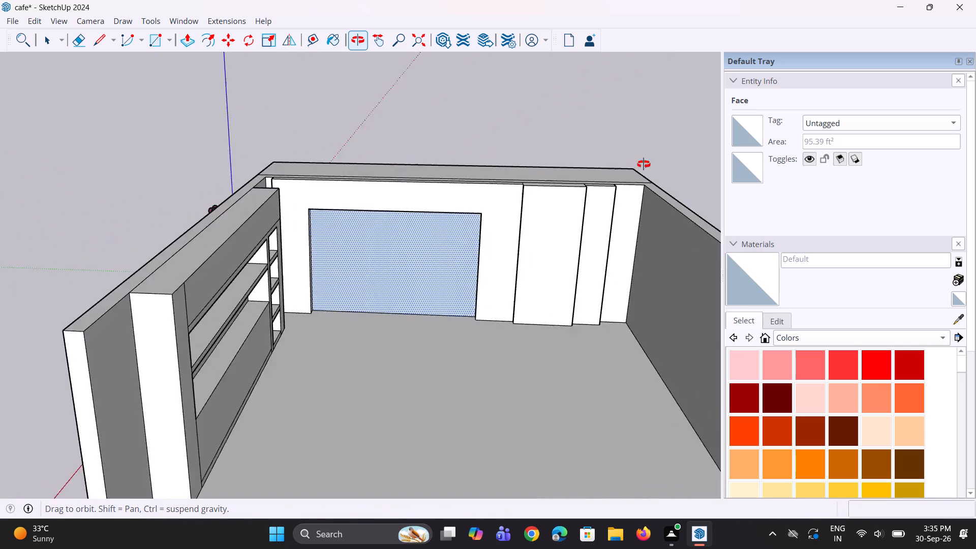
middle_click_drag(644, 164, 587, 117)
key("e")
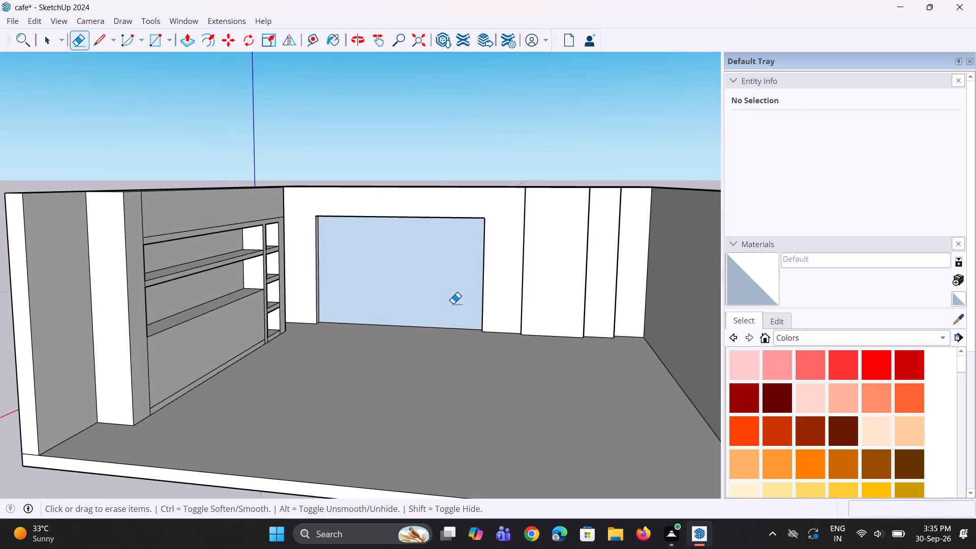
left_click(439, 325)
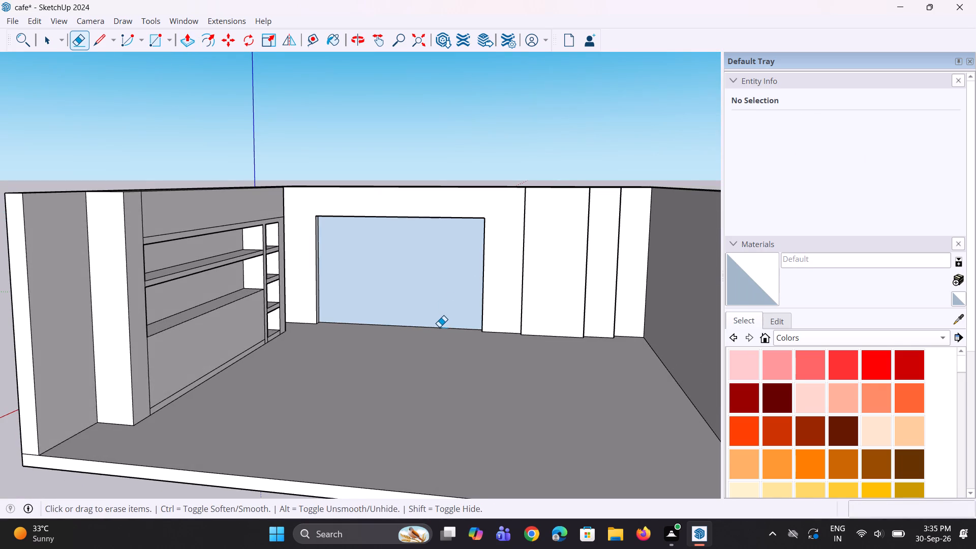
left_click(439, 327)
middle_click_drag(441, 308, 399, 323)
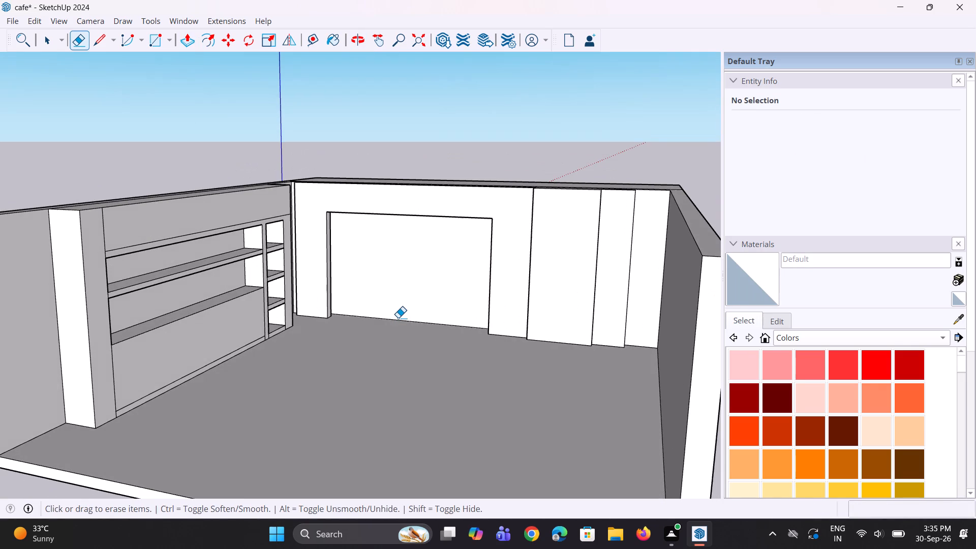
left_click(398, 318)
left_click(398, 321)
Examine the opened recess and the thickened back wall from inside the room and from above.
middle_click_drag(406, 315, 431, 396)
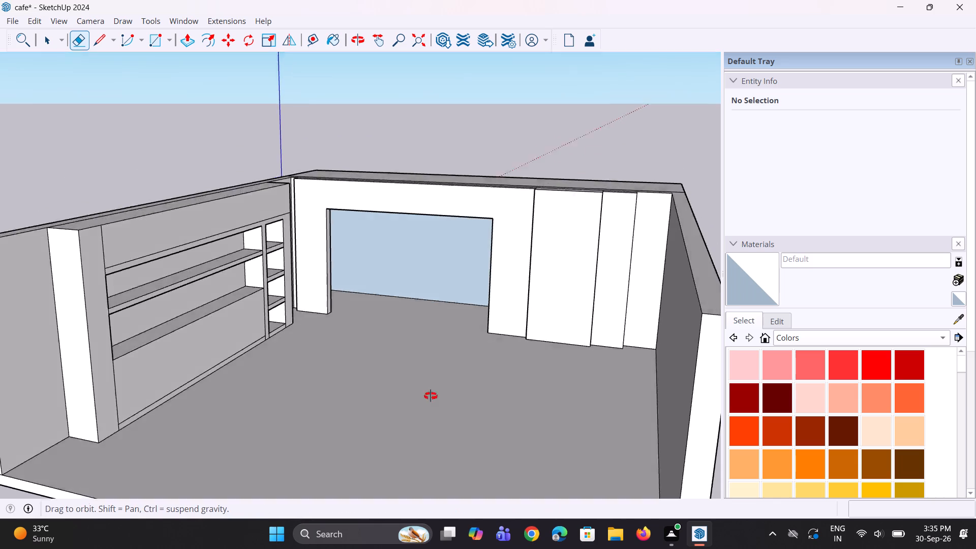
middle_click_drag(431, 396, 230, 518)
scroll(516, 338, "down", 3)
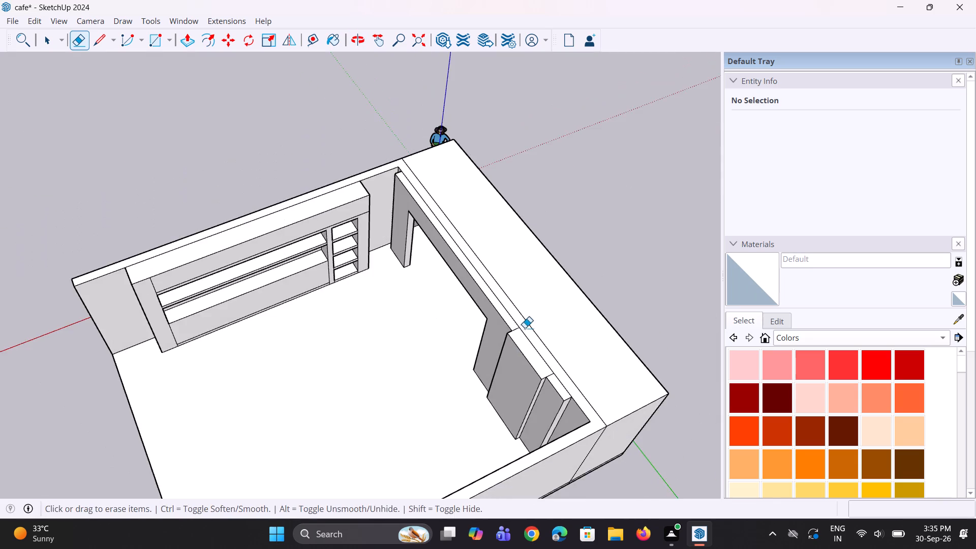
middle_click_drag(473, 328, 746, 235)
scroll(492, 291, "up", 2)
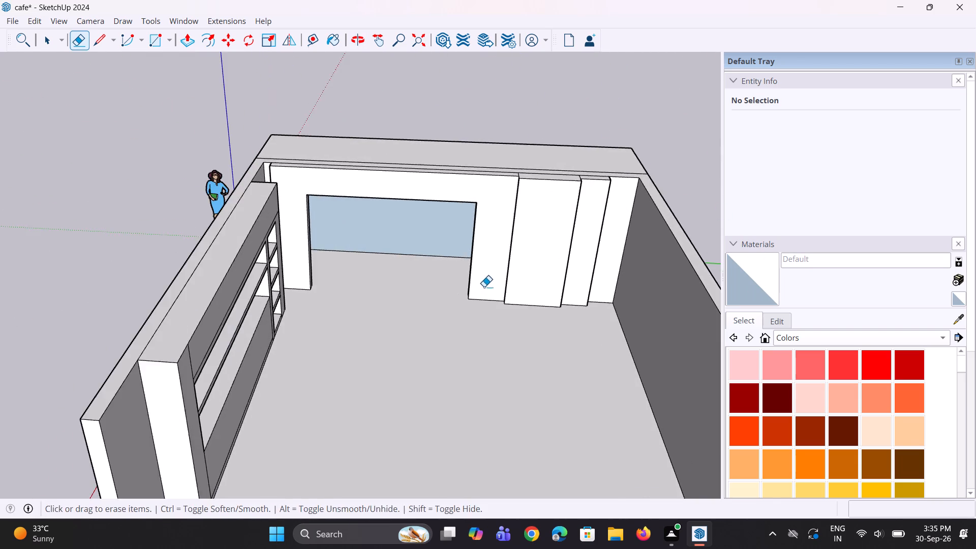
middle_click_drag(448, 285, 499, 274)
middle_click_drag(451, 266, 419, 302)
scroll(417, 303, "down", 2)
middle_click_drag(407, 294, 353, 391)
scroll(425, 269, "up", 4)
middle_click_drag(444, 241, 295, 80)
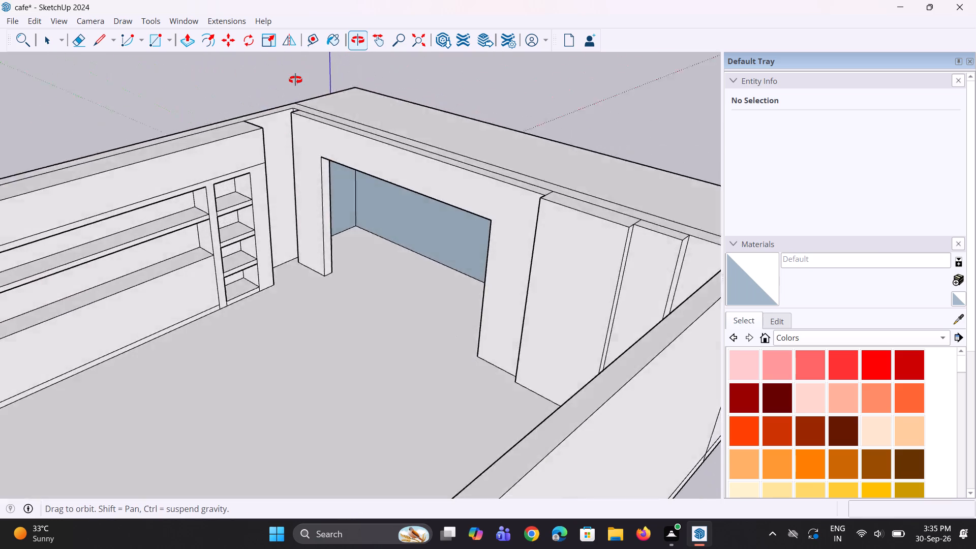
middle_click_drag(295, 80, 351, 258)
scroll(347, 255, "down", 3)
middle_click_drag(345, 247, 488, 0)
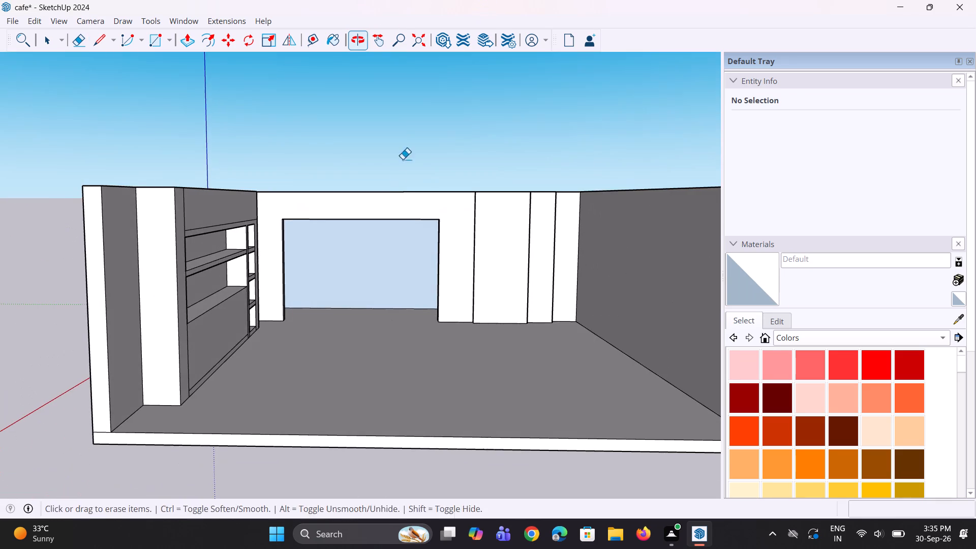
middle_click_drag(392, 192, 238, 440)
middle_click_drag(336, 300, 327, 258)
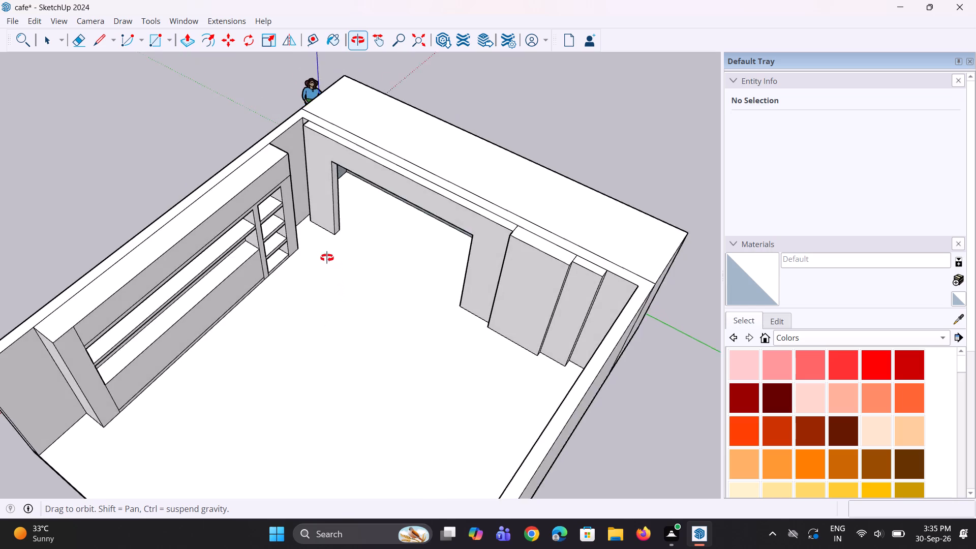
From inside the opened recess, lower the top face of the back wall extension about 2' 15/16".
middle_click_drag(327, 258, 483, 48)
middle_click_drag(351, 288, 352, 196)
scroll(352, 285, "up", 1)
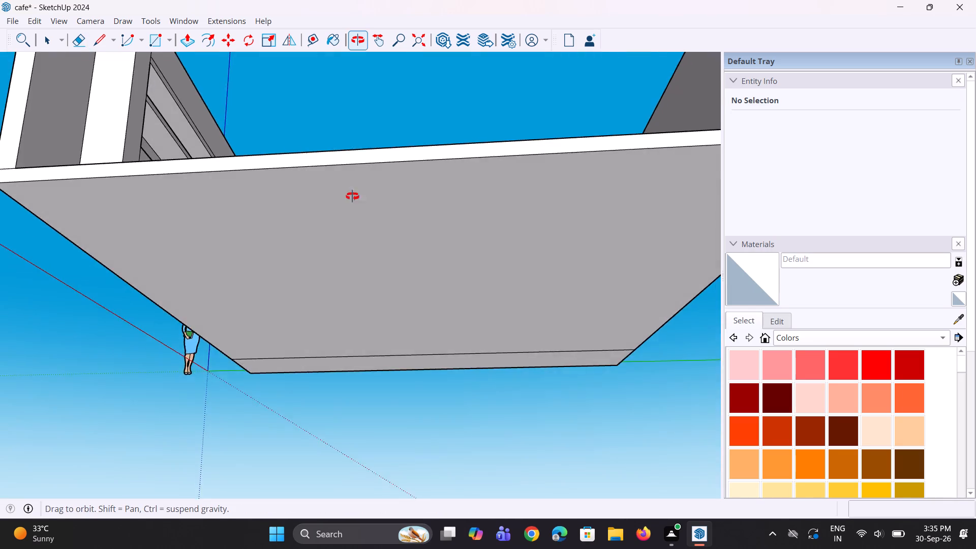
middle_click_drag(352, 196, 352, 239)
scroll(351, 219, "up", 7)
middle_click_drag(335, 231, 335, 177)
scroll(333, 250, "up", 2)
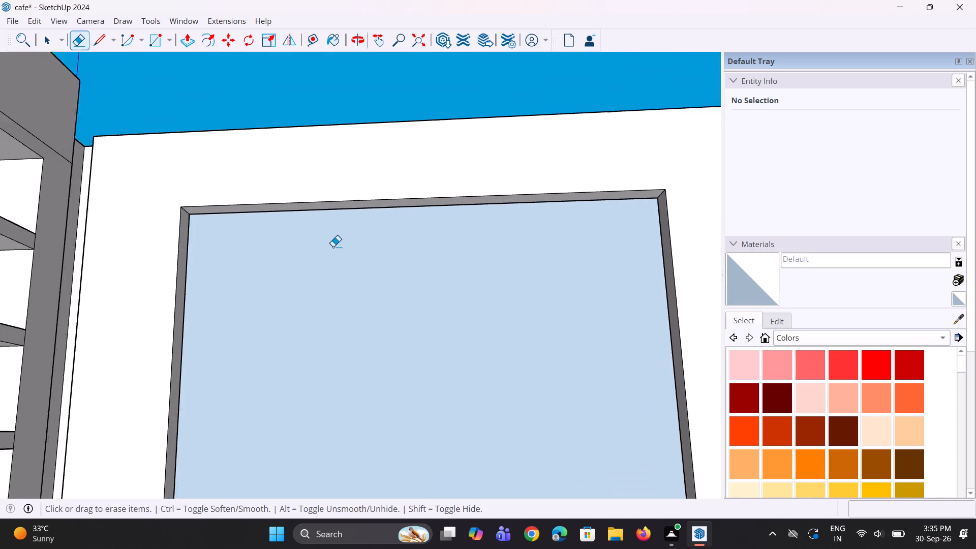
scroll(333, 247, "up", 1)
middle_click_drag(333, 240, 95, 207)
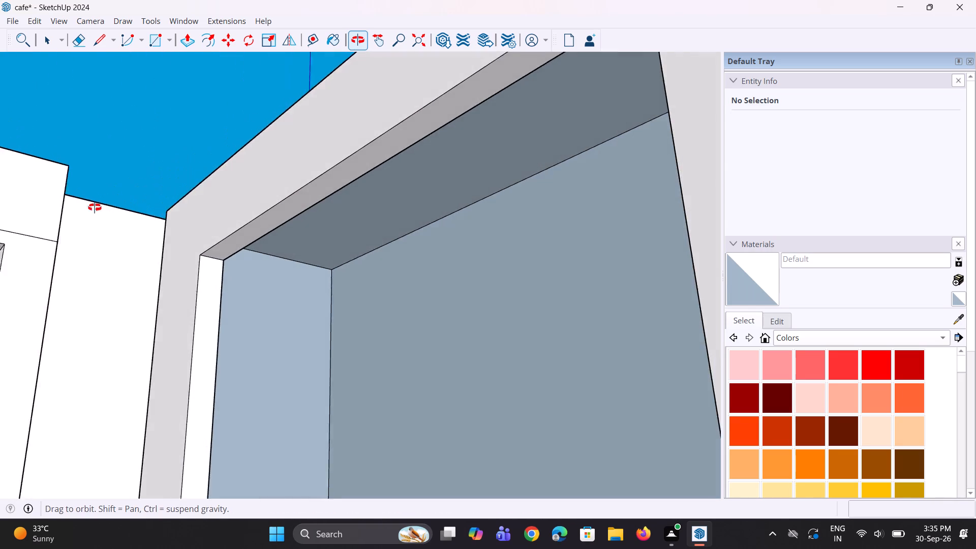
middle_click_drag(95, 207, 87, 205)
key("p")
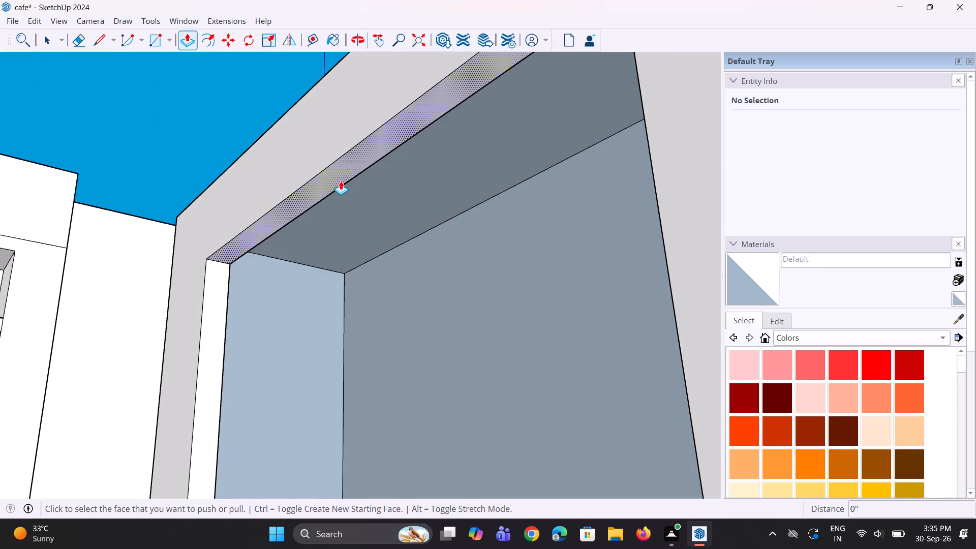
left_click(349, 197)
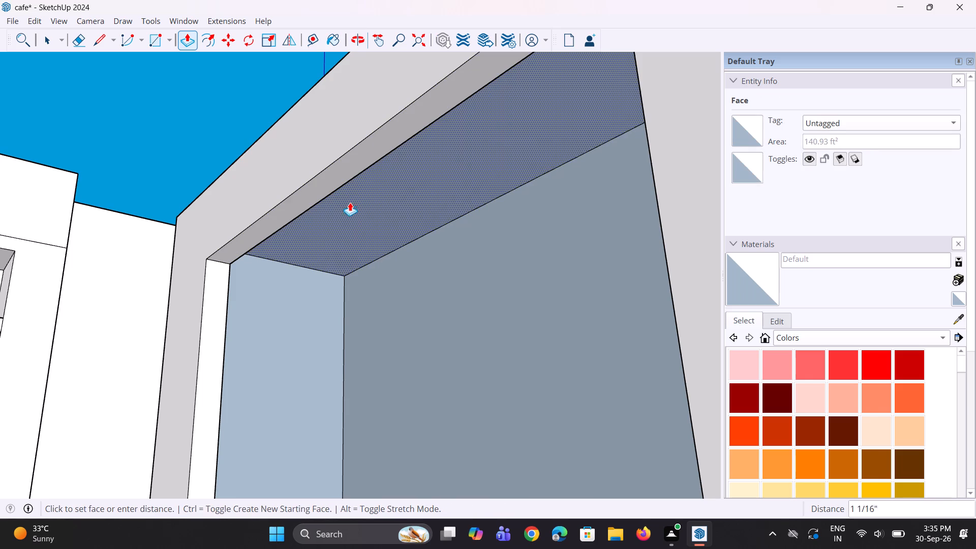
left_click(322, 190)
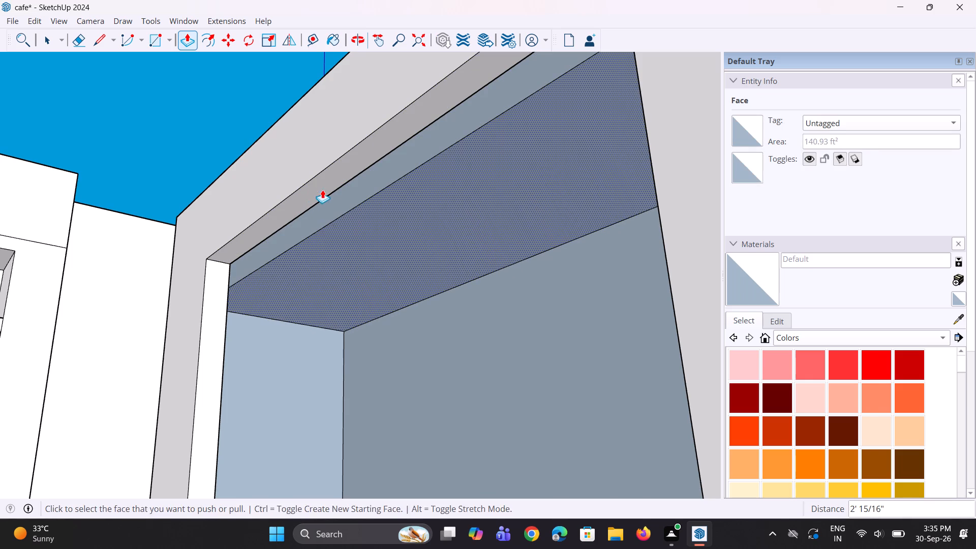
Adjust the lowered recess ceiling by about 7/16" near the opening's upper edge.
middle_click_drag(345, 208, 385, 250)
left_click(390, 258)
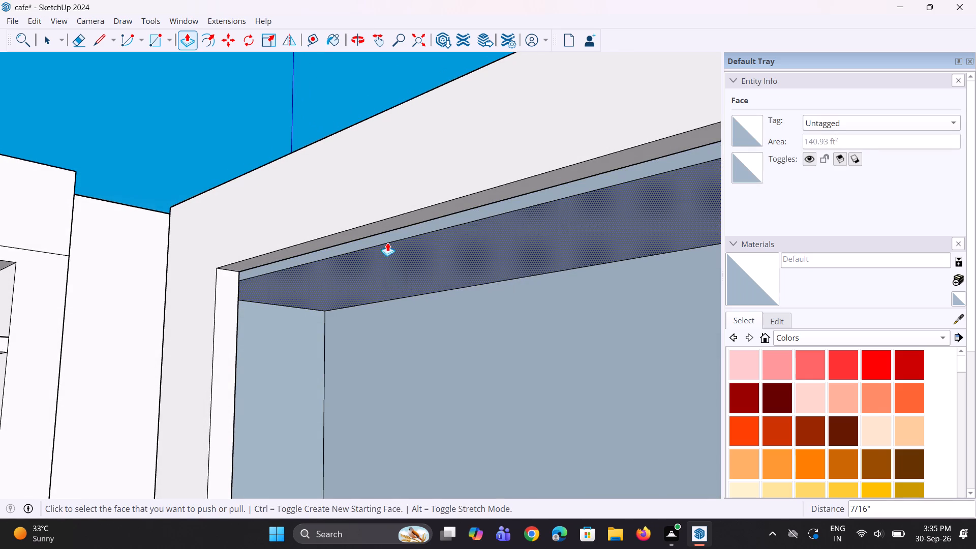
left_click(399, 256)
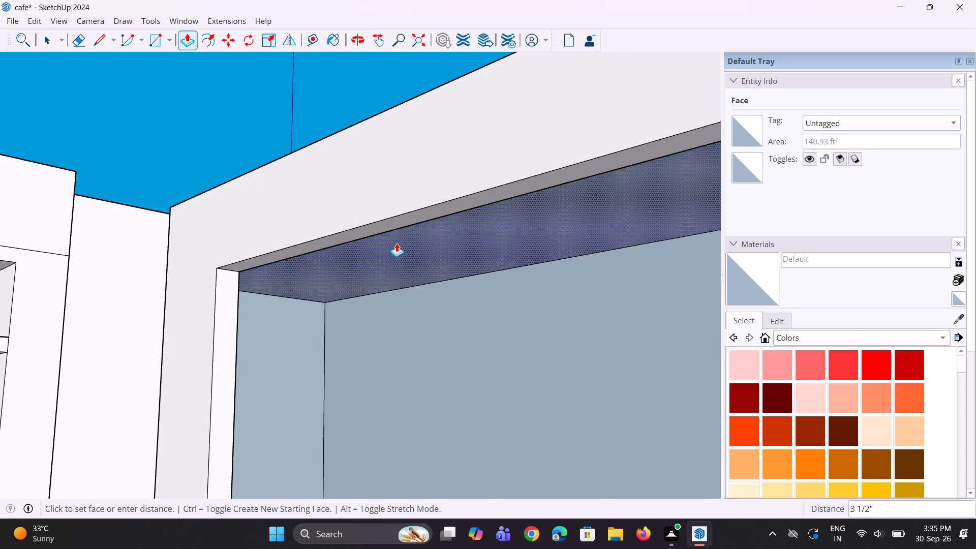
left_click(378, 235)
Examine the recess ceiling against the opening's upper edge from inside, and the lowered extension from above.
middle_click_drag(384, 233, 494, 289)
scroll(475, 252, "down", 5)
middle_click_drag(467, 242, 507, 199)
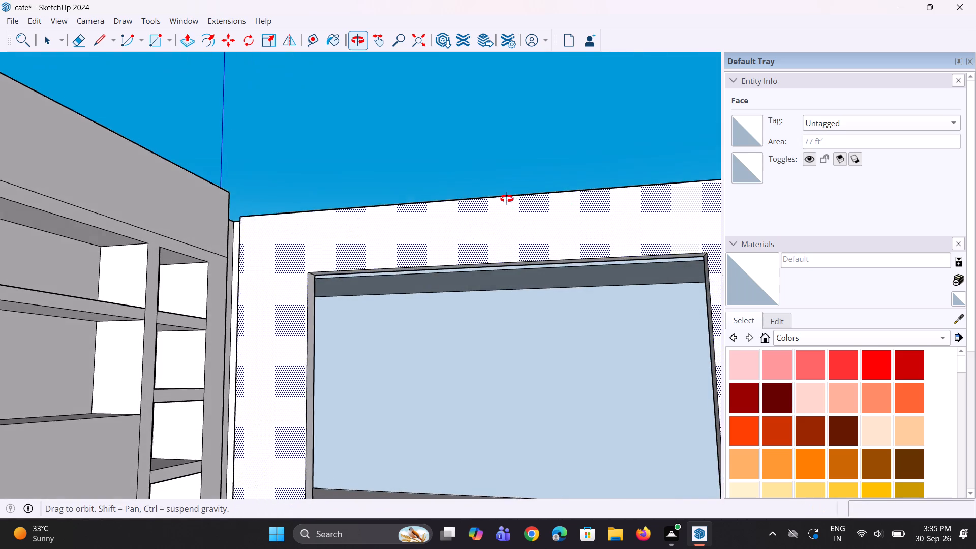
middle_click_drag(507, 199, 510, 188)
scroll(472, 274, "up", 1)
scroll(430, 277, "down", 4)
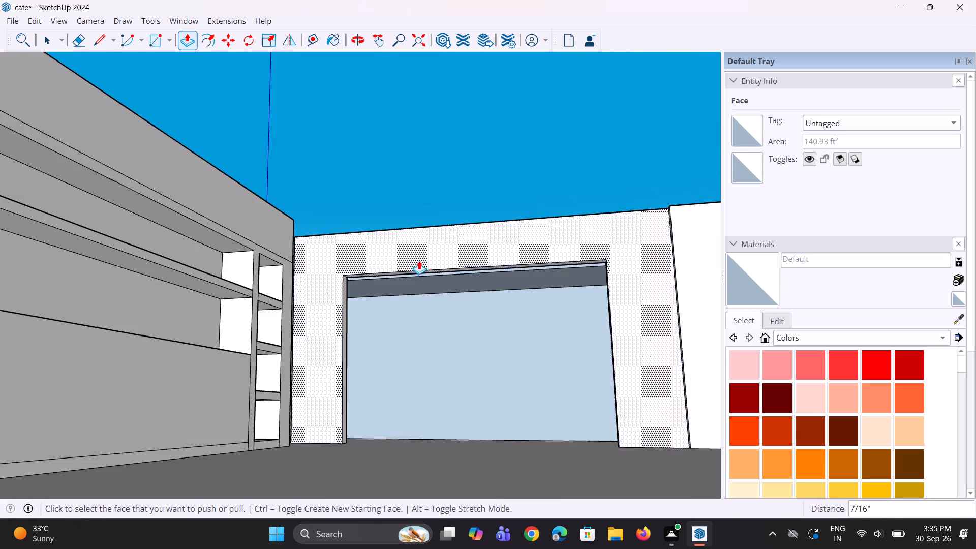
scroll(419, 261, "down", 2)
middle_click_drag(418, 258, 405, 461)
scroll(422, 194, "down", 4)
middle_click_drag(423, 193, 193, 318)
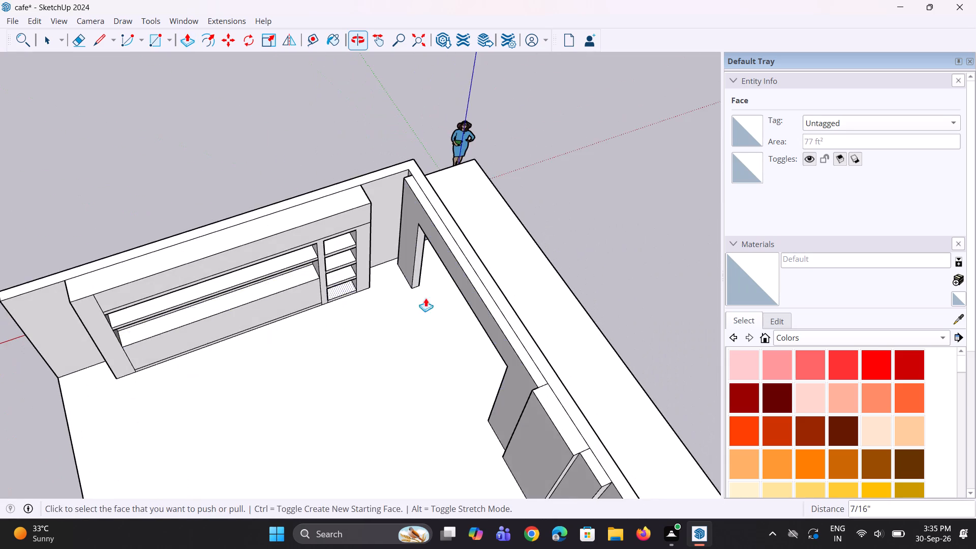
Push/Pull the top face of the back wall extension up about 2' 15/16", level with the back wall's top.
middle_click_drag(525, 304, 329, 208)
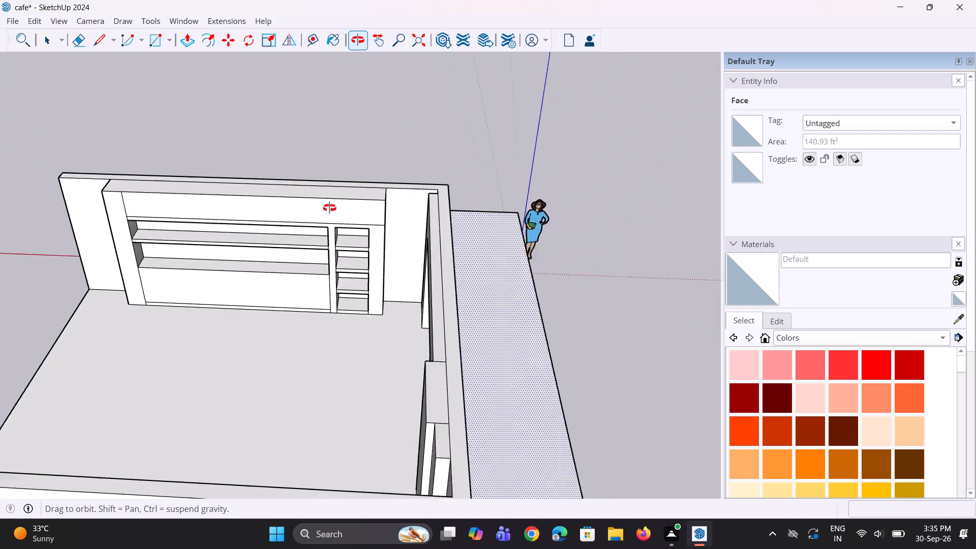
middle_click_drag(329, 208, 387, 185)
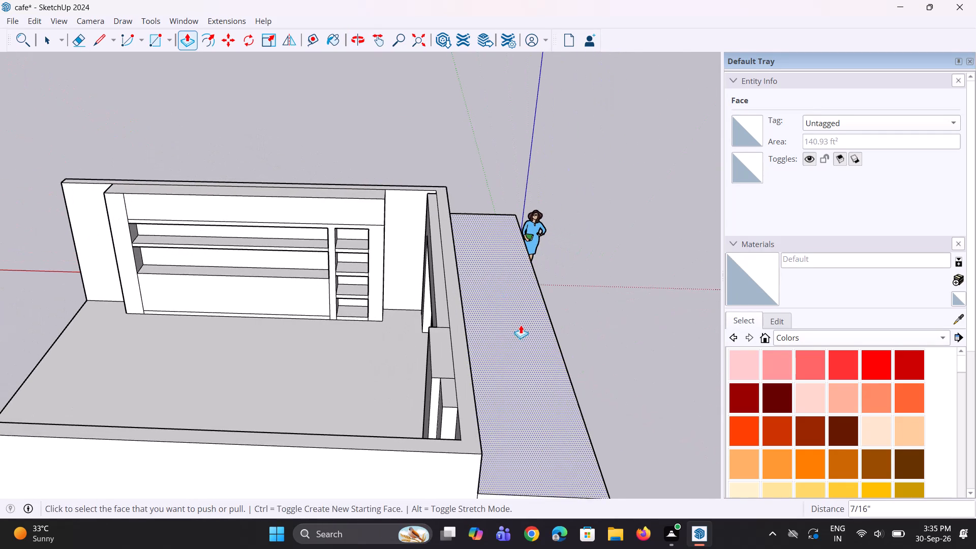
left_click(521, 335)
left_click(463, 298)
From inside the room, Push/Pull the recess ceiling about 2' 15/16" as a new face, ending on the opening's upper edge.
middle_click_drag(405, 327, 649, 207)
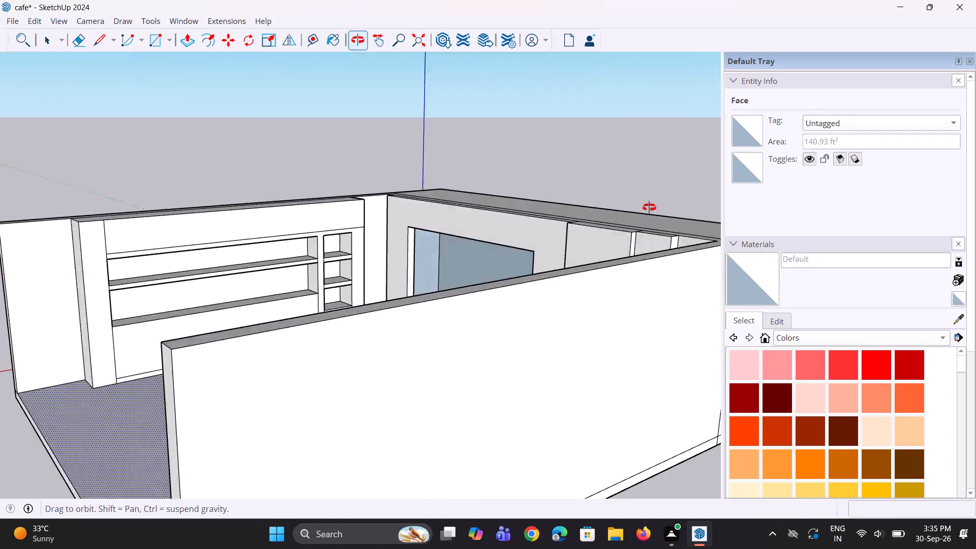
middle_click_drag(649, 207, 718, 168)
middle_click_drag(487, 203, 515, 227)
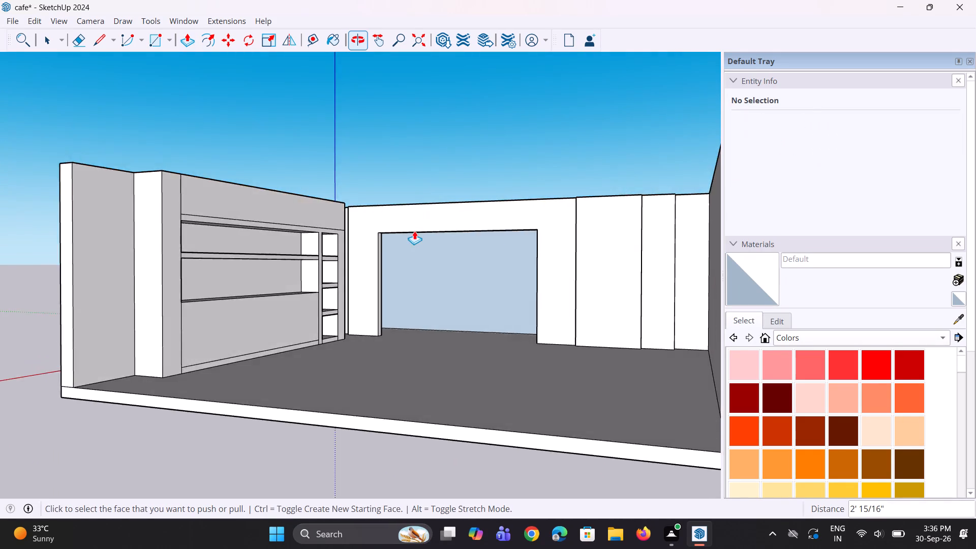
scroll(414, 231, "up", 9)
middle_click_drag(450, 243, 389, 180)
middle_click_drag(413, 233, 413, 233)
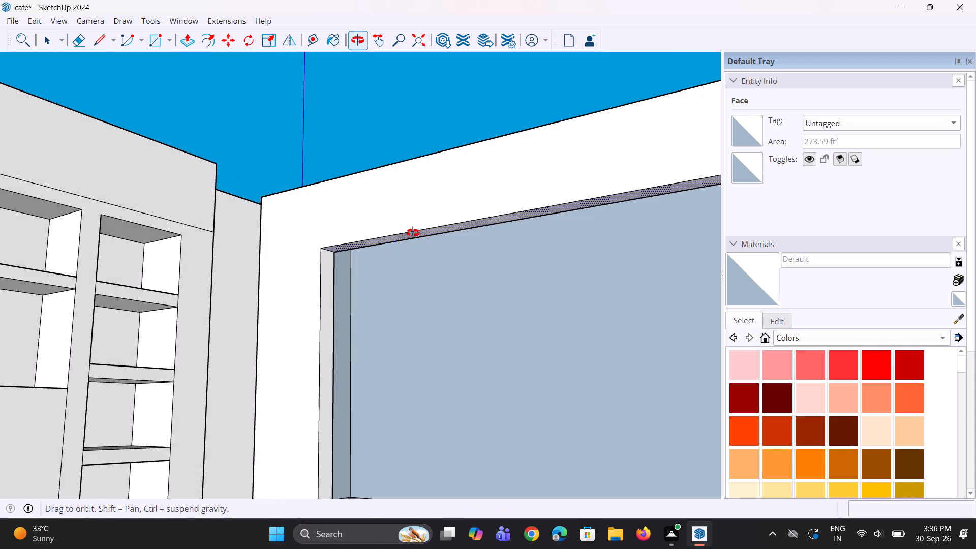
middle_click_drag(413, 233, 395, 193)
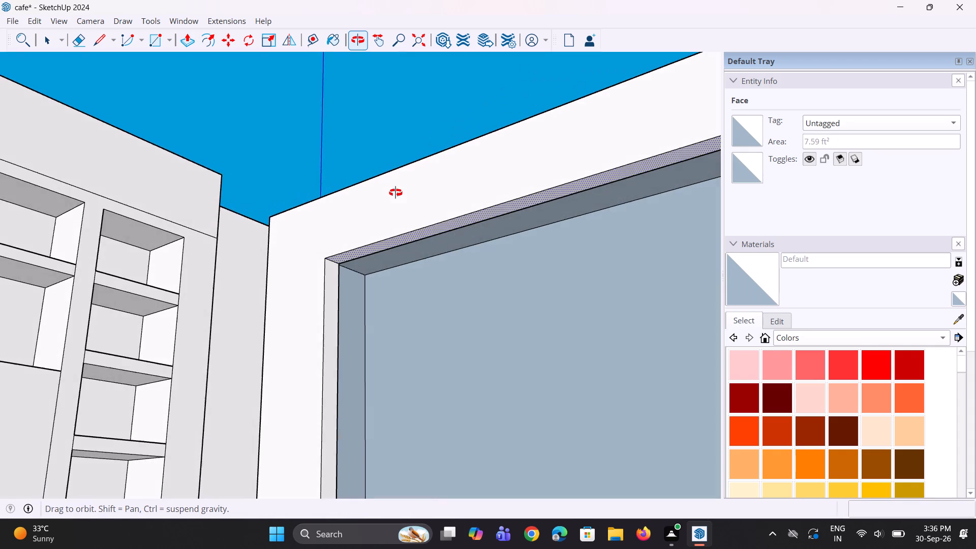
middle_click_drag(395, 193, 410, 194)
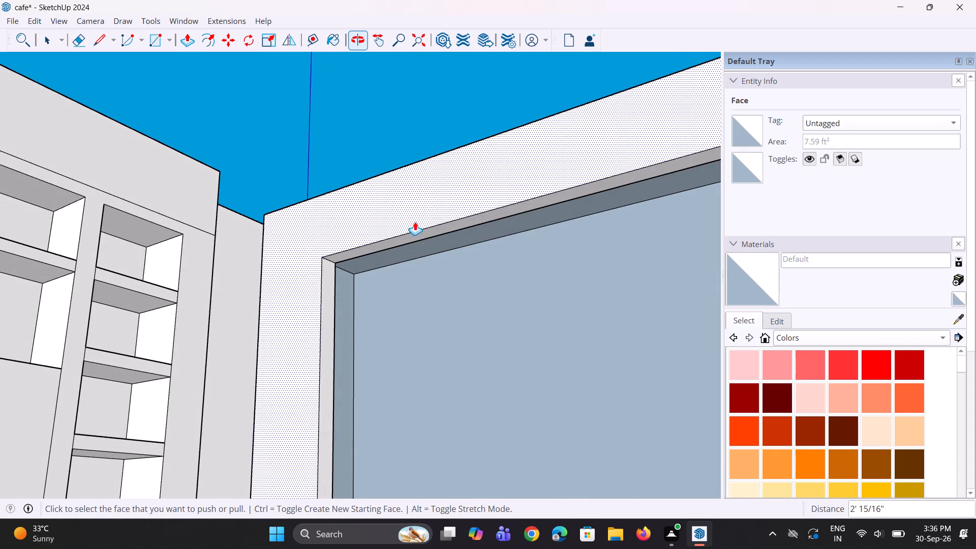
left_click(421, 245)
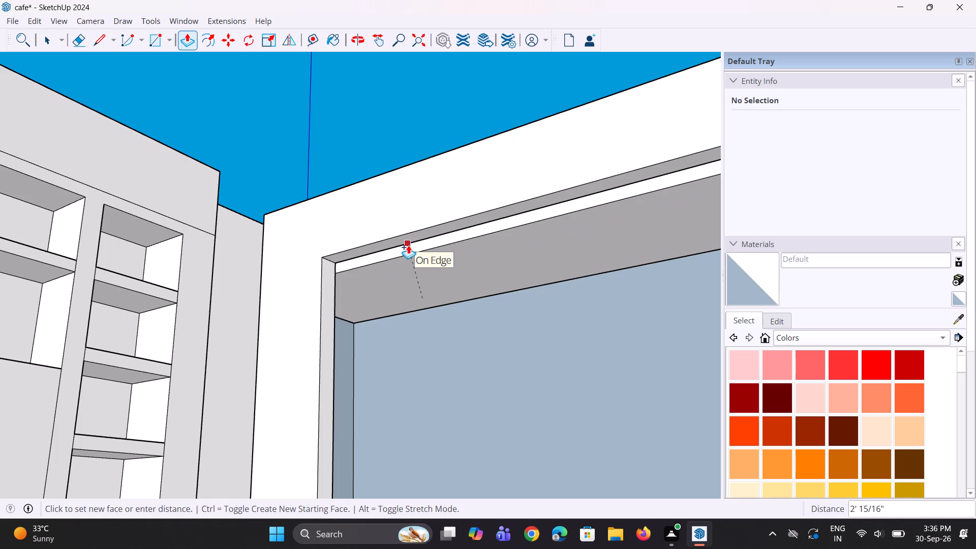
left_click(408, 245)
Examine the strip between the recess ceiling and the opening's upper edge up close, plus the whole room from its open side.
scroll(406, 262, "down", 5)
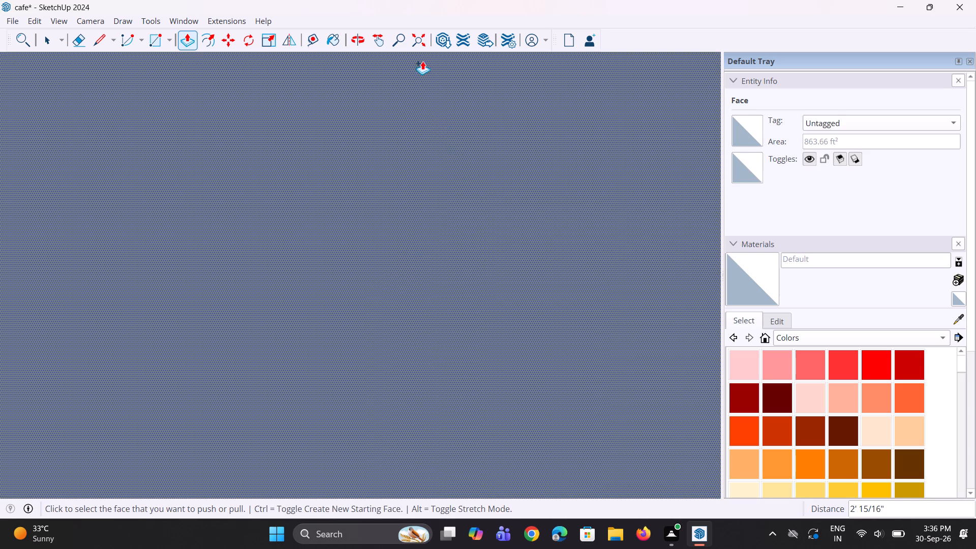
left_click(420, 40)
middle_click_drag(358, 315, 410, 390)
scroll(398, 333, "up", 2)
middle_click_drag(399, 332, 422, 295)
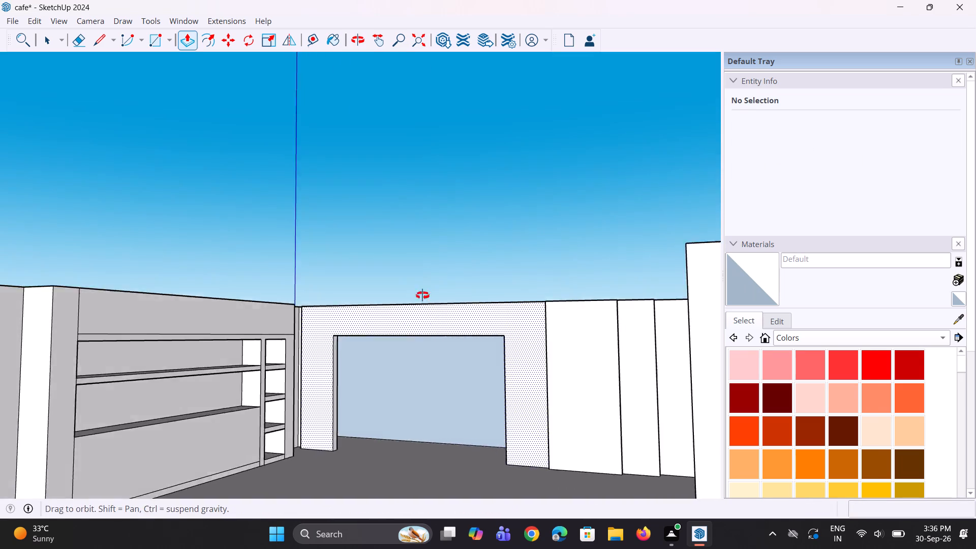
middle_click_drag(422, 295, 436, 264)
scroll(379, 356, "up", 6)
middle_click_drag(540, 340, 568, 382)
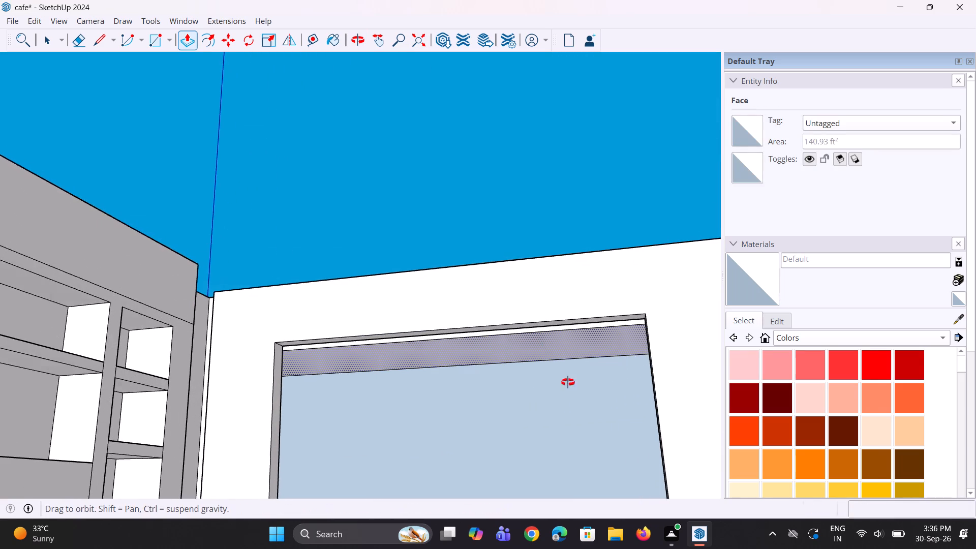
middle_click_drag(568, 382, 556, 430)
scroll(448, 350, "down", 5)
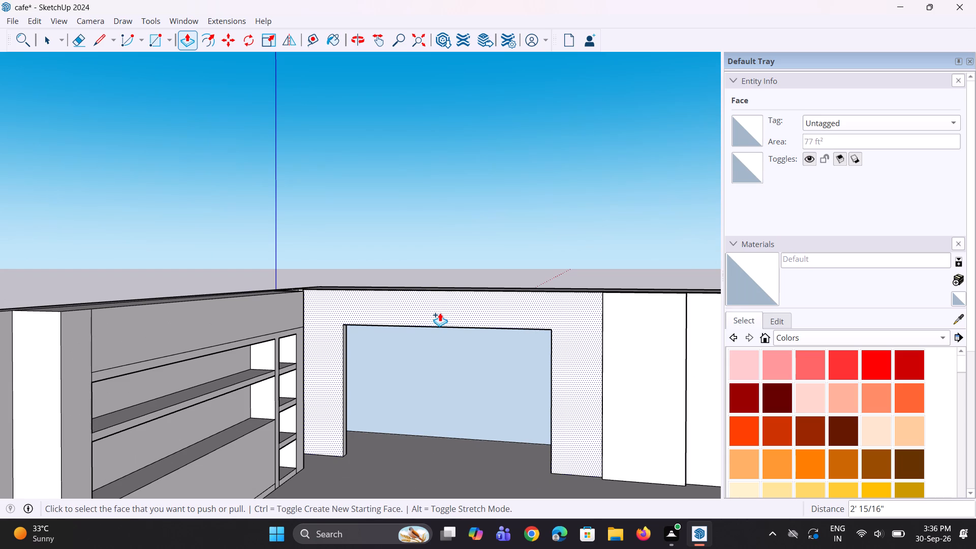
scroll(440, 313, "down", 8)
middle_click_drag(422, 315, 427, 364)
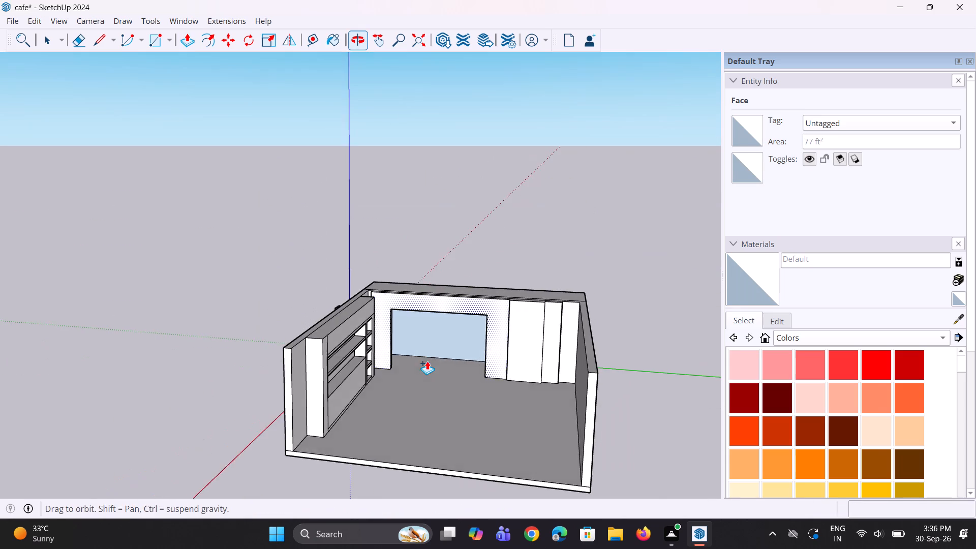
scroll(436, 333, "up", 4)
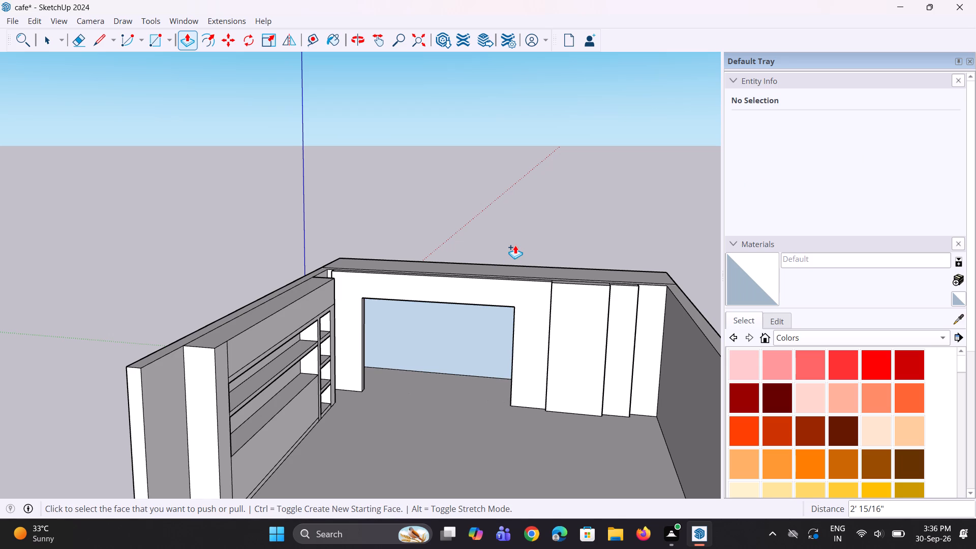
Examine the back wall opening from the room's open side and from below, including how its underside meets the recess ceiling.
scroll(496, 276, "down", 4)
middle_click_drag(465, 270, 431, 228)
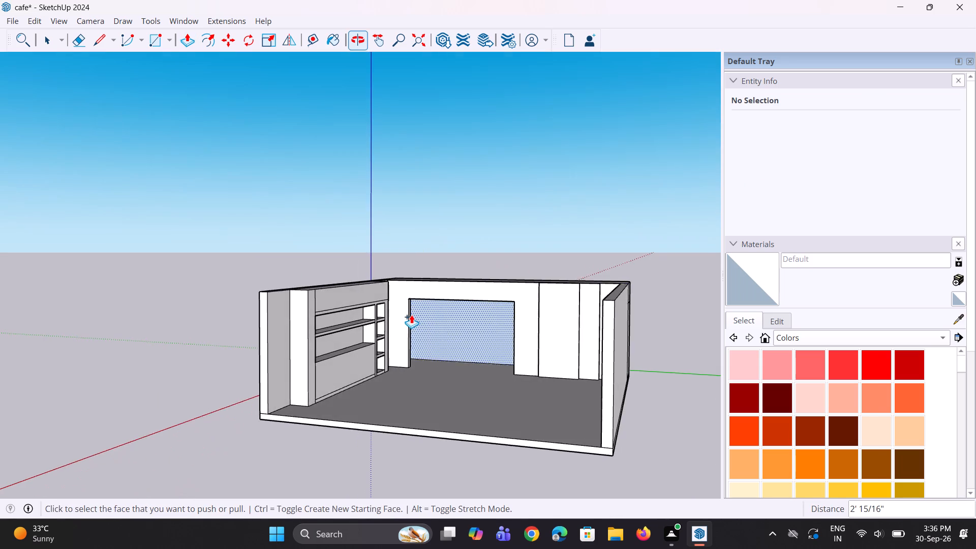
scroll(411, 315, "up", 8)
middle_click_drag(454, 337, 463, 235)
middle_click_drag(467, 253, 486, 369)
scroll(485, 344, "down", 5)
middle_click_drag(481, 331, 486, 376)
scroll(484, 362, "down", 10)
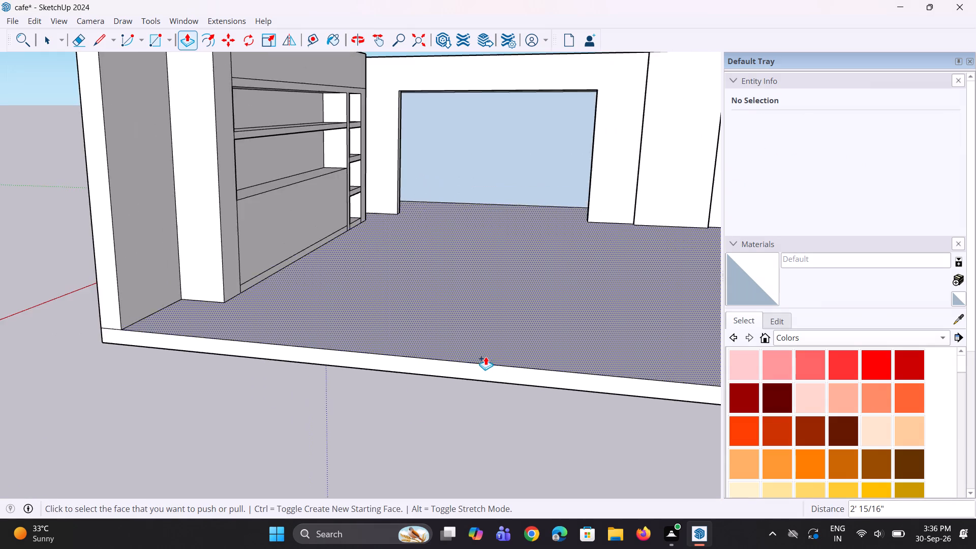
scroll(485, 356, "down", 10)
middle_click_drag(497, 224, 482, 174)
scroll(482, 174, "up", 6)
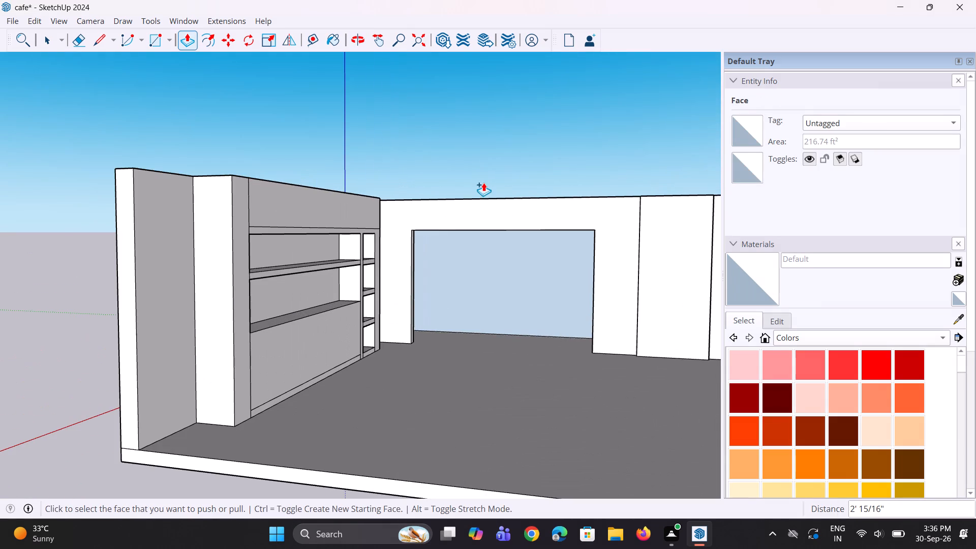
scroll(503, 248, "up", 3)
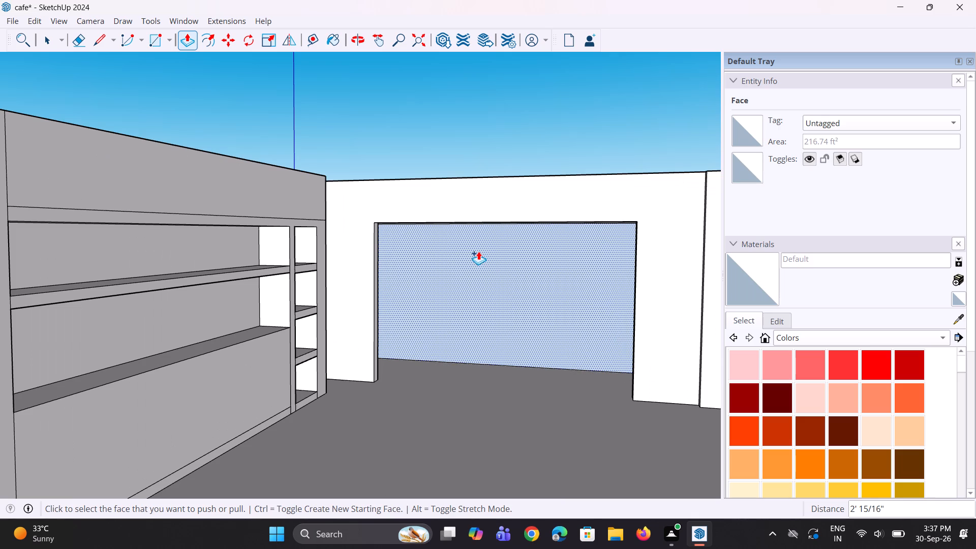
middle_click_drag(427, 273, 410, 230)
scroll(408, 222, "up", 2)
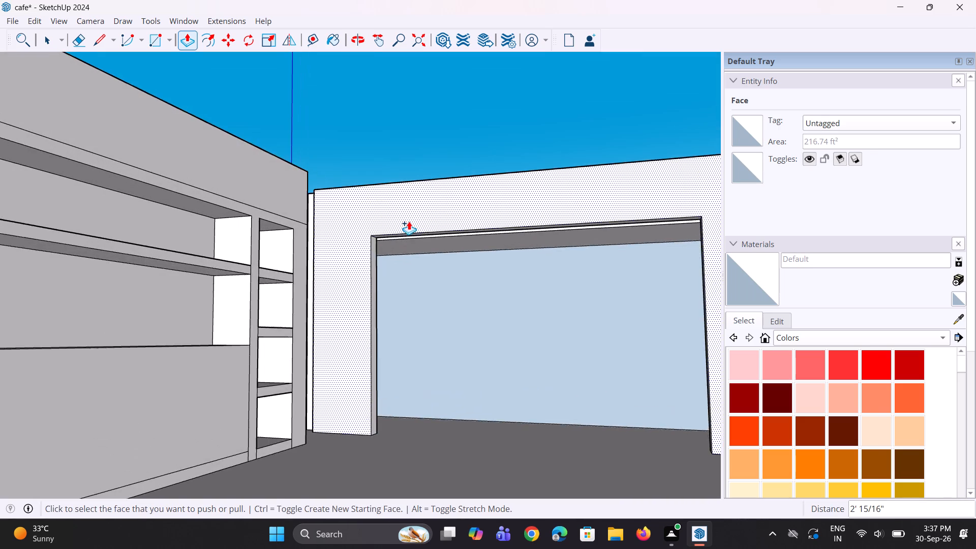
scroll(409, 221, "up", 2)
middle_click_drag(420, 226, 427, 190)
scroll(415, 244, "up", 5)
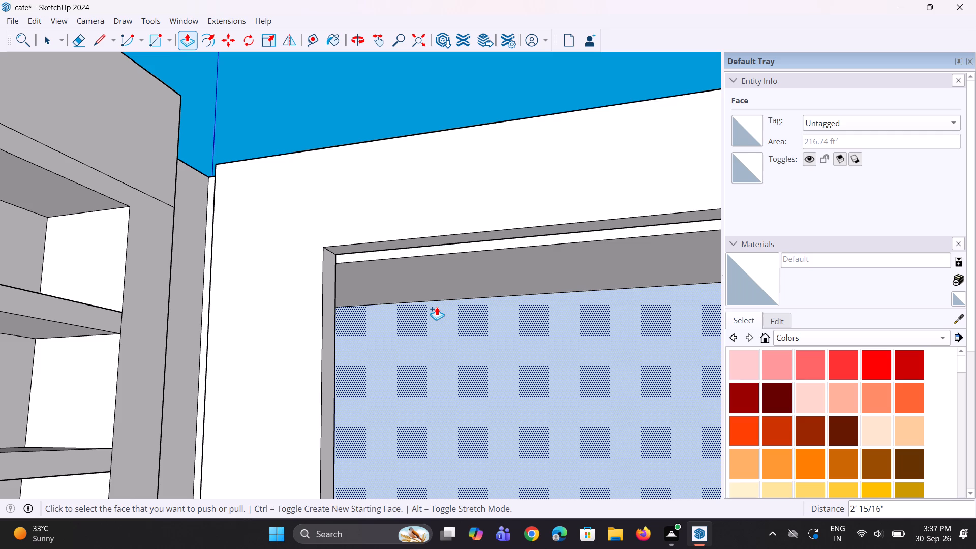
scroll(414, 336, "down", 5)
middle_click_drag(413, 369, 389, 291)
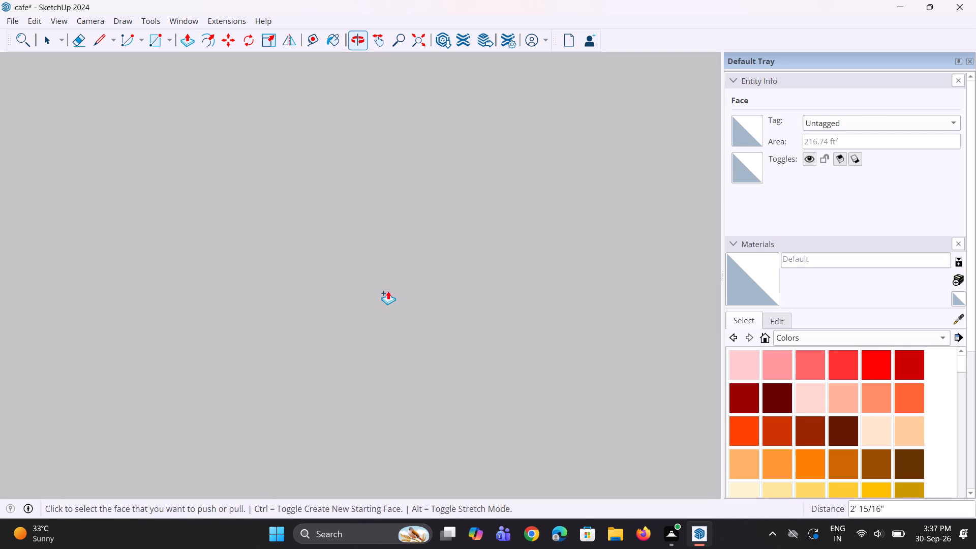
middle_click_drag(388, 293, 430, 423)
scroll(430, 413, "down", 10)
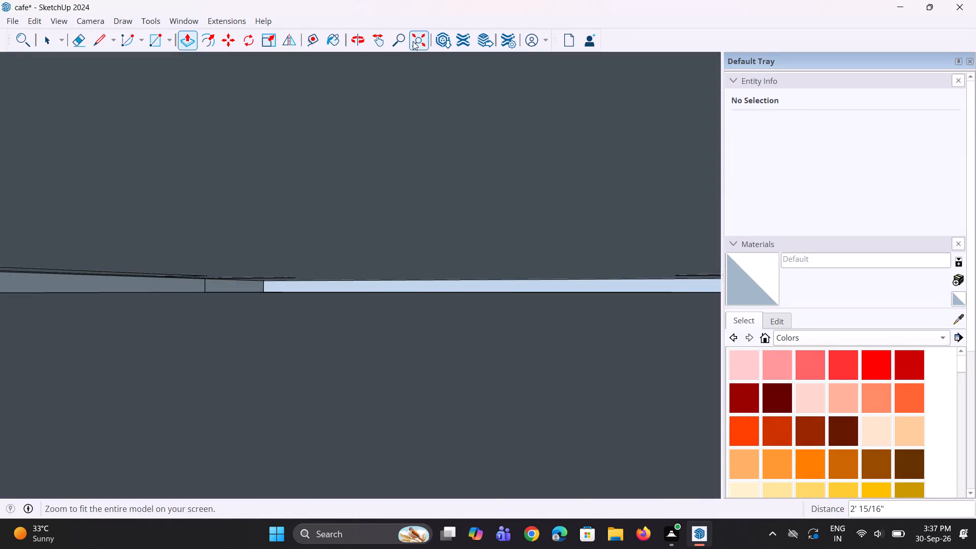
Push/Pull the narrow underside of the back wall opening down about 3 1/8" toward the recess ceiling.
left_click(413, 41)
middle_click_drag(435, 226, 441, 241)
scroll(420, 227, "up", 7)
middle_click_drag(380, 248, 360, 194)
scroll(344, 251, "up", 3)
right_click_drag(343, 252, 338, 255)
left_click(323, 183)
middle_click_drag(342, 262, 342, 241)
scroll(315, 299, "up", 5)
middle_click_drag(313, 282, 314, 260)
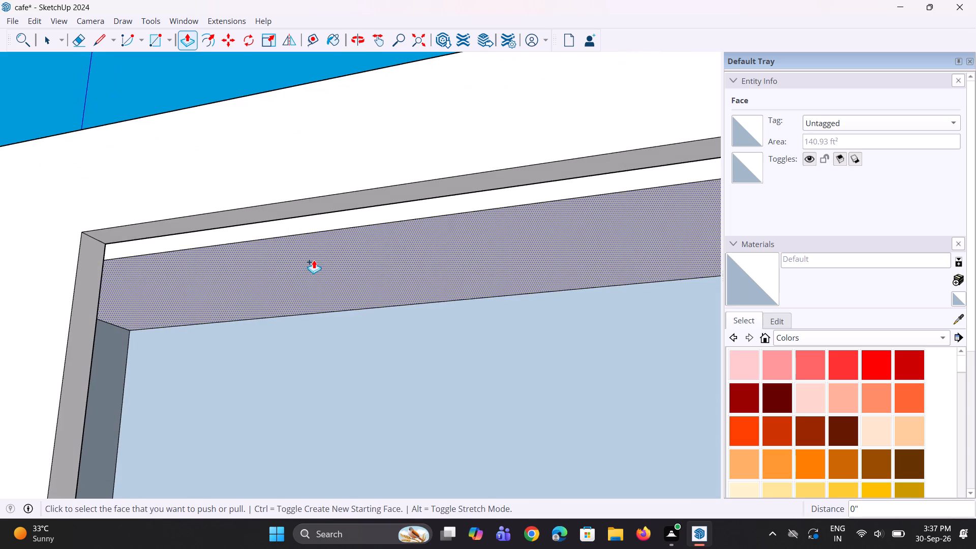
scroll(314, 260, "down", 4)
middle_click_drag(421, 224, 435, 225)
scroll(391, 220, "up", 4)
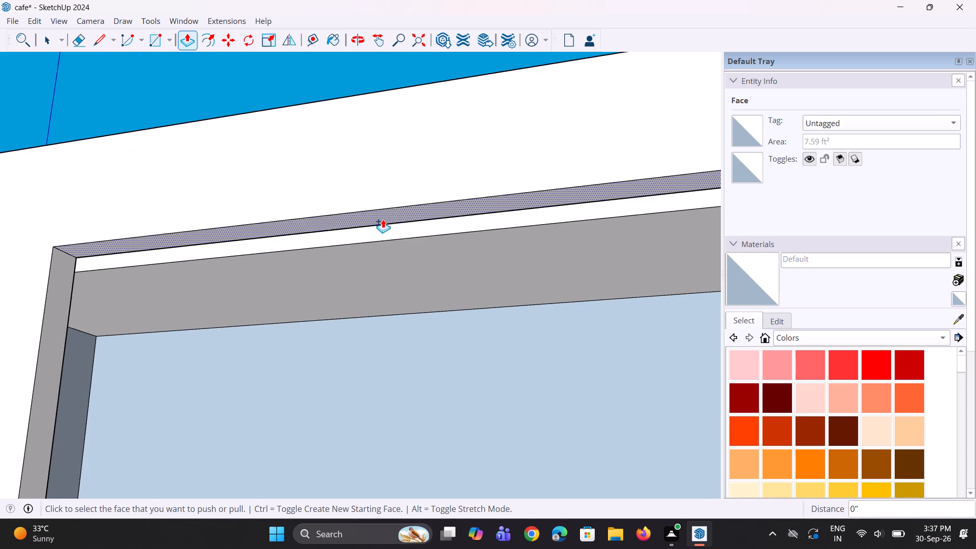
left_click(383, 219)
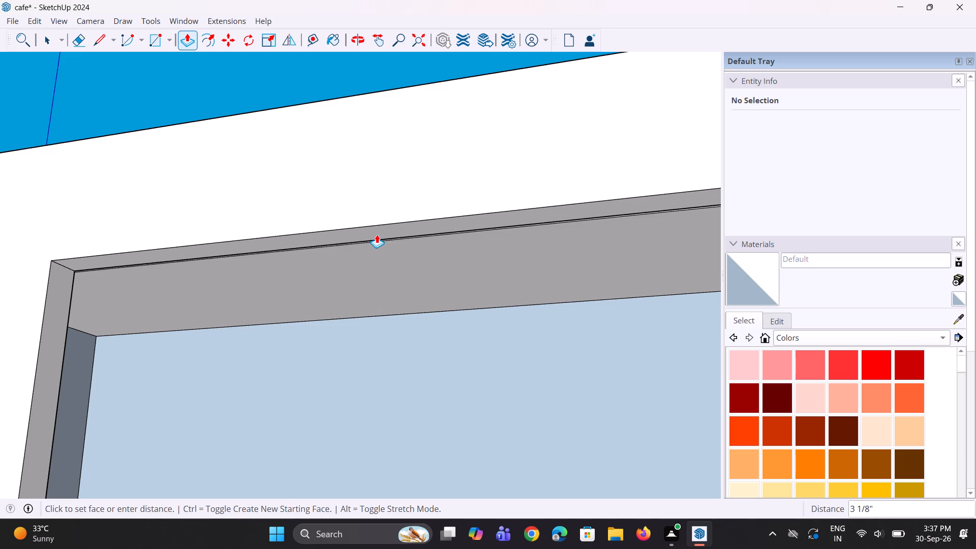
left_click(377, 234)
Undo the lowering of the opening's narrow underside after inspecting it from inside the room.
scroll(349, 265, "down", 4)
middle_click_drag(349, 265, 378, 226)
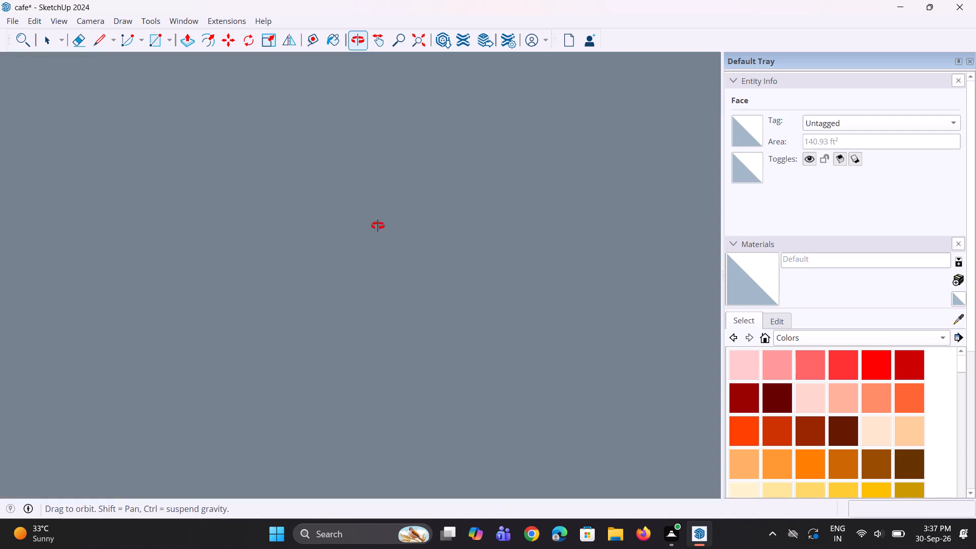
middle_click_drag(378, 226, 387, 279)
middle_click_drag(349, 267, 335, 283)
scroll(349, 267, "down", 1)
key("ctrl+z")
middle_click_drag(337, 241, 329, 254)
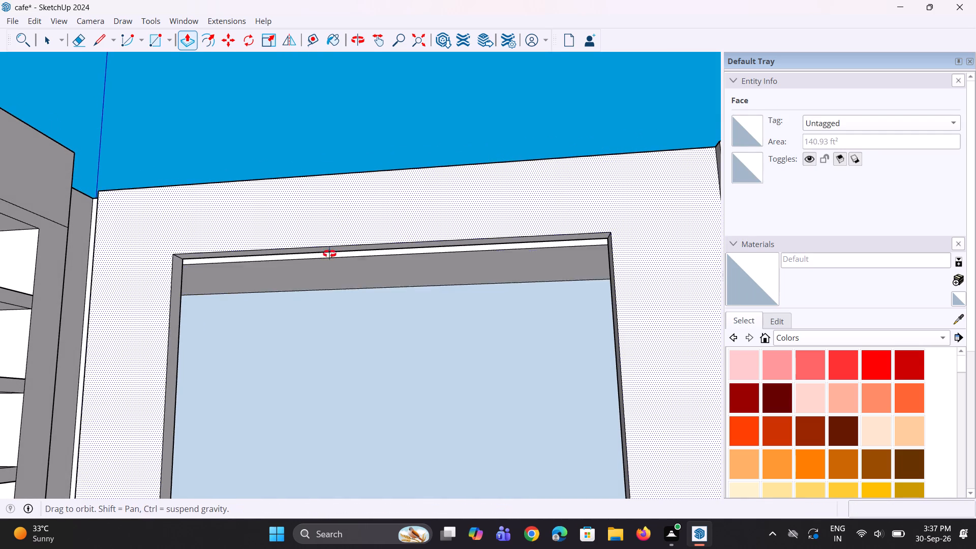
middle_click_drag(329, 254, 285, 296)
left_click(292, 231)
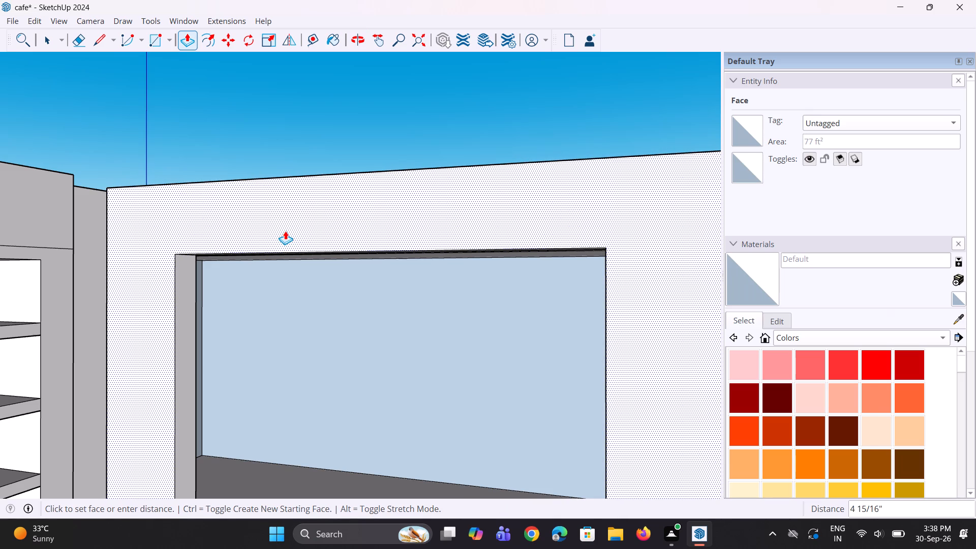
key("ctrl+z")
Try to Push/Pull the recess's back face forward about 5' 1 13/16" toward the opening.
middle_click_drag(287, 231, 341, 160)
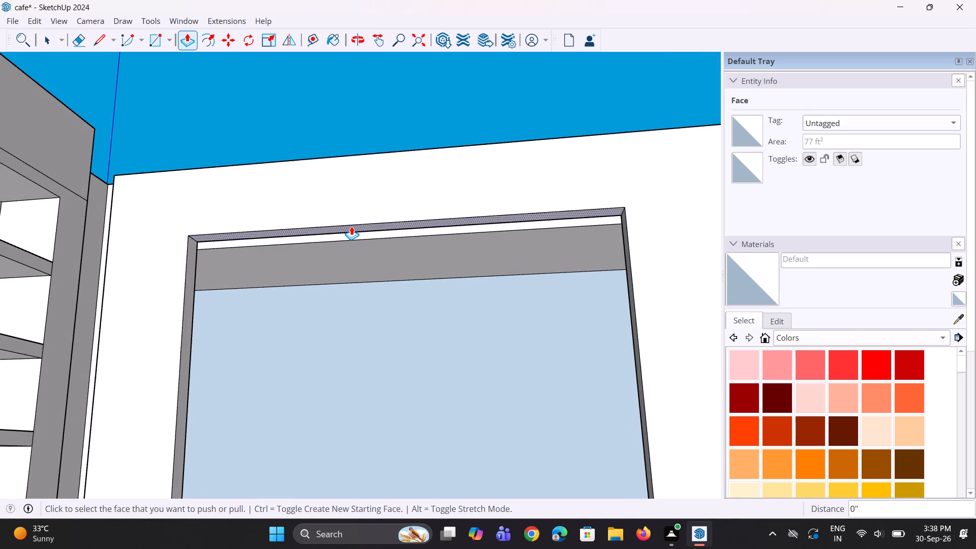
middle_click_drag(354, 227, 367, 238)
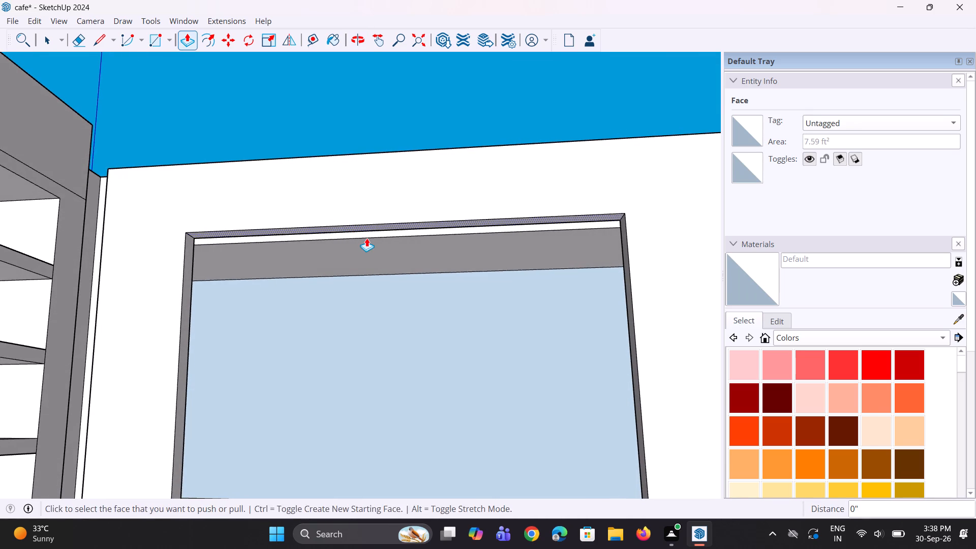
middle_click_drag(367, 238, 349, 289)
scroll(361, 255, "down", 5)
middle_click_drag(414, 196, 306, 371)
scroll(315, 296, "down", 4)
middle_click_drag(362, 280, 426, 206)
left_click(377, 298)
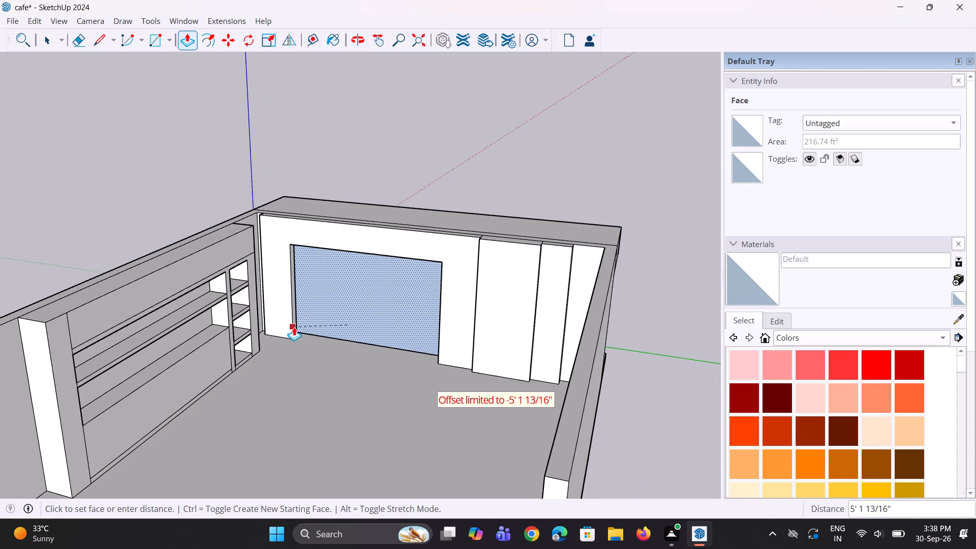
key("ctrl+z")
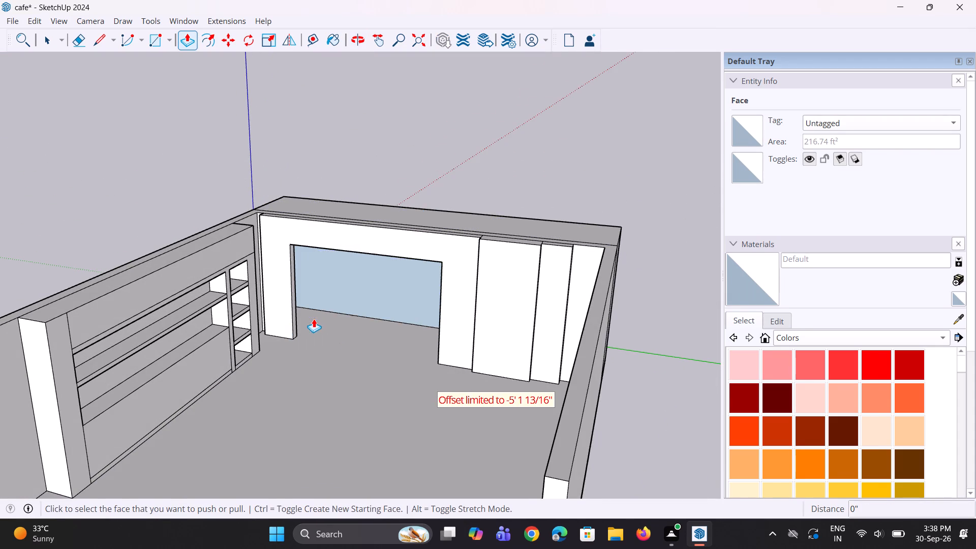
Undo the successive back wall edits, back to before the wall was extended outward and the recess opened.
key("ctrl+z")
key("ctrl+z")
key("ctrl+z")
middle_click_drag(353, 304, 258, 369)
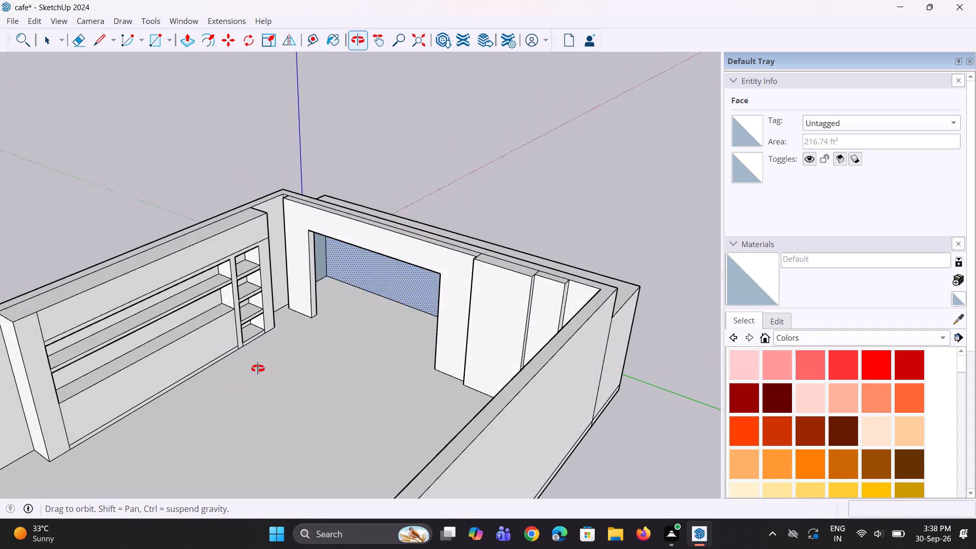
middle_click_drag(258, 369, 231, 413)
key("ctrl+z")
key("ctrl+z")
key("ctrl+z")
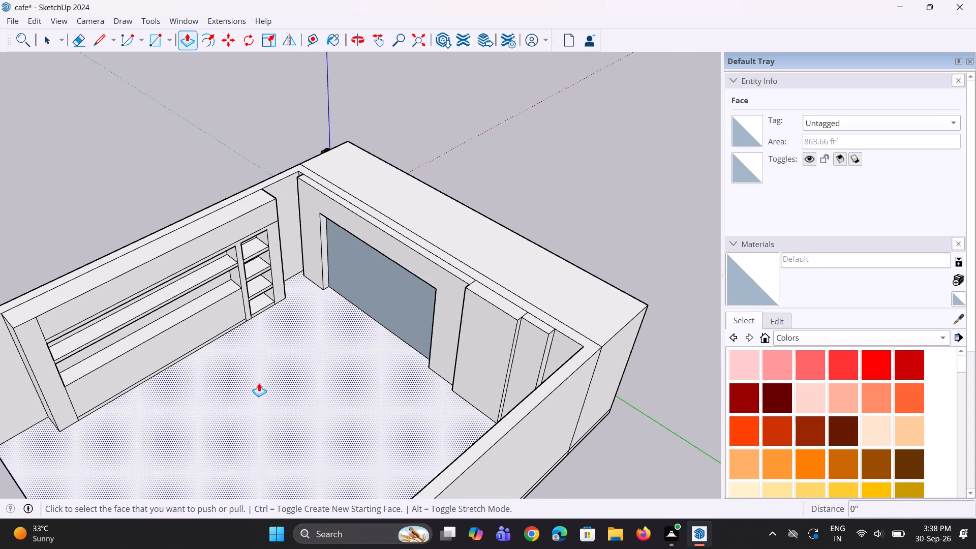
key("ctrl+z")
key("ctrl+z")
key("ctrl+z")
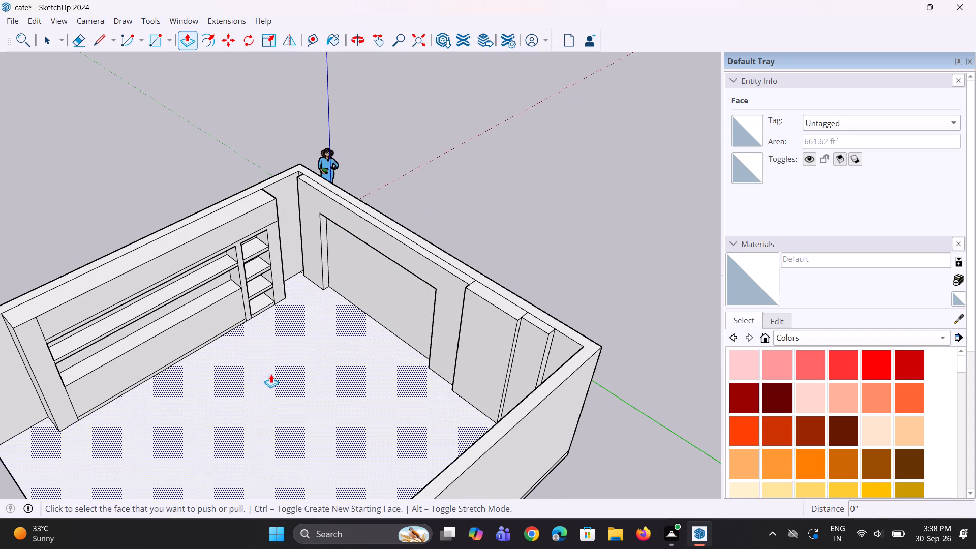
Examine the back wall's framed recess and its narrow top and side edges from inside the room.
middle_click_drag(311, 369, 419, 298)
scroll(406, 298, "up", 4)
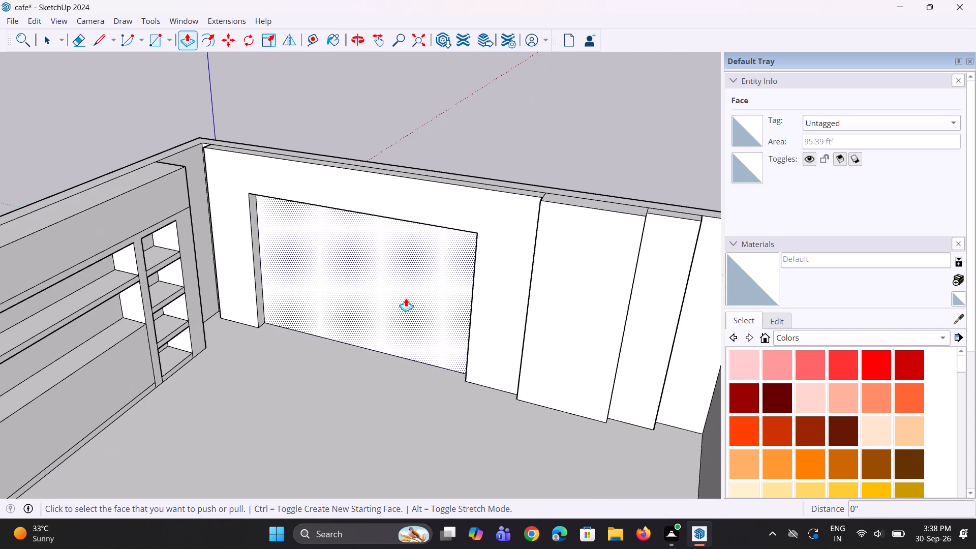
middle_click_drag(405, 298, 449, 155)
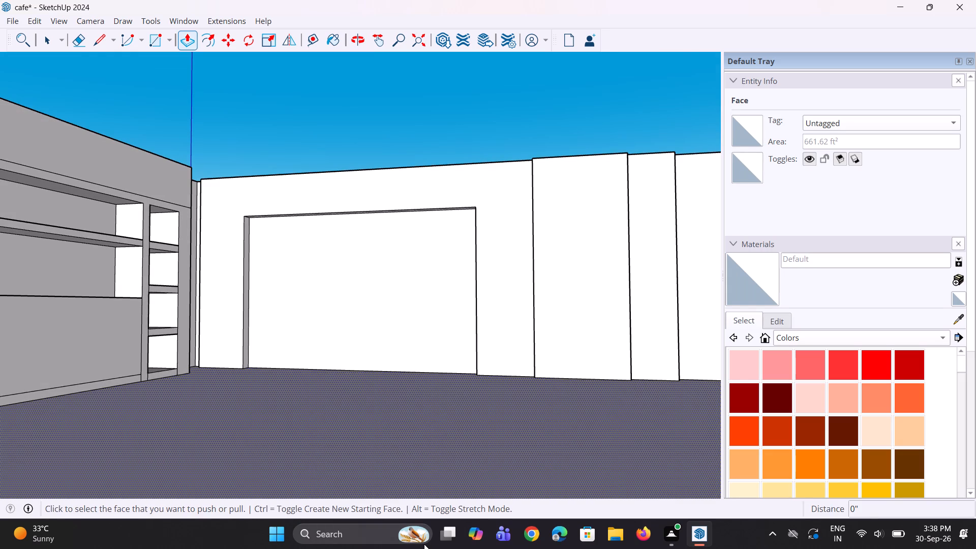
scroll(420, 548, "down", 2)
scroll(214, 349, "down", 3)
middle_click_drag(231, 333, 265, 187)
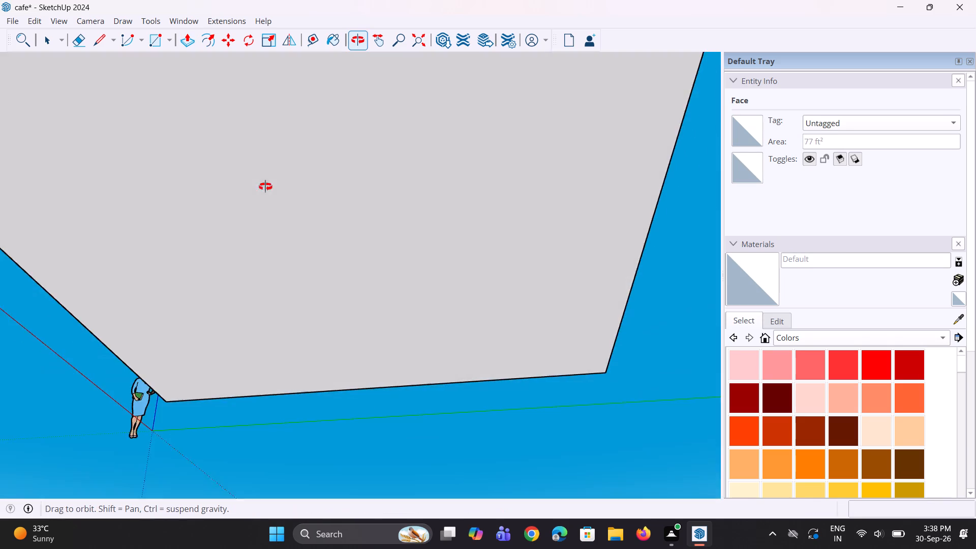
middle_click_drag(265, 187, 270, 412)
scroll(269, 341, "up", 7)
middle_click_drag(247, 247, 251, 229)
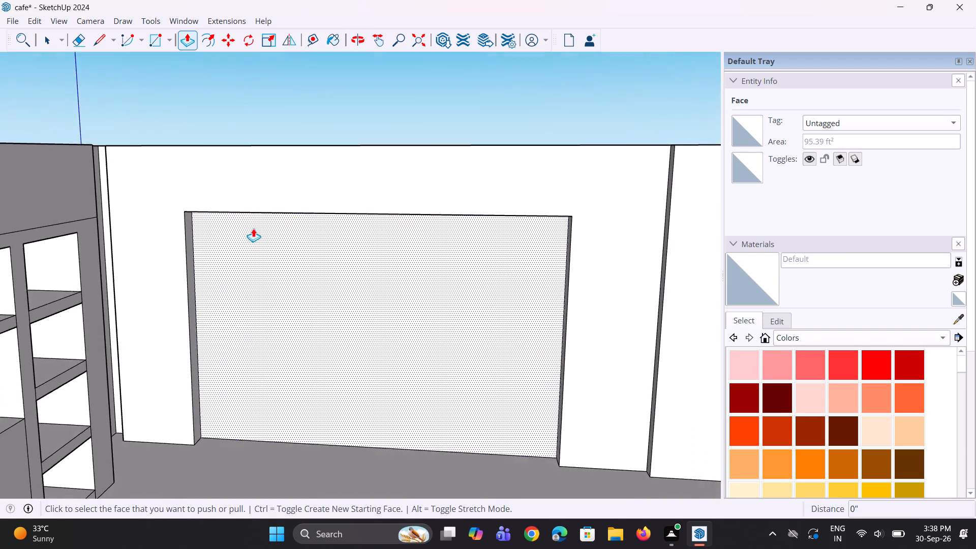
scroll(254, 228, "up", 3)
middle_click_drag(245, 245, 258, 191)
scroll(268, 218, "up", 3)
middle_click_drag(271, 217, 287, 140)
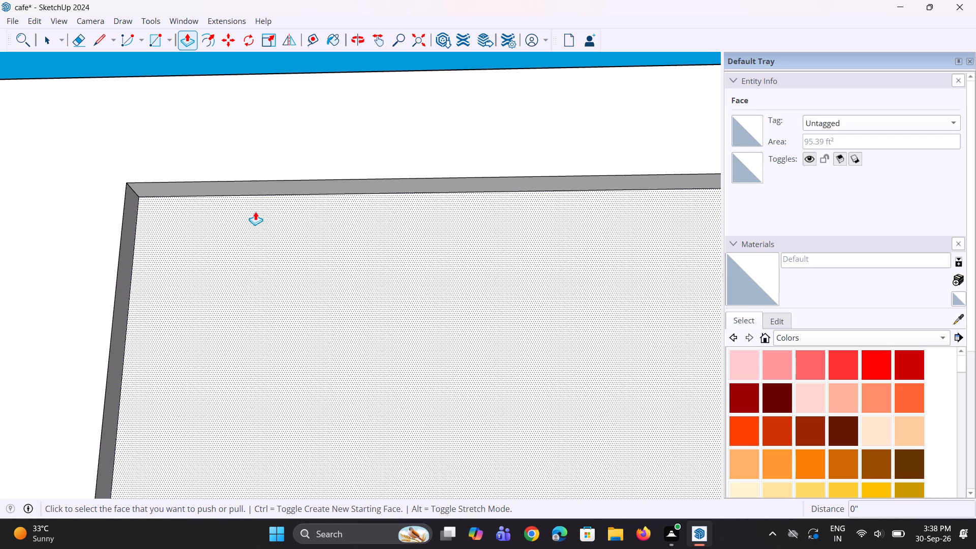
scroll(263, 353, "down", 4)
scroll(271, 440, "down", 3)
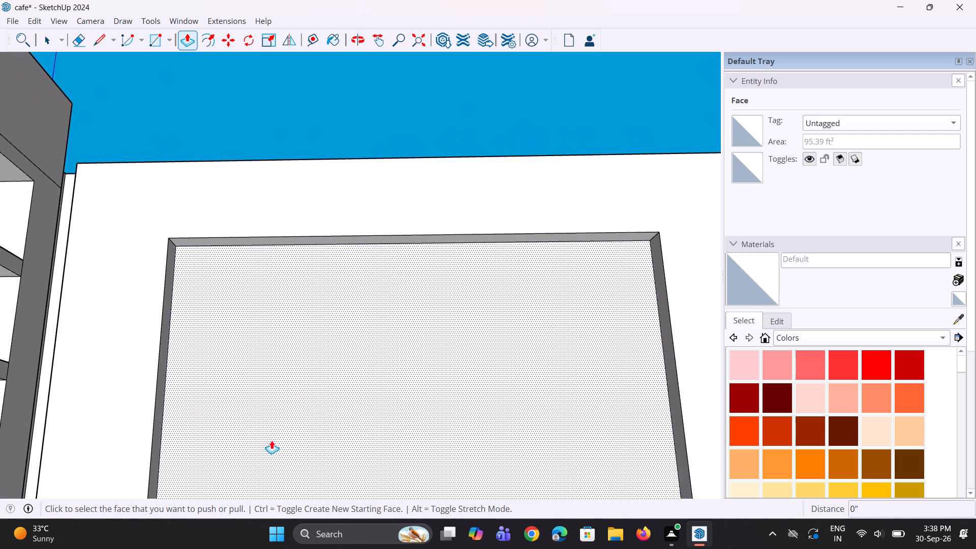
scroll(261, 312, "down", 5)
middle_click_drag(382, 334, 389, 465)
scroll(399, 433, "down", 1)
scroll(376, 286, "up", 2)
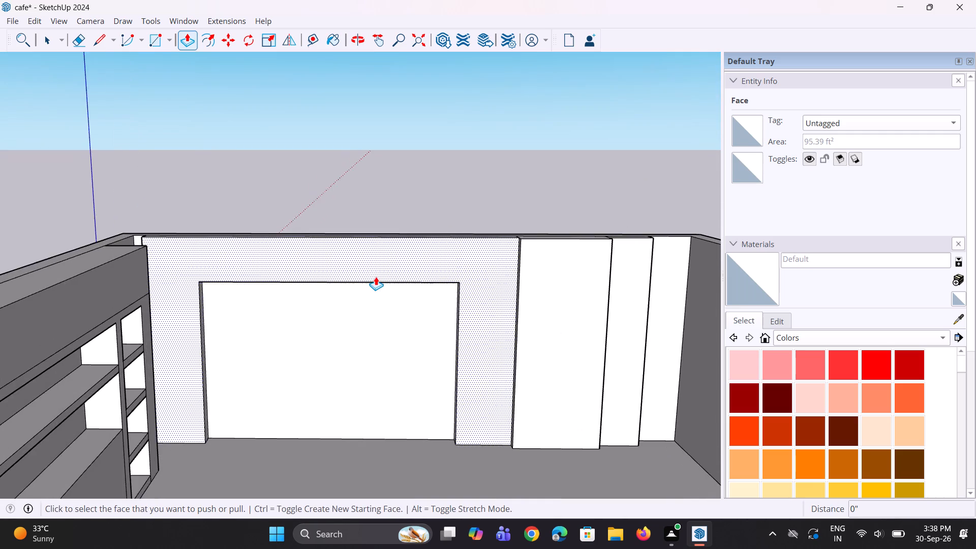
scroll(376, 277, "up", 3)
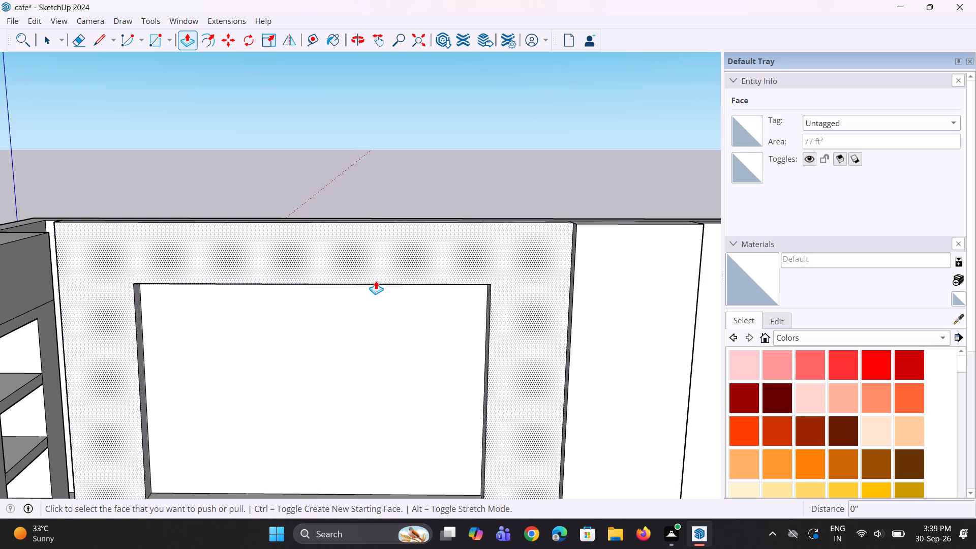
scroll(340, 336, "down", 5)
Push/Pull the frame face around the back wall recess about 1' 13/16" forward into the room.
middle_click_drag(358, 351, 135, 448)
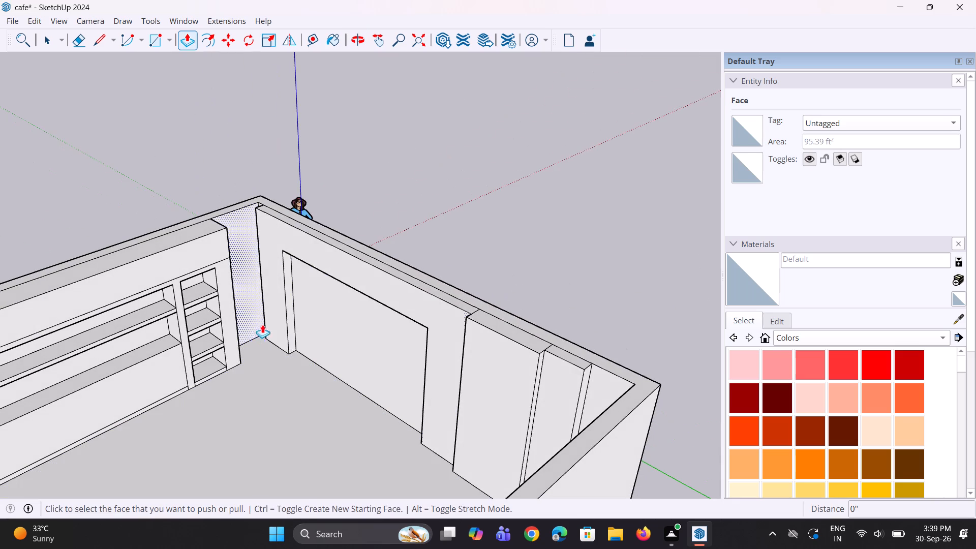
left_click(275, 310)
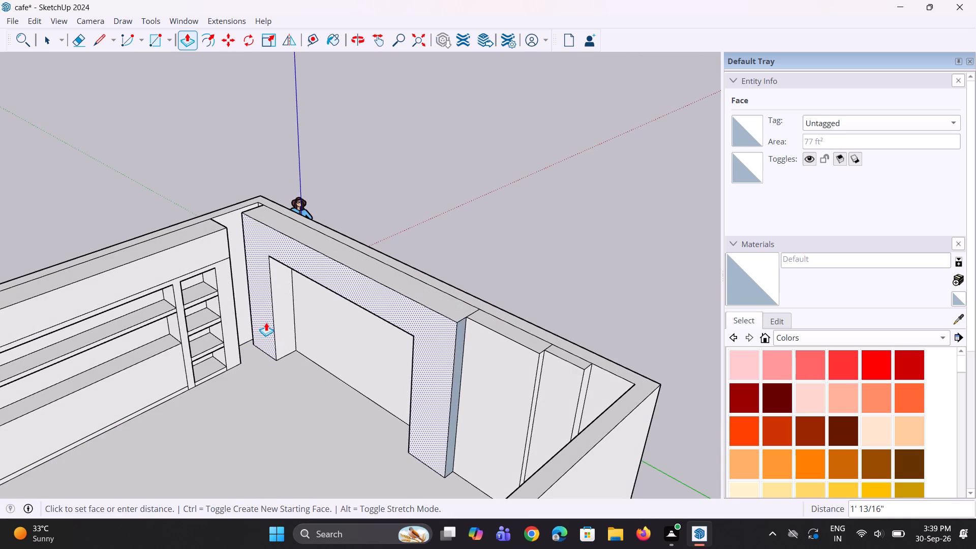
left_click(266, 322)
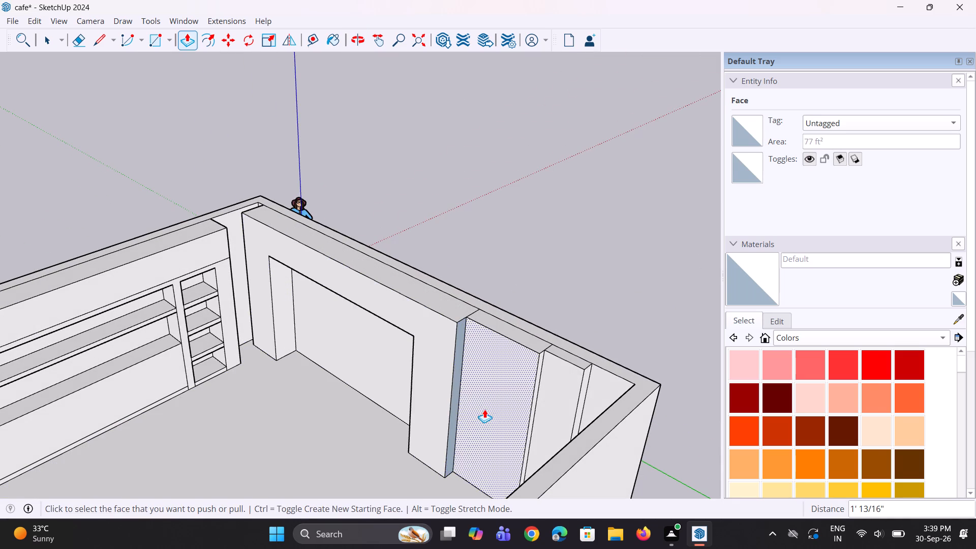
Push/Pull the wide vertical section beside the recess frame about 1' 5 3/8" forward into the room.
left_click(484, 409)
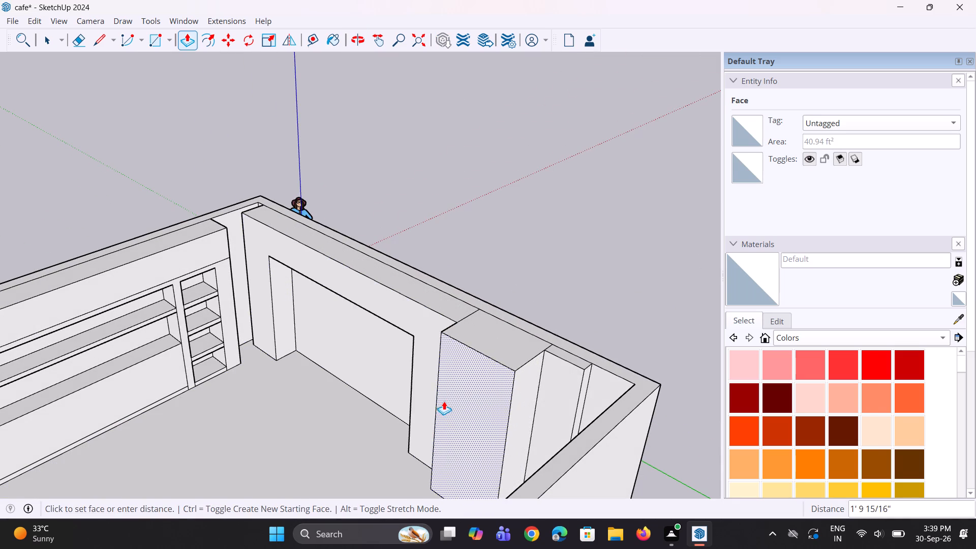
left_click(447, 396)
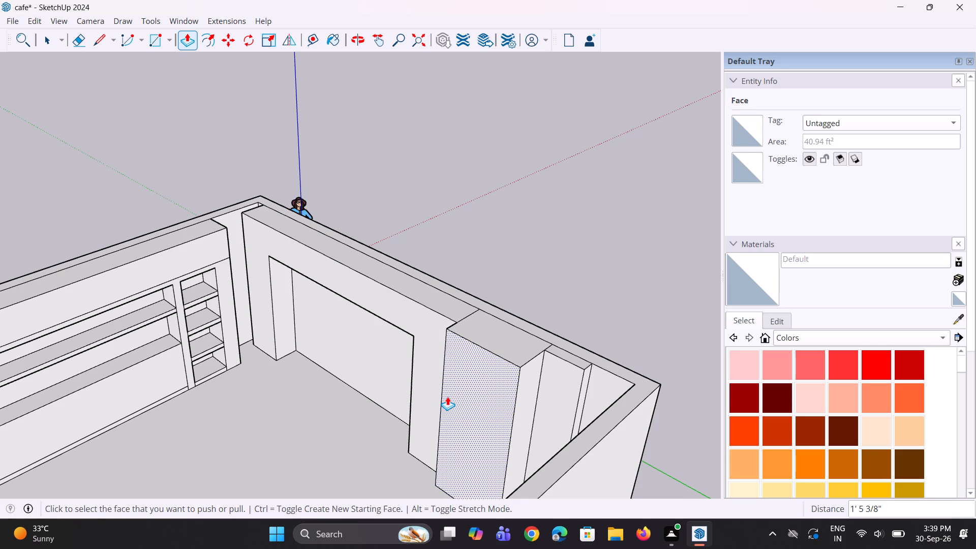
Push/Pull the narrow vertical section beside the wide one 1' 13/16" forward, referencing the recess frame.
left_click(559, 412)
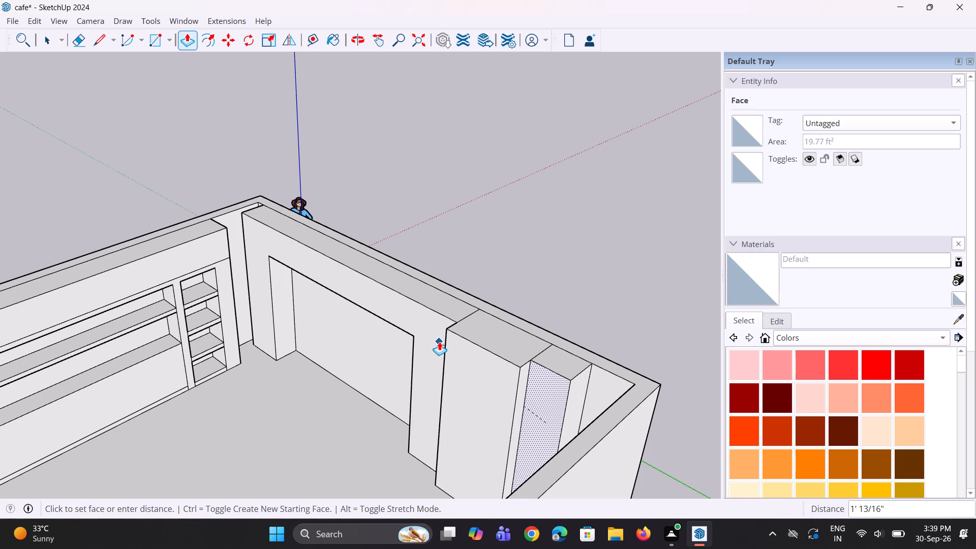
left_click(439, 342)
Examine the deepened back wall sections from inside the room and from above.
middle_click_drag(493, 410, 639, 388)
scroll(443, 420, "down", 2)
middle_click_drag(438, 411, 467, 341)
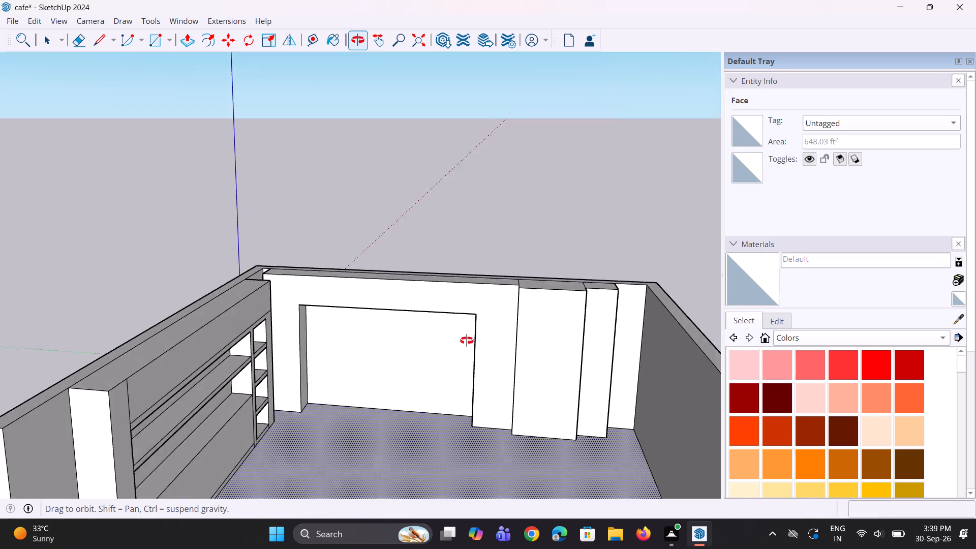
middle_click_drag(467, 341, 481, 284)
middle_click_drag(383, 378, 383, 361)
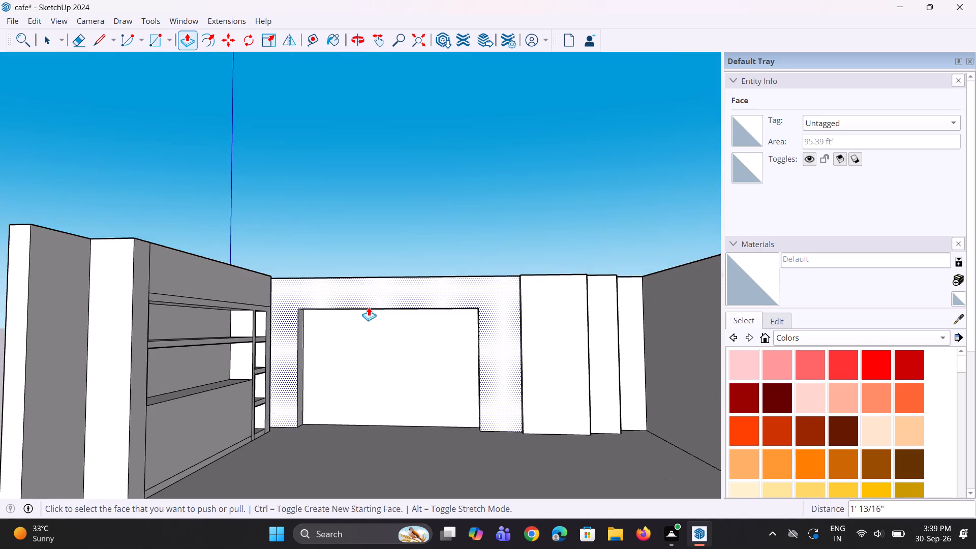
middle_click_drag(369, 310, 351, 472)
scroll(396, 209, "down", 3)
middle_click_drag(390, 232, 390, 236)
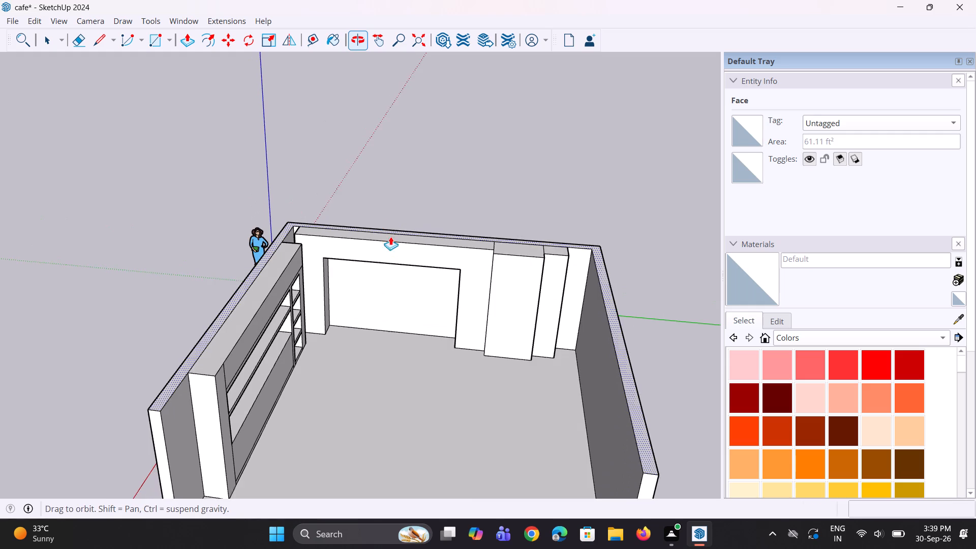
middle_click_drag(390, 236, 391, 224)
scroll(352, 351, "up", 1)
middle_click_drag(399, 336, 416, 313)
scroll(395, 321, "down", 4)
middle_click_drag(444, 321, 462, 320)
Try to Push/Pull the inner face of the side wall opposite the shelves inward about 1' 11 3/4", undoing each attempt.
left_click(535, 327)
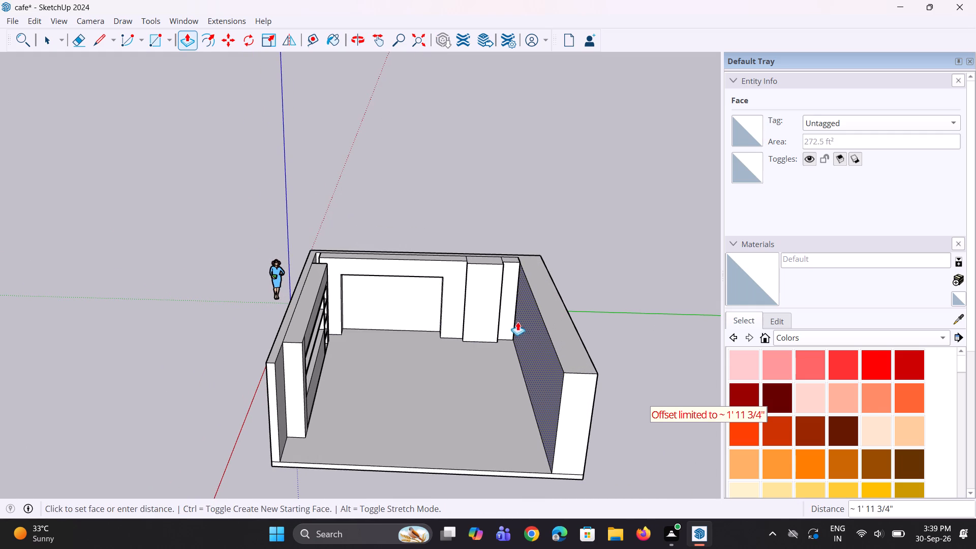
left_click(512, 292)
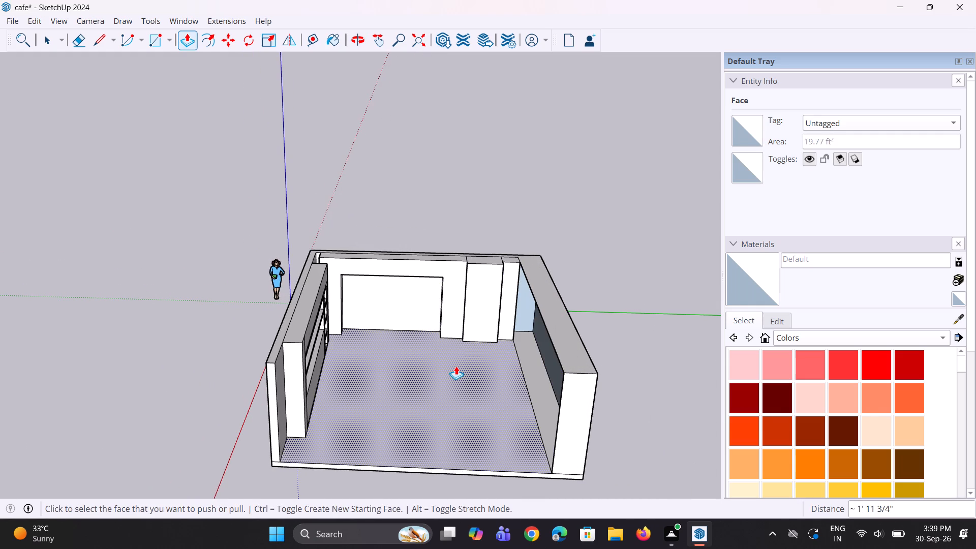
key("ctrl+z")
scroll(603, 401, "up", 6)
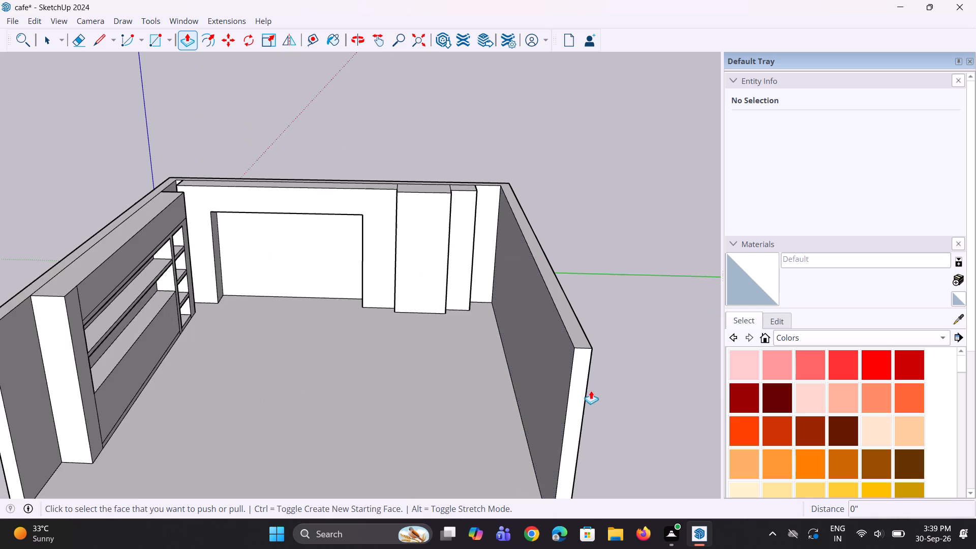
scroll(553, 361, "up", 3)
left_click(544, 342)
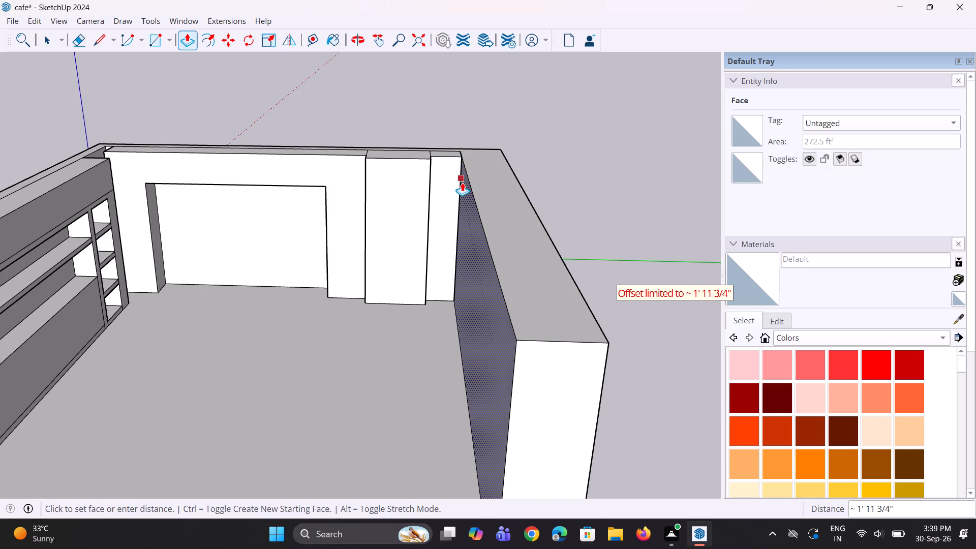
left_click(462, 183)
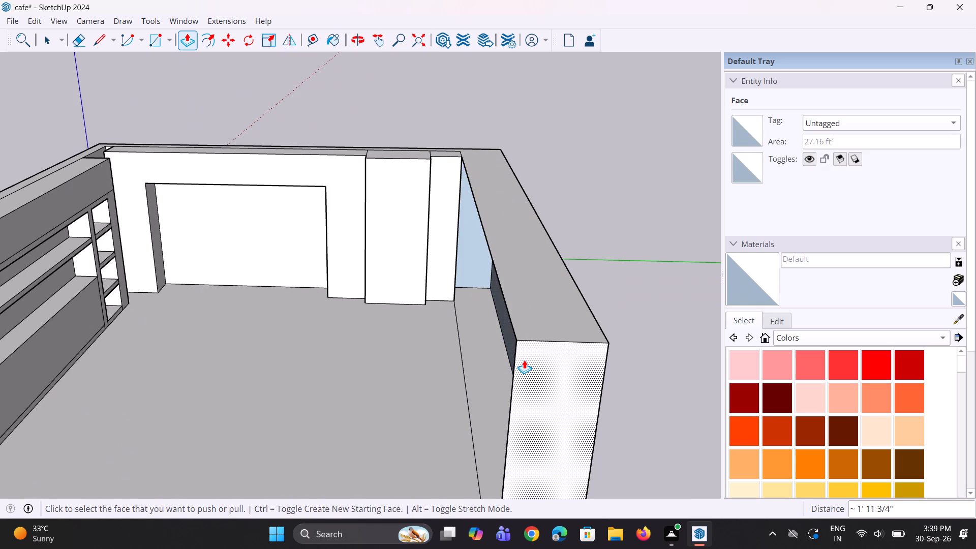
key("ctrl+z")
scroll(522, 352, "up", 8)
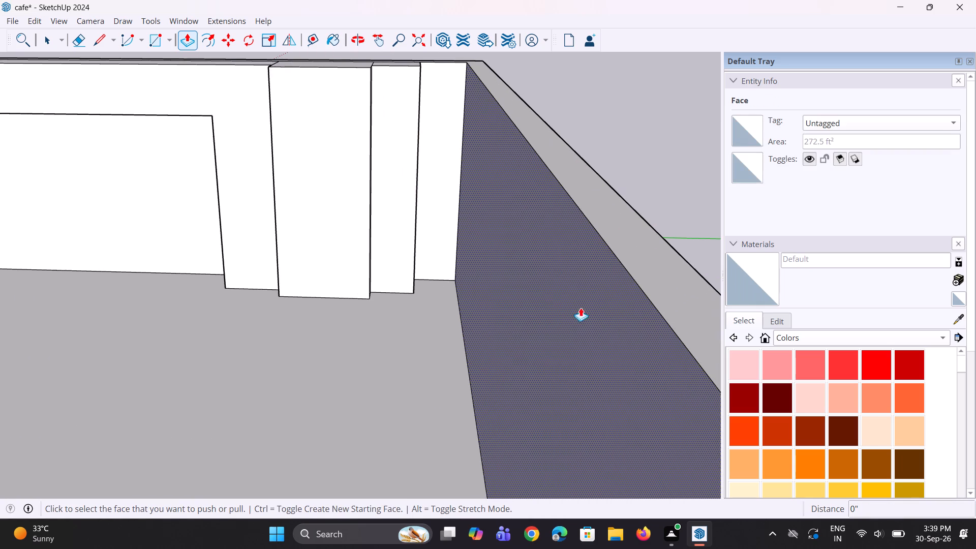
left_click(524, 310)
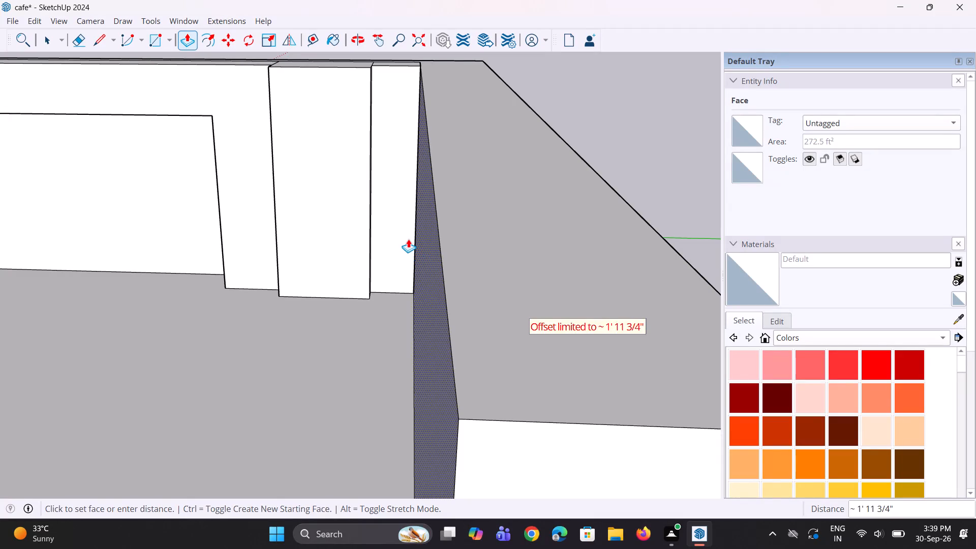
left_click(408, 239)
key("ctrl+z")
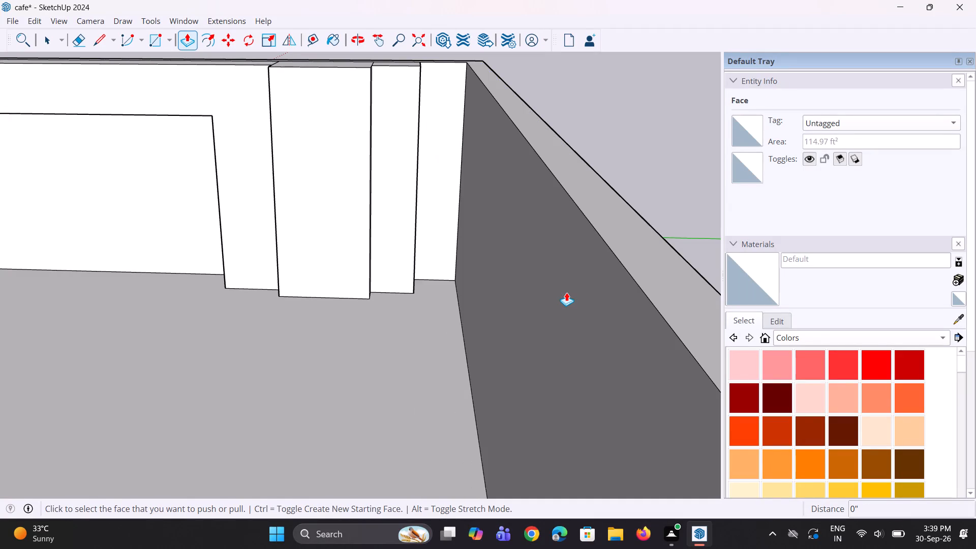
Push/Pull the inner face of the side wall opposite the shelves inward about 1' 11/16", plus another 6 13/16".
left_click(567, 293)
left_click(494, 330)
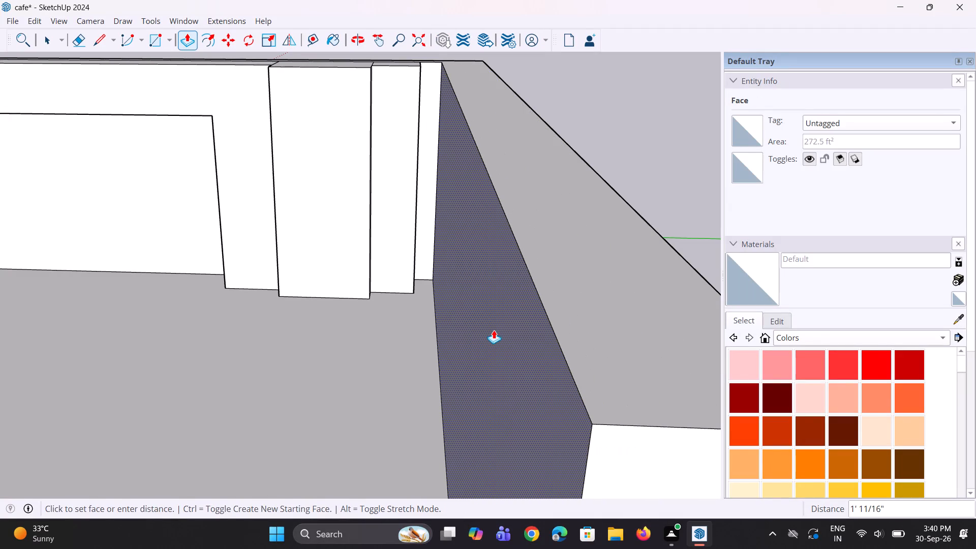
left_click(482, 311)
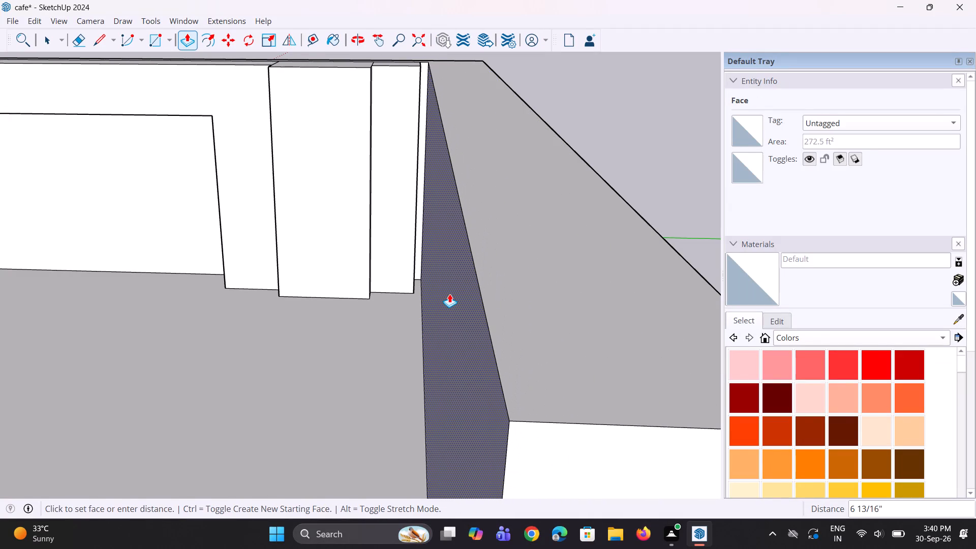
left_click(449, 294)
Push/Pull the same side wall's outer face inward 1' 7 9/16" to thin the wall.
scroll(458, 317, "down", 3)
middle_click_drag(479, 313, 351, 233)
scroll(350, 232, "down", 9)
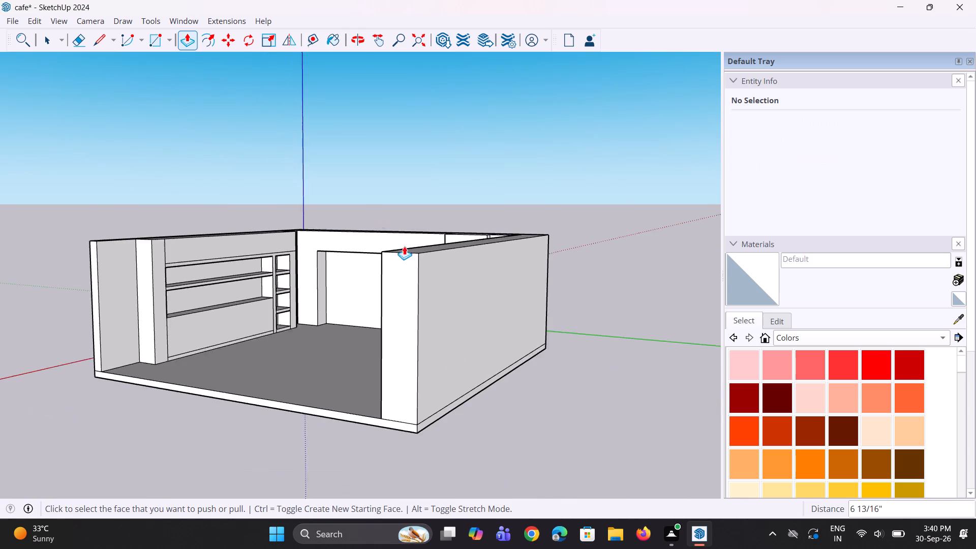
left_click(447, 353)
left_click(428, 342)
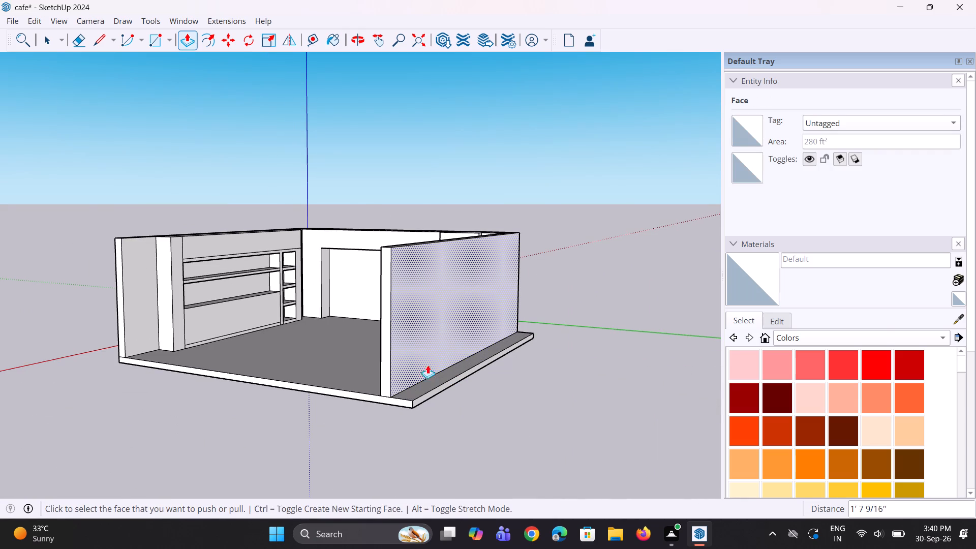
Push/Pull the floor slab's protruding side edge inward 1' 7 9/16" to meet the side wall.
left_click(430, 393)
left_click(412, 382)
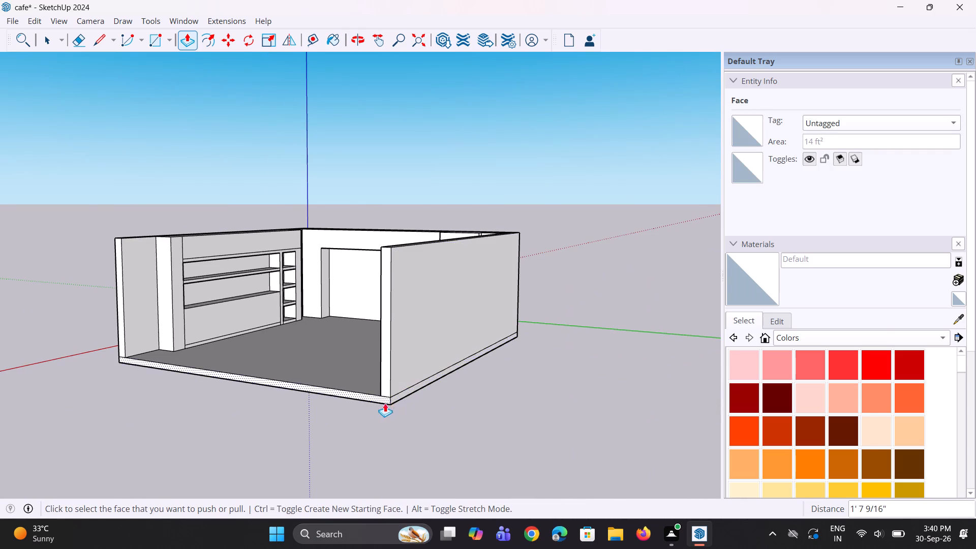
Group the front, side and top faces of the narrow vertical section at the back wall's corner beside the plain side wall.
scroll(379, 400, "down", 4)
middle_click_drag(334, 391, 575, 468)
scroll(496, 298, "up", 5)
middle_click_drag(448, 227, 402, 220)
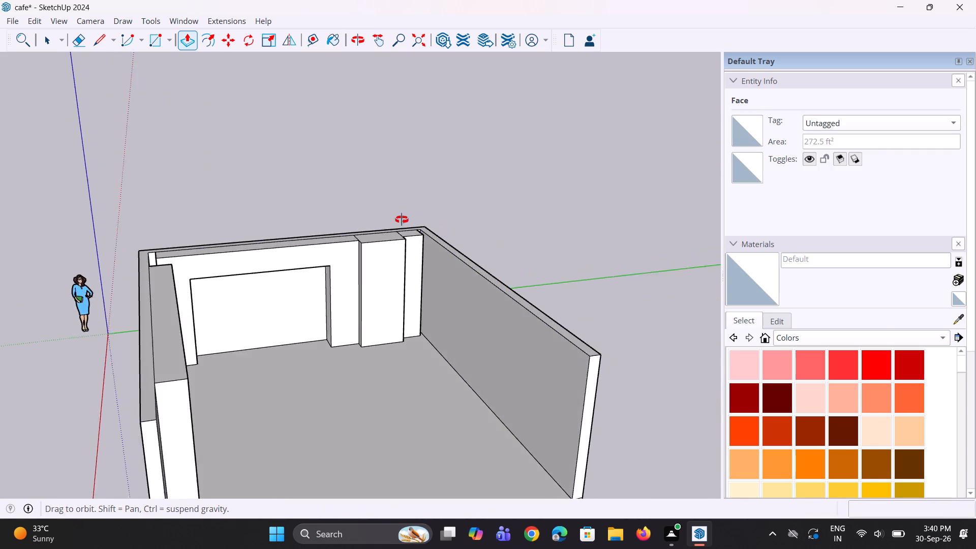
middle_click_drag(402, 220, 398, 220)
scroll(423, 267, "up", 6)
middle_click_drag(444, 266, 415, 263)
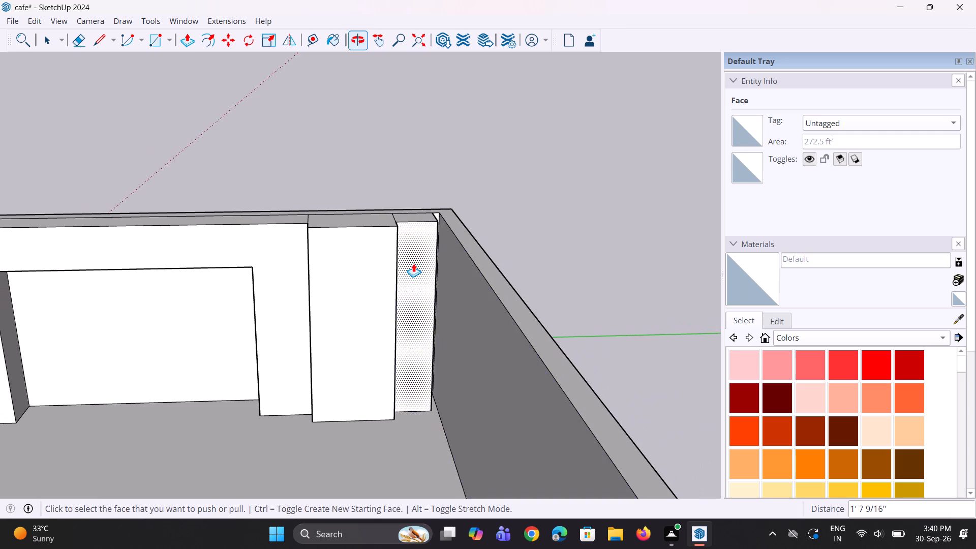
scroll(442, 243, "up", 6)
middle_click_drag(451, 228, 431, 230)
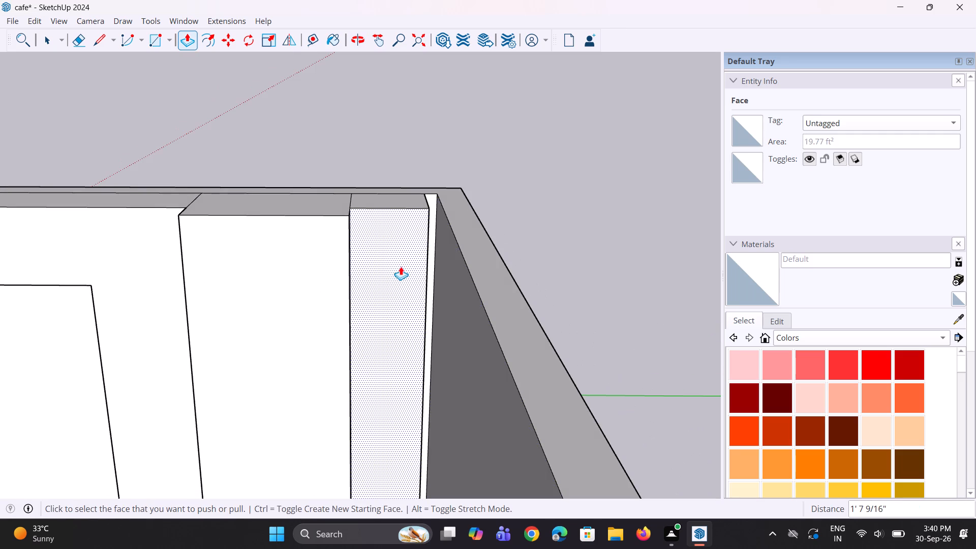
key("space")
left_click(410, 274)
middle_click_drag(414, 291, 395, 263)
scroll(413, 291, "up", 1)
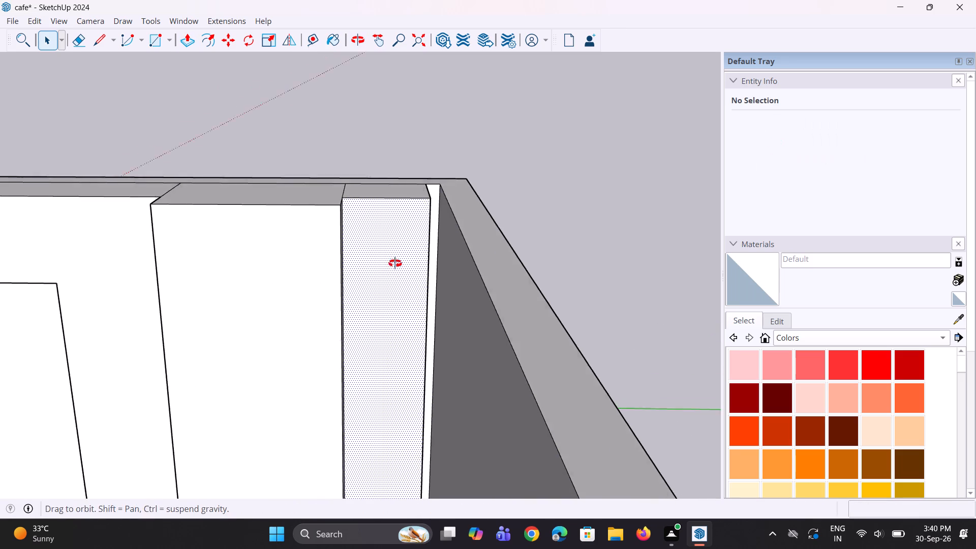
middle_click_drag(395, 263, 376, 262)
scroll(403, 225, "up", 10)
middle_click_drag(459, 282, 457, 283)
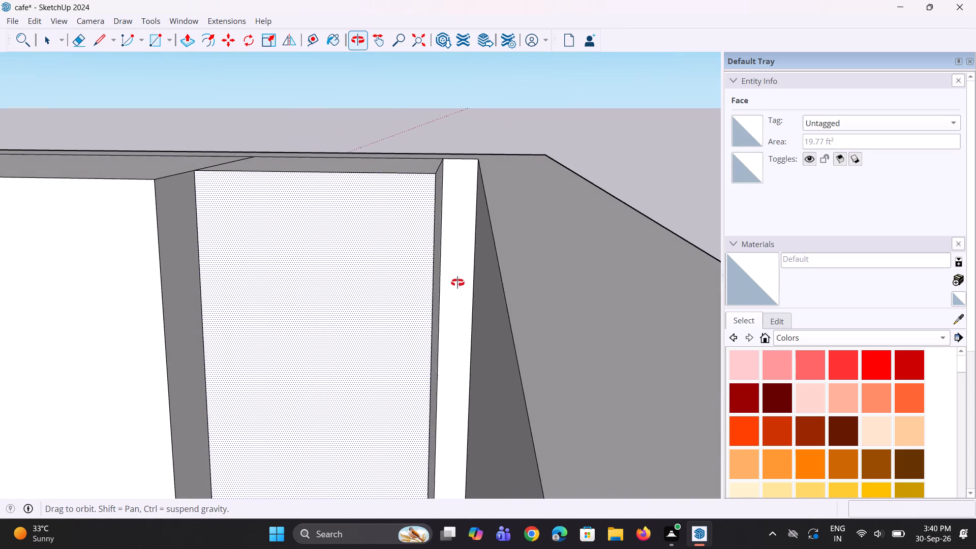
middle_click_drag(457, 283, 453, 282)
scroll(440, 267, "up", 7)
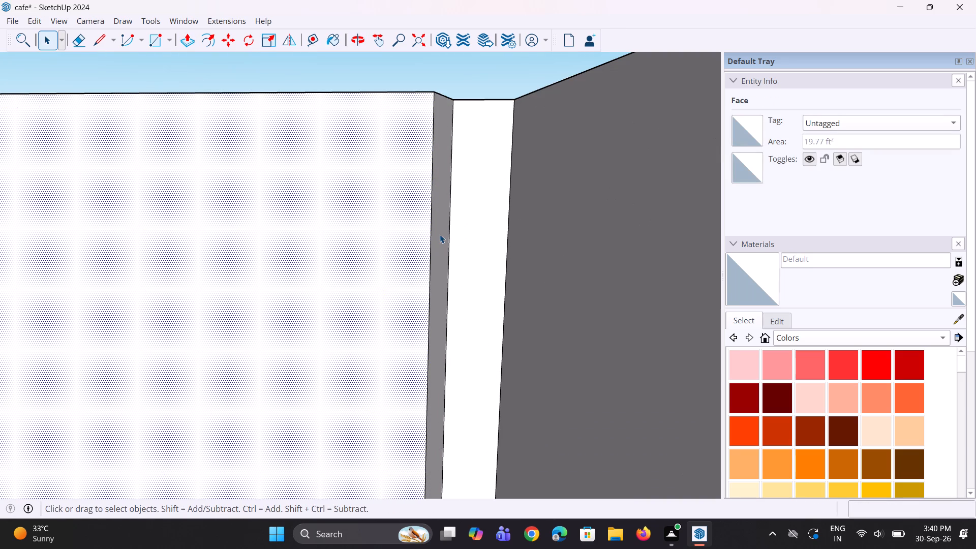
left_click(440, 234, "ctrl")
scroll(469, 330, "down", 4)
middle_click_drag(415, 274, 417, 341)
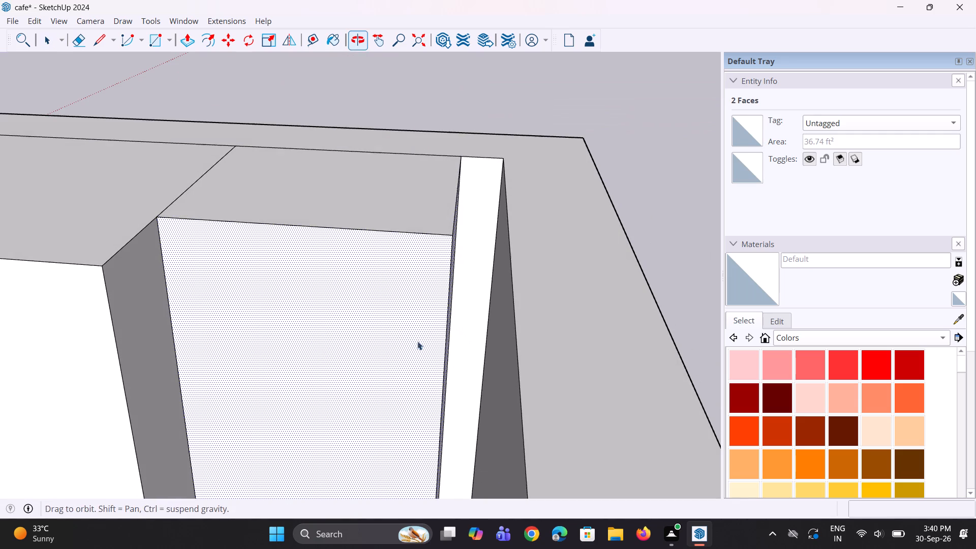
middle_click_drag(417, 341, 417, 342)
left_click(380, 194, "ctrl")
right_click(382, 214)
left_click(419, 330)
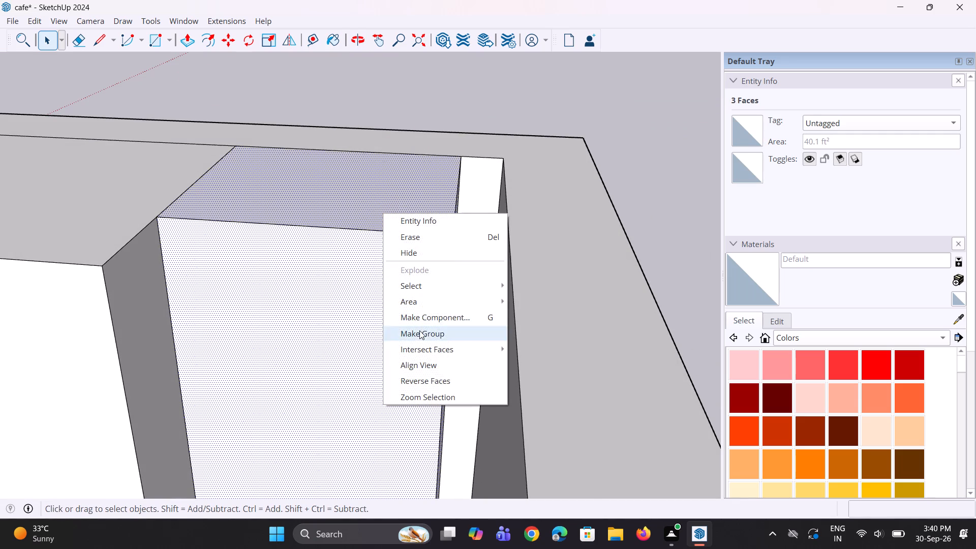
Push/Pull the plain side wall's inner face inward about 4 1/4" to meet the grouped narrow section, closing the corner gap.
scroll(391, 304, "down", 4)
middle_click_drag(415, 295, 446, 291)
key("p")
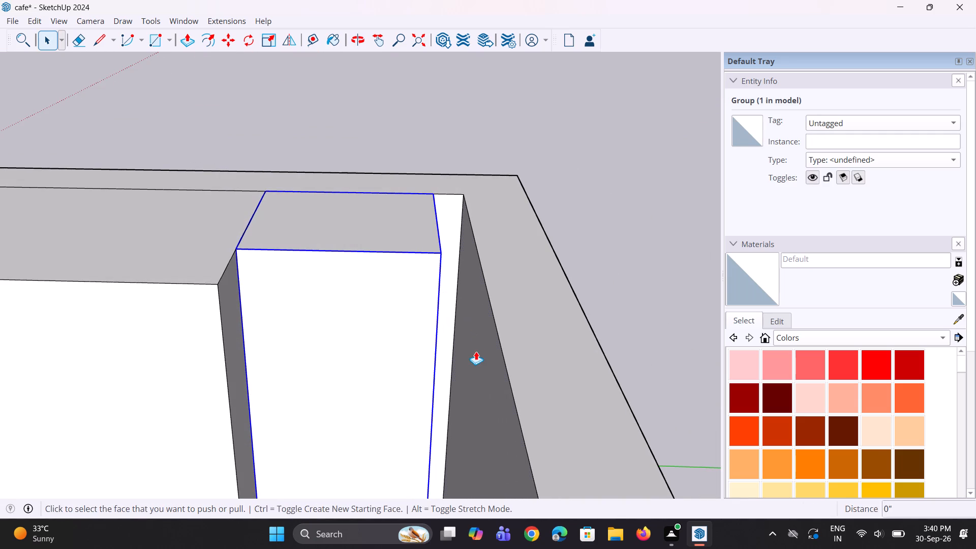
left_click(487, 359)
left_click(440, 326)
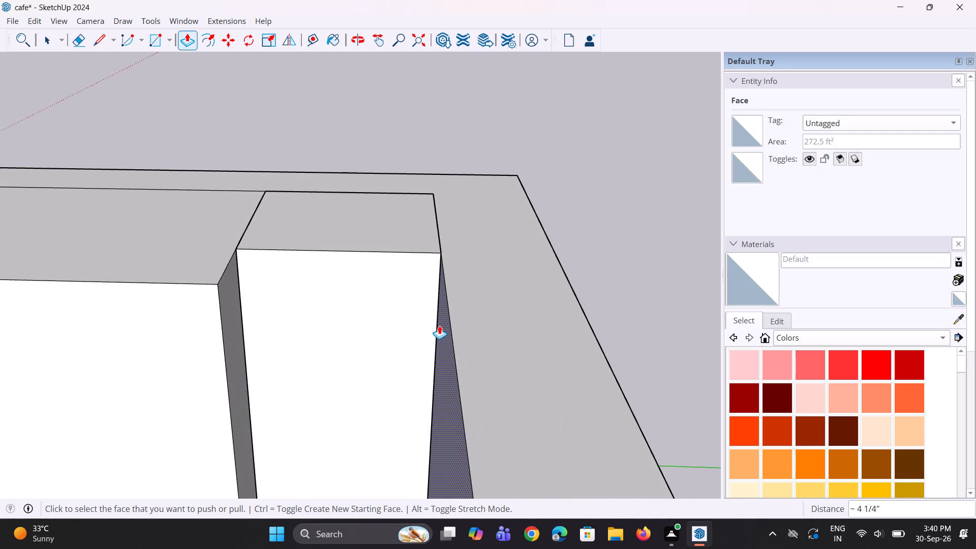
scroll(415, 322, "down", 10)
middle_click(511, 245)
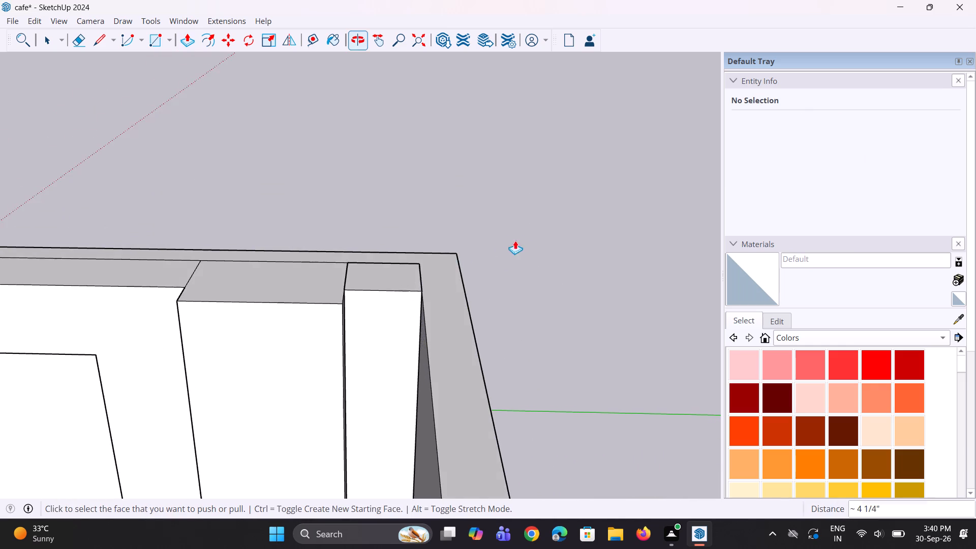
scroll(478, 252, "down", 5)
middle_click_drag(374, 419, 500, 359)
scroll(394, 336, "down", 4)
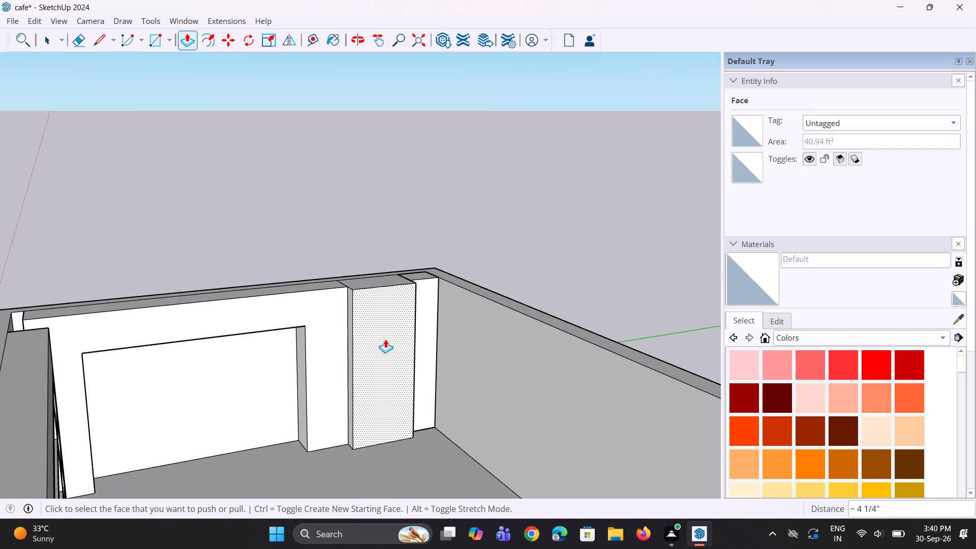
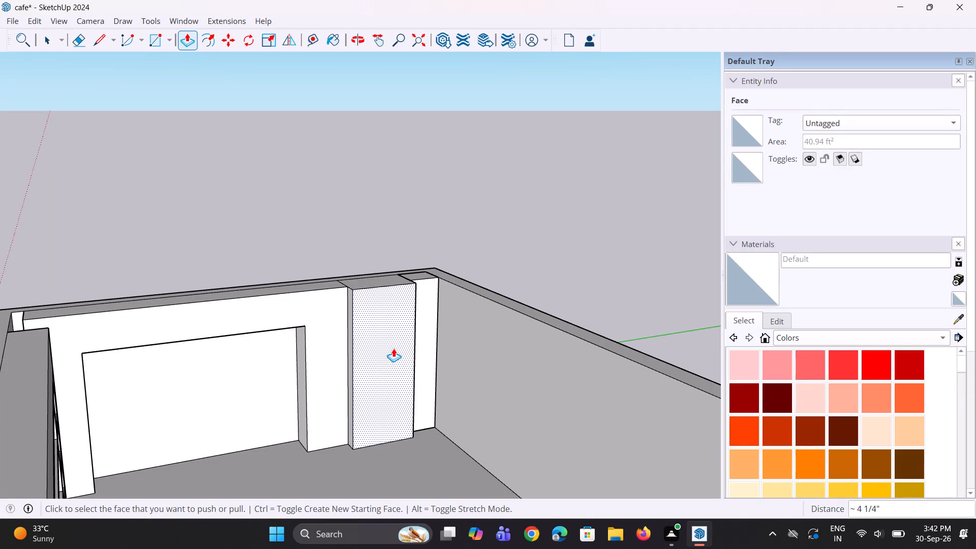
Save the cafe model and leave the Push/Pull command.
key("ctrl+s")
key("space")
key("space")
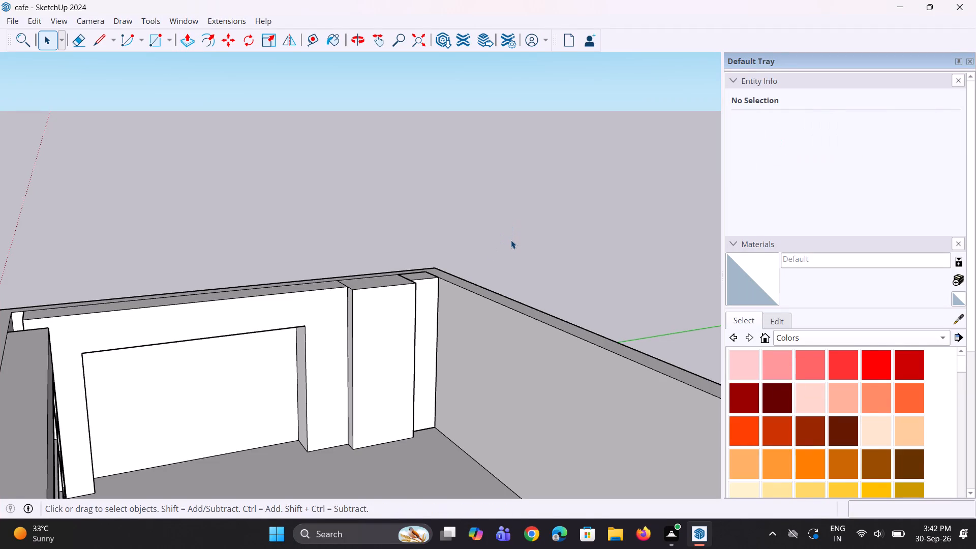
key("ctrl+s")
key("ctrl+s")
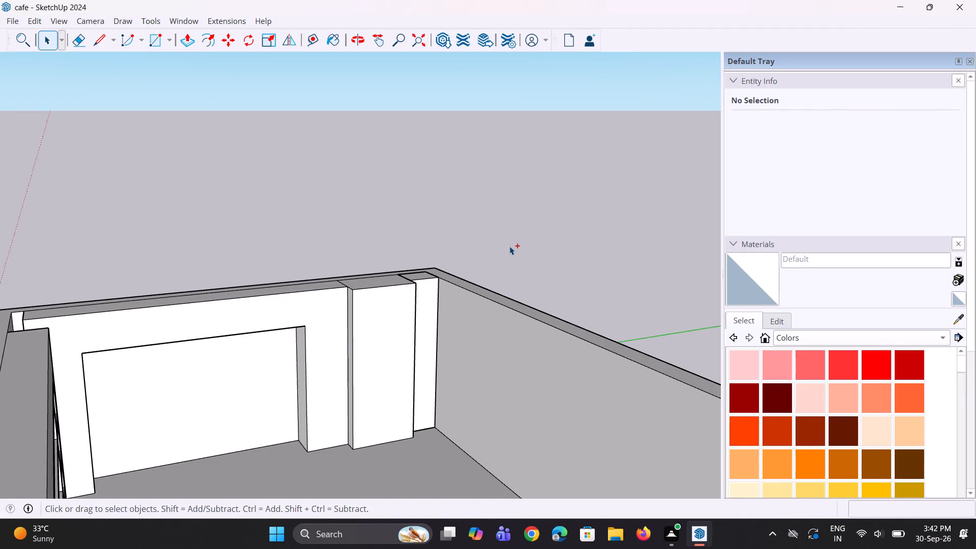
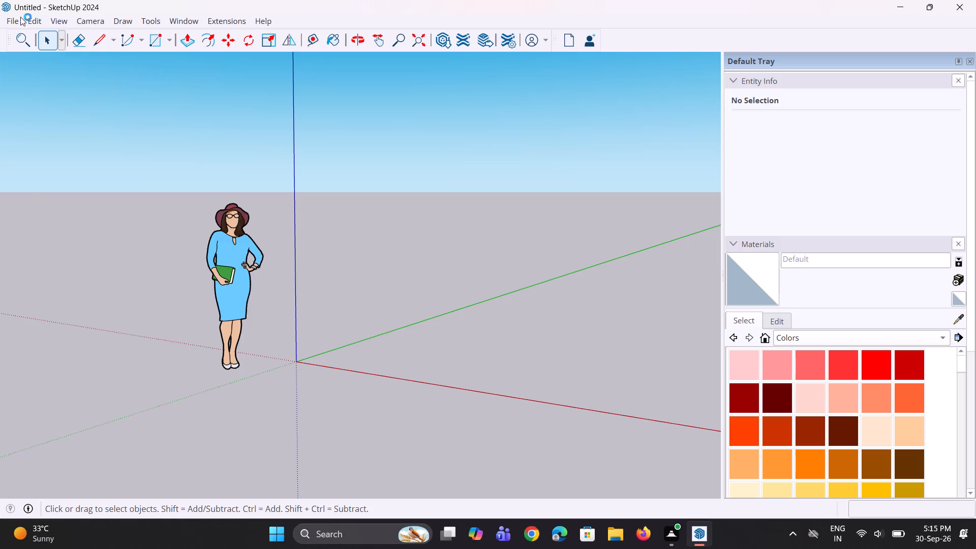
Open the saved model cafe from the Documents folder and bring the room's interior into view.
left_click(12, 21)
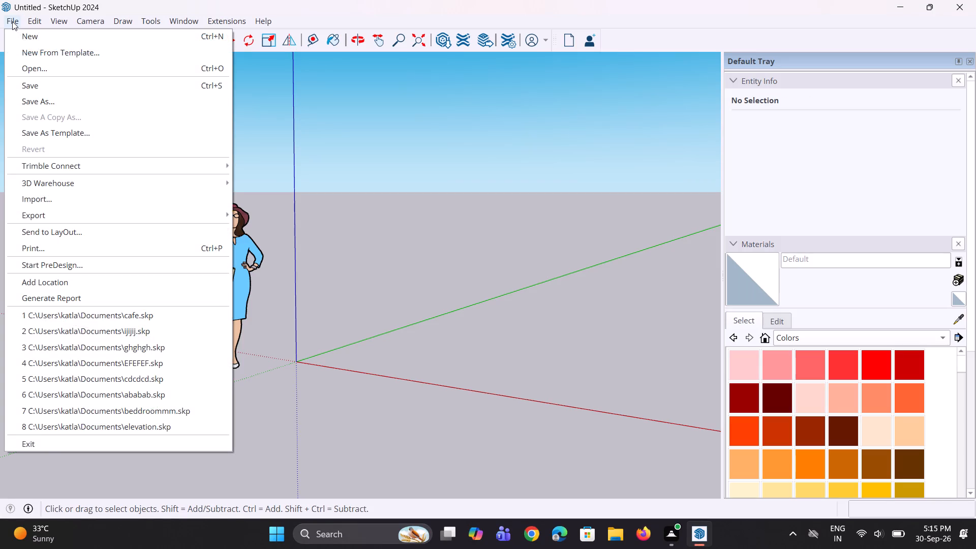
left_click(50, 75)
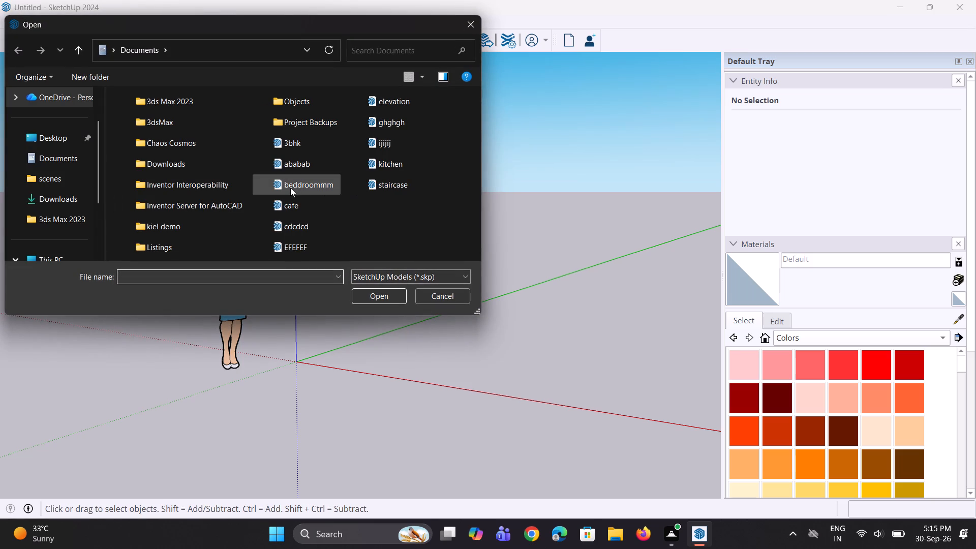
left_click(291, 206)
left_click(351, 293)
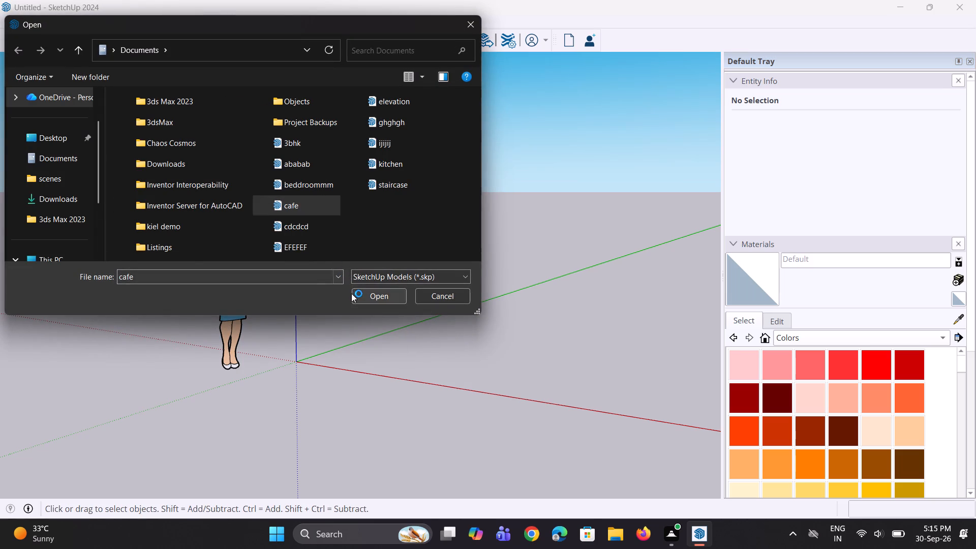
scroll(299, 296, "down", 14)
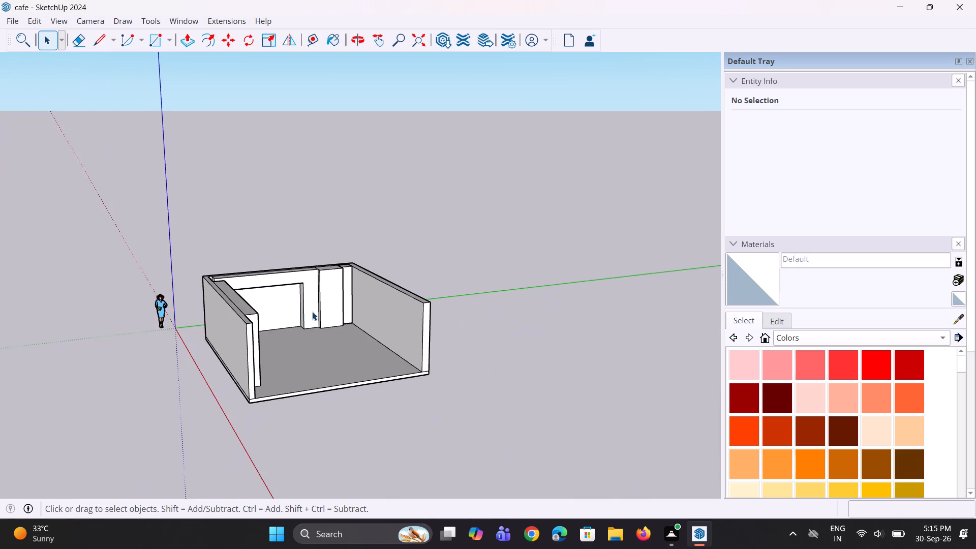
middle_click_drag(312, 314, 174, 334)
scroll(178, 335, "up", 8)
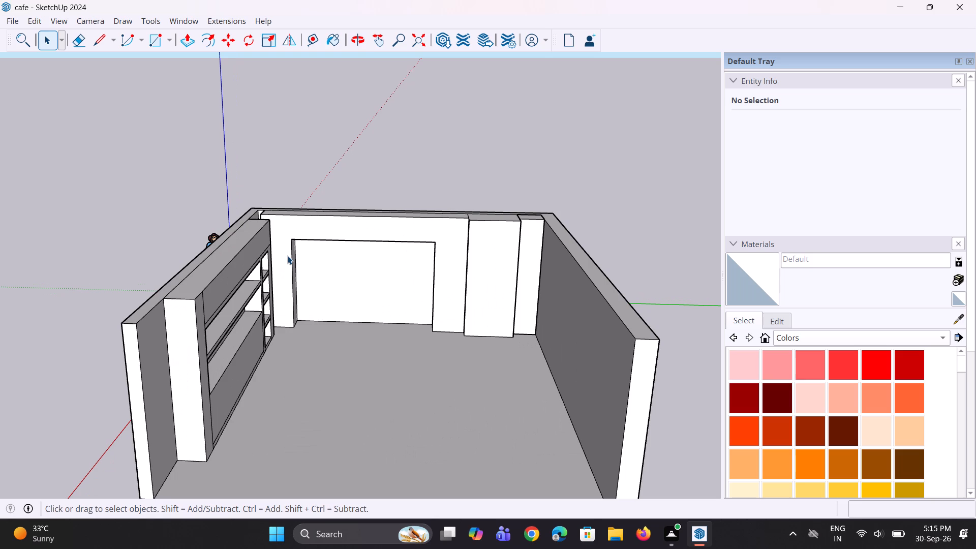
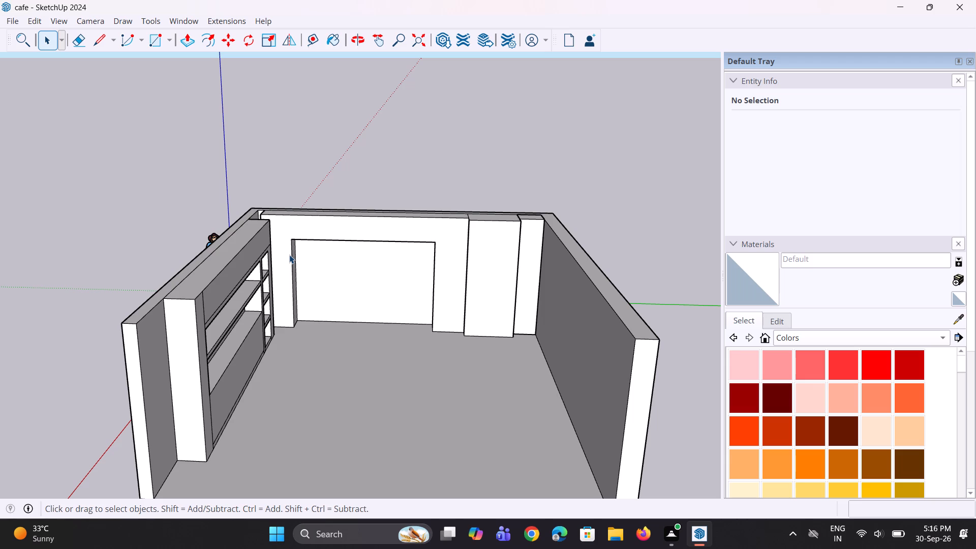
Examine the room from outside and inside, including the side-wall shelf panel and the back wall's framed recess.
scroll(287, 253, "down", 2)
middle_click_drag(440, 352, 265, 286)
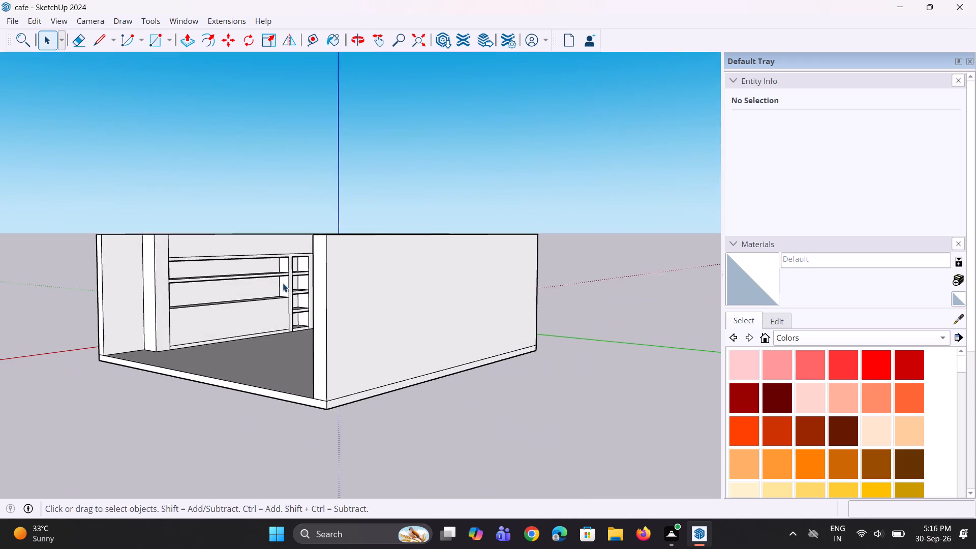
middle_click_drag(283, 283, 386, 253)
scroll(339, 270, "up", 6)
middle_click_drag(337, 264, 328, 249)
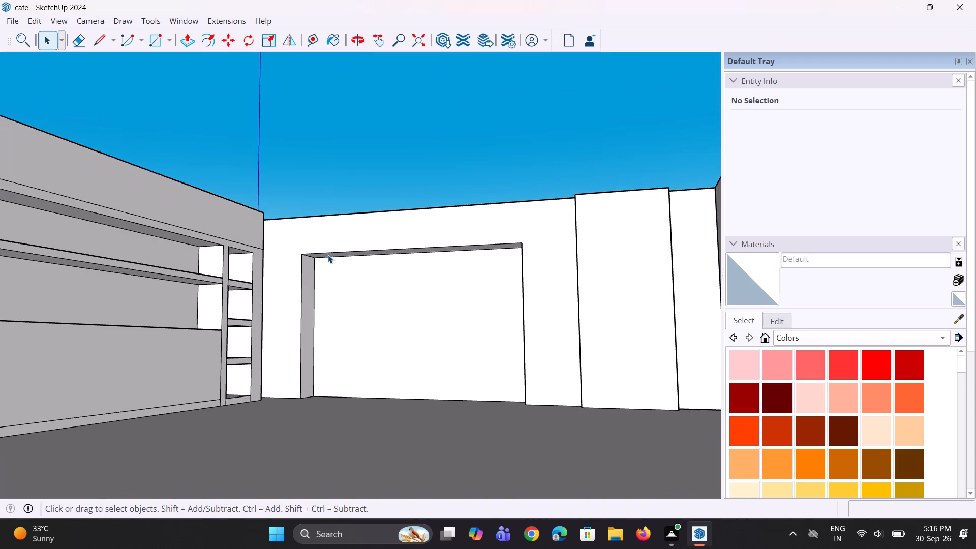
scroll(328, 255, "up", 4)
middle_click_drag(336, 266, 337, 252)
middle_click_drag(360, 325, 363, 331)
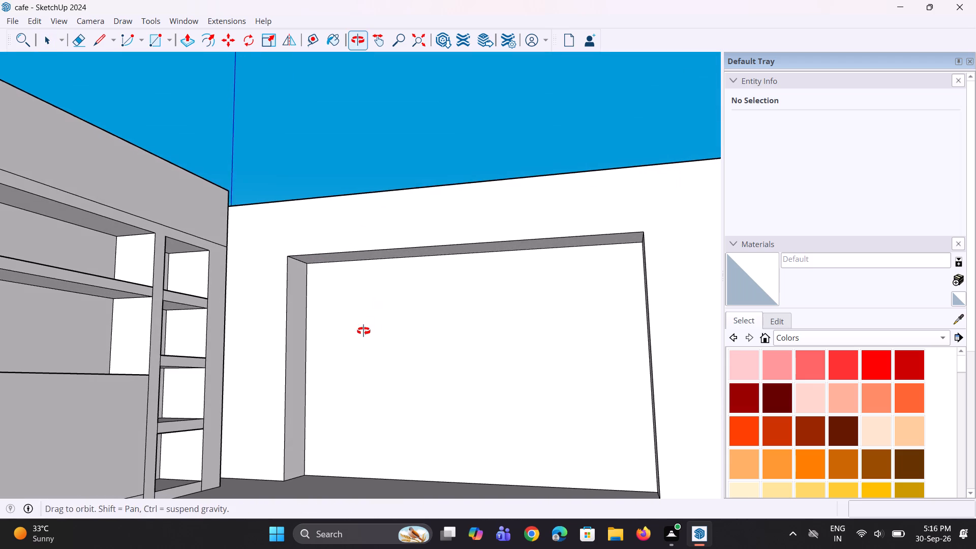
middle_click_drag(363, 331, 364, 334)
scroll(364, 334, "down", 2)
middle_click_drag(364, 334, 363, 376)
scroll(362, 375, "up", 1)
scroll(291, 269, "down", 6)
middle_click_drag(337, 252, 294, 434)
scroll(337, 252, "down", 4)
middle_click_drag(365, 279, 127, 293)
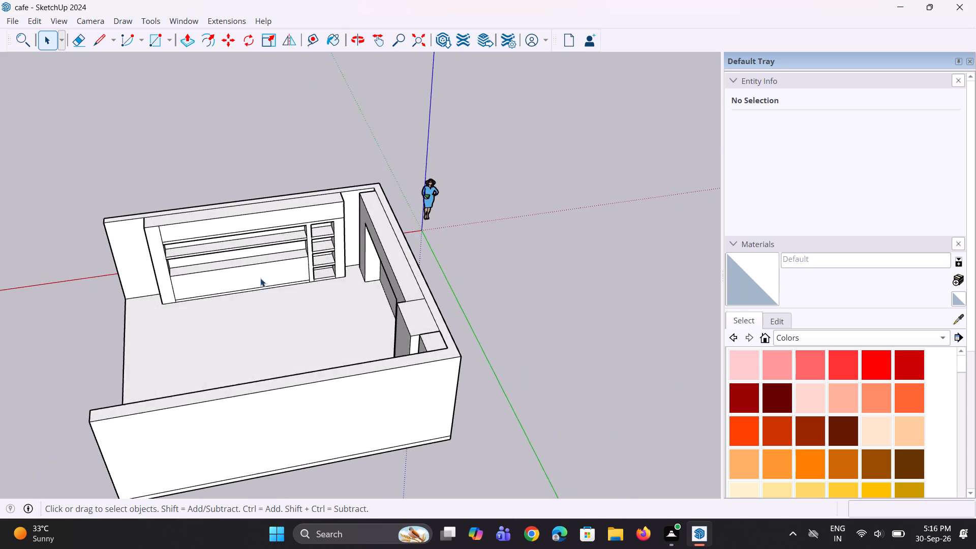
scroll(323, 250, "down", 3)
middle_click_drag(321, 251, 105, 225)
scroll(412, 368, "up", 2)
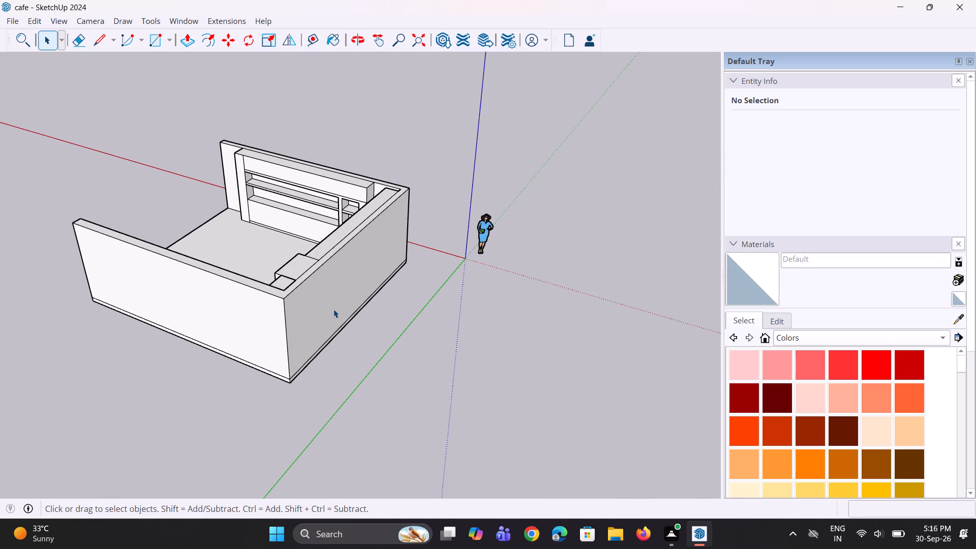
middle_click_drag(320, 308, 481, 334)
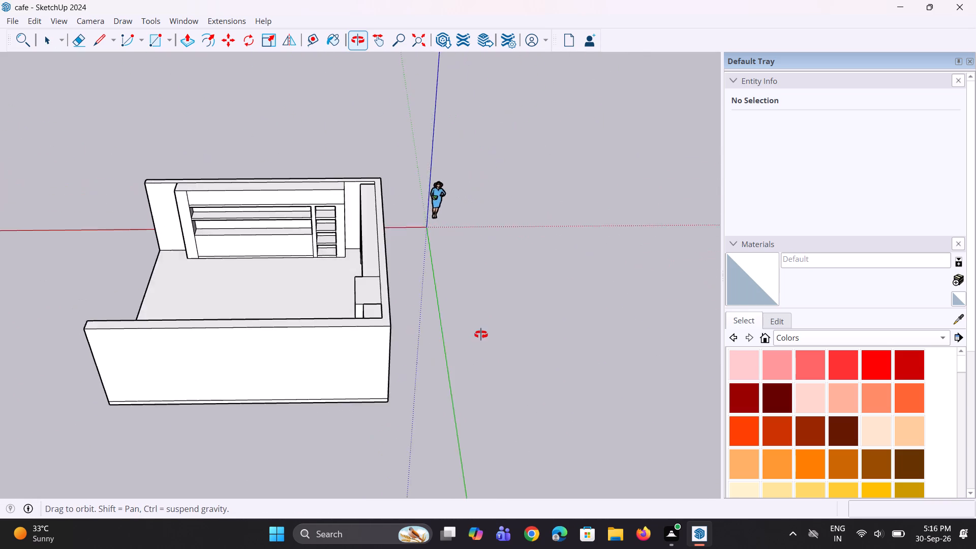
middle_click_drag(481, 334, 522, 273)
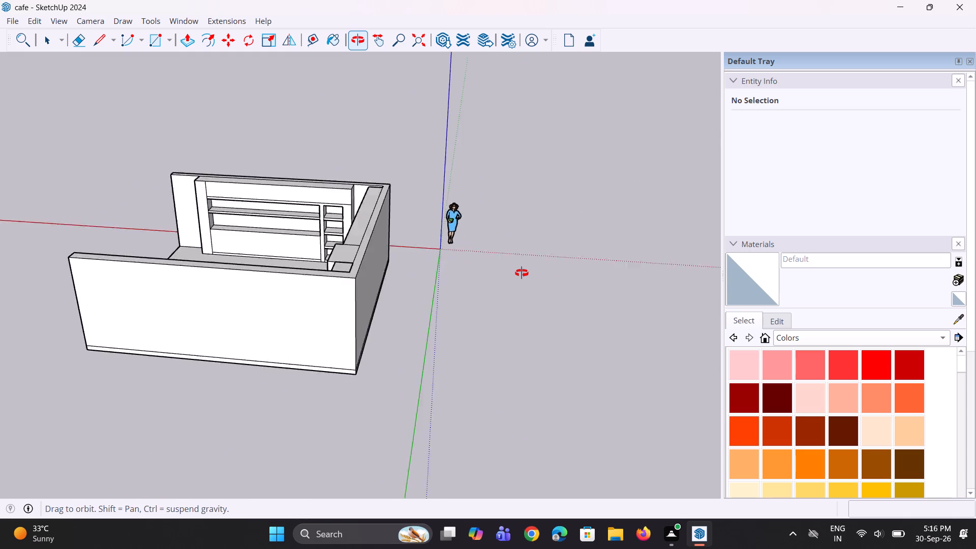
middle_click_drag(522, 273, 543, 222)
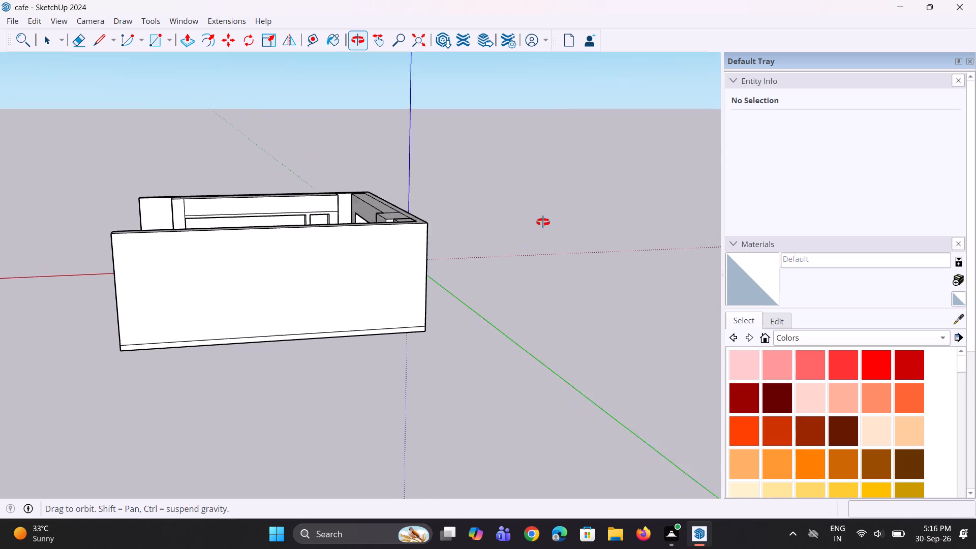
middle_click_drag(543, 222, 569, 240)
scroll(301, 235, "down", 2)
middle_click_drag(290, 251, 503, 266)
scroll(249, 251, "up", 1)
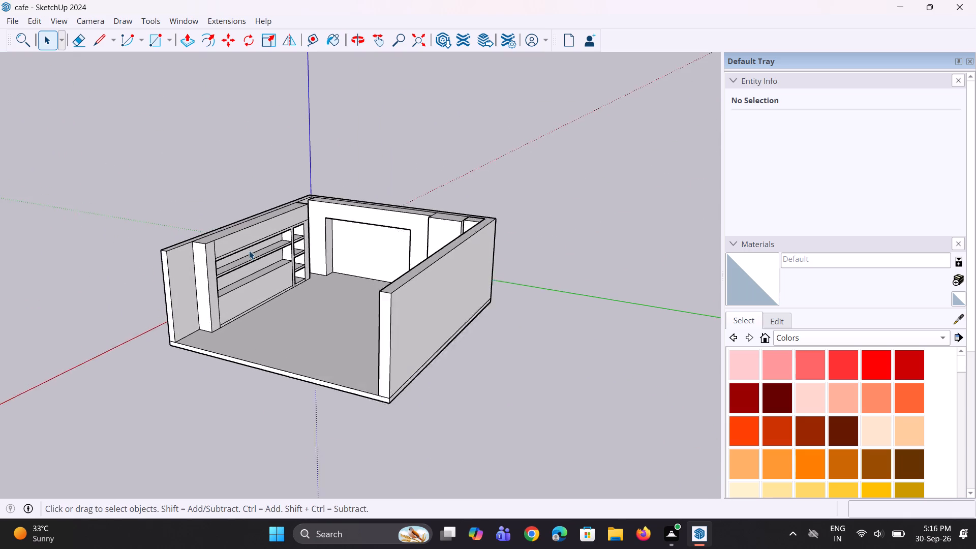
scroll(249, 251, "up", 1)
middle_click_drag(254, 252, 372, 266)
scroll(360, 248, "up", 3)
middle_click_drag(359, 247, 356, 160)
scroll(338, 219, "up", 3)
middle_click_drag(337, 221, 328, 239)
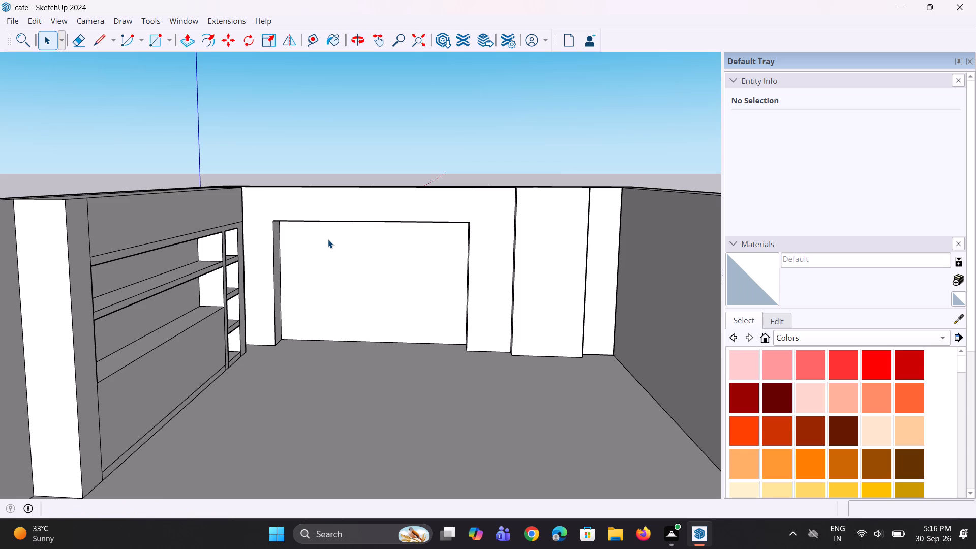
scroll(328, 239, "up", 1)
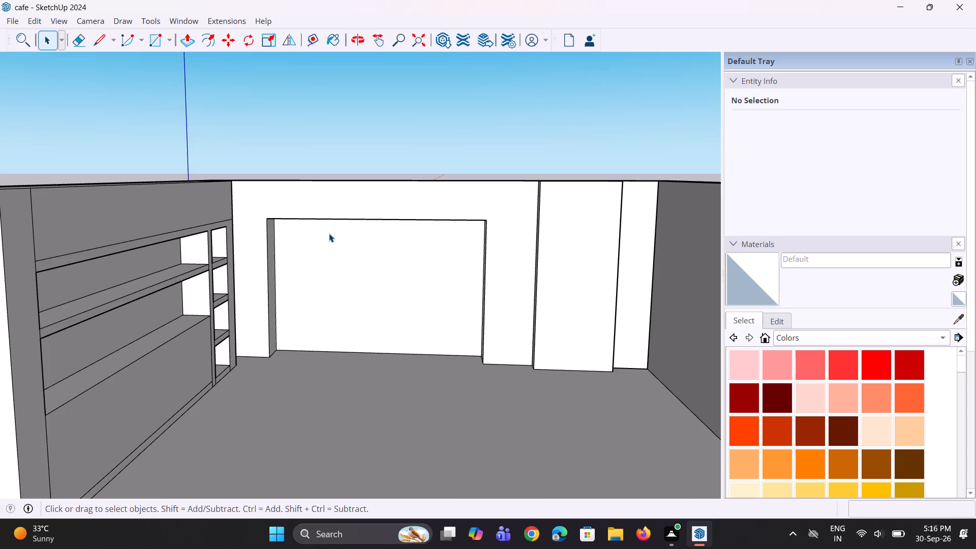
Draw a circle with a 1' radius on the recessed back wall face, near the recess's shelf-side edge.
scroll(329, 227, "down", 4)
middle_click(329, 225)
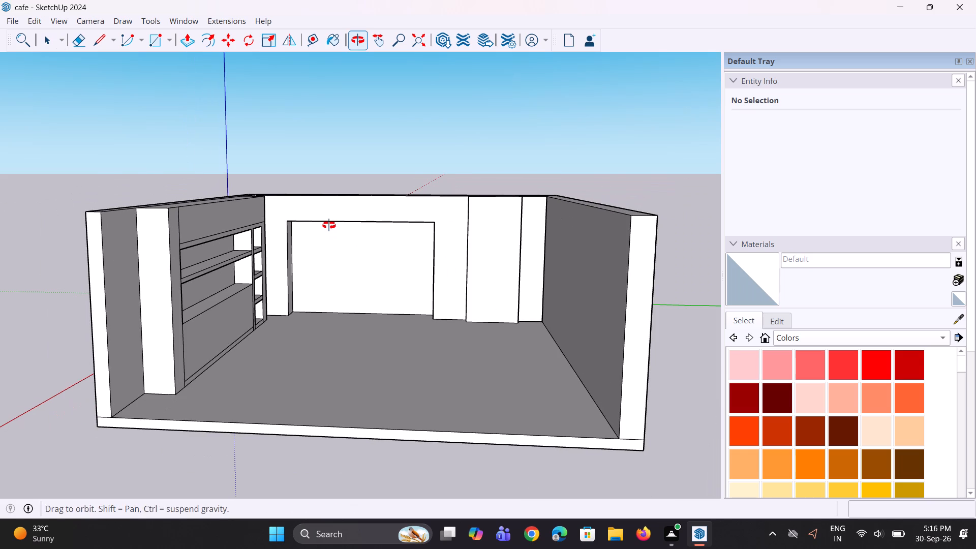
scroll(330, 246, "up", 4)
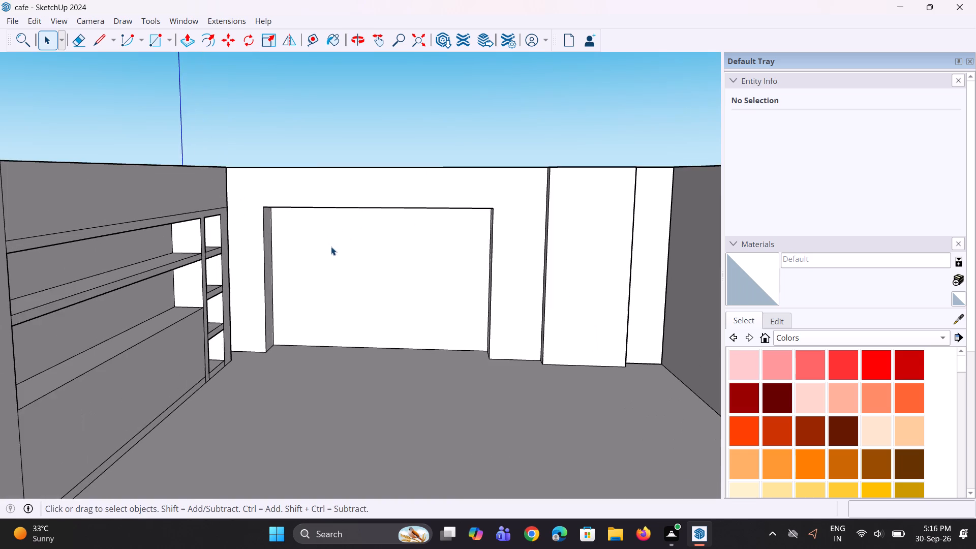
scroll(331, 247, "down", 2)
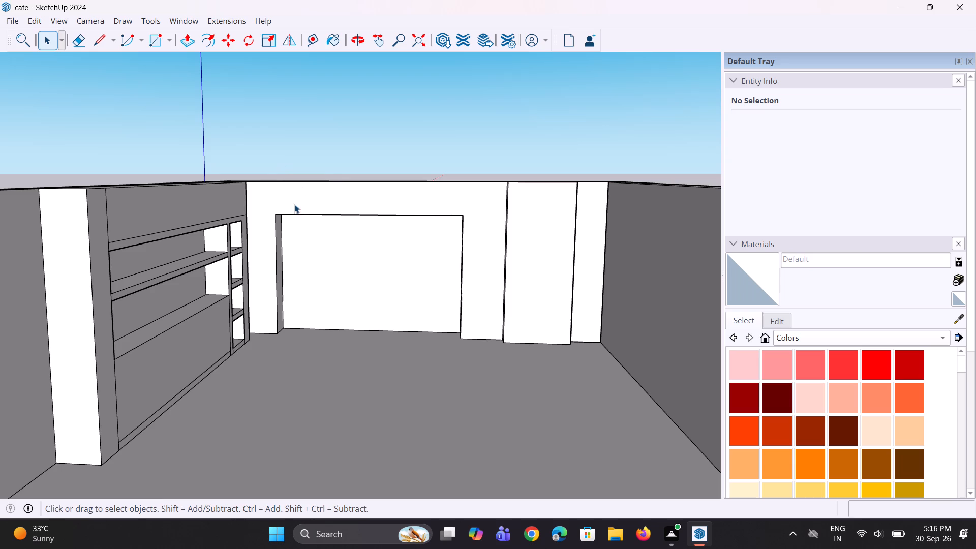
key("c")
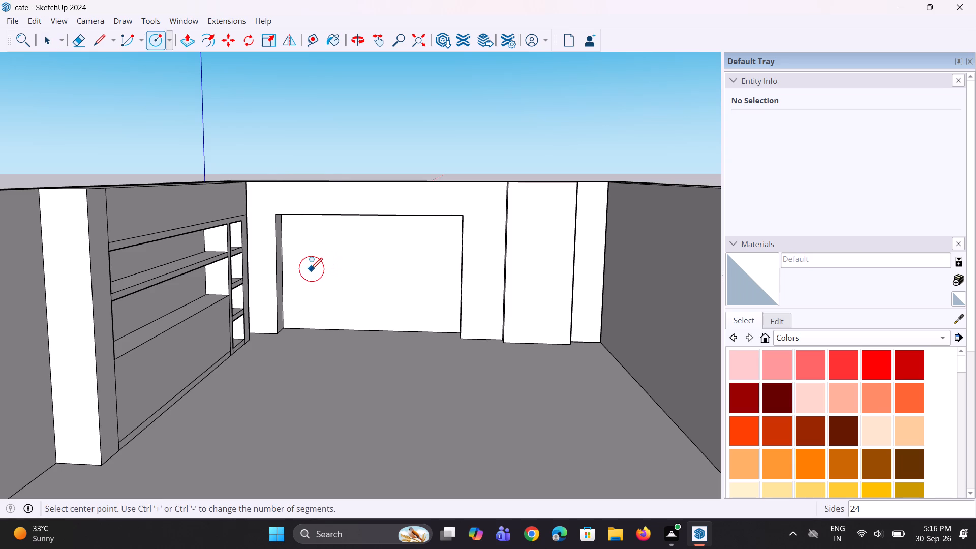
left_click(311, 269)
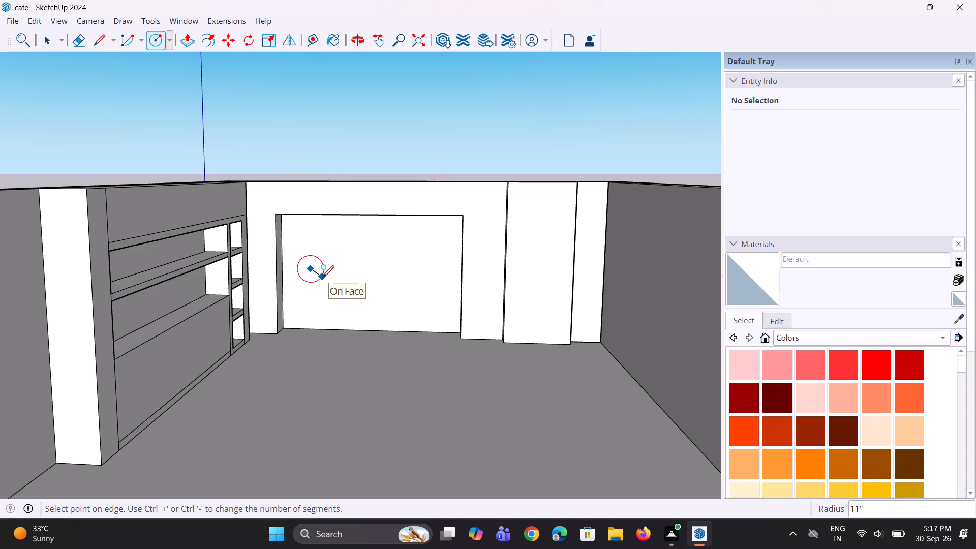
left_click(323, 277)
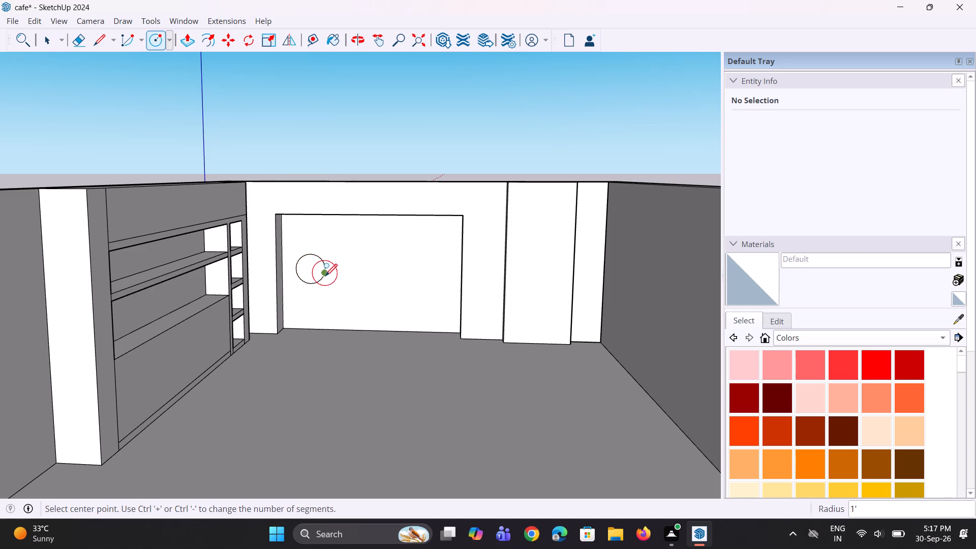
key("space")
key("space")
key("space")
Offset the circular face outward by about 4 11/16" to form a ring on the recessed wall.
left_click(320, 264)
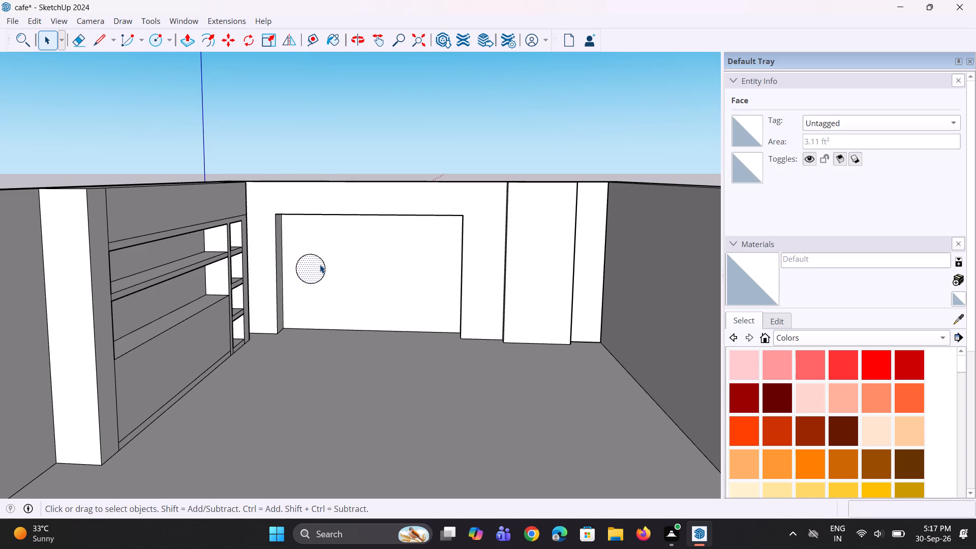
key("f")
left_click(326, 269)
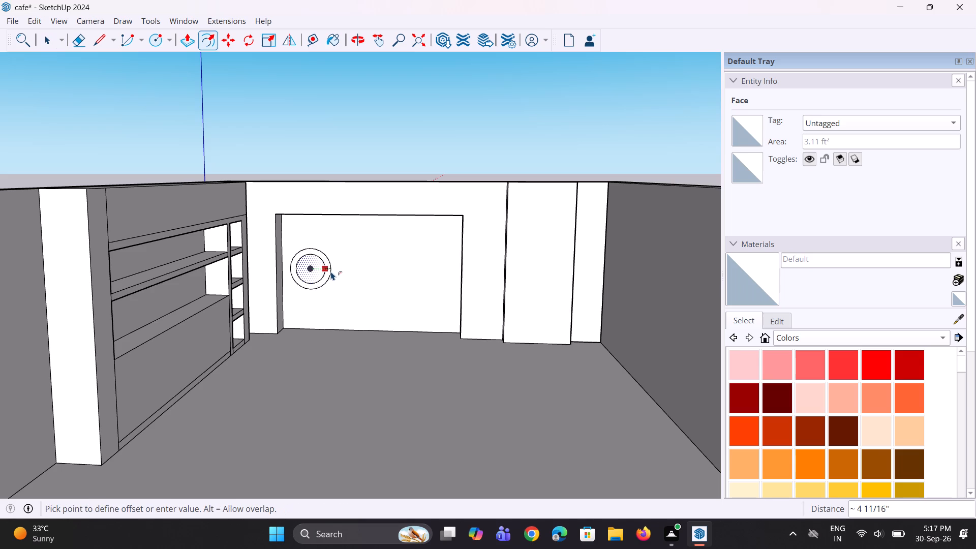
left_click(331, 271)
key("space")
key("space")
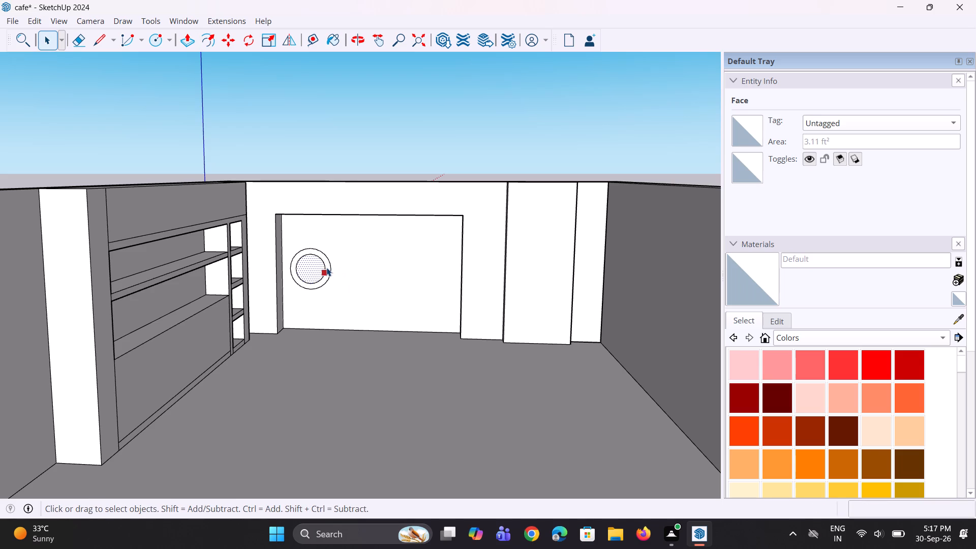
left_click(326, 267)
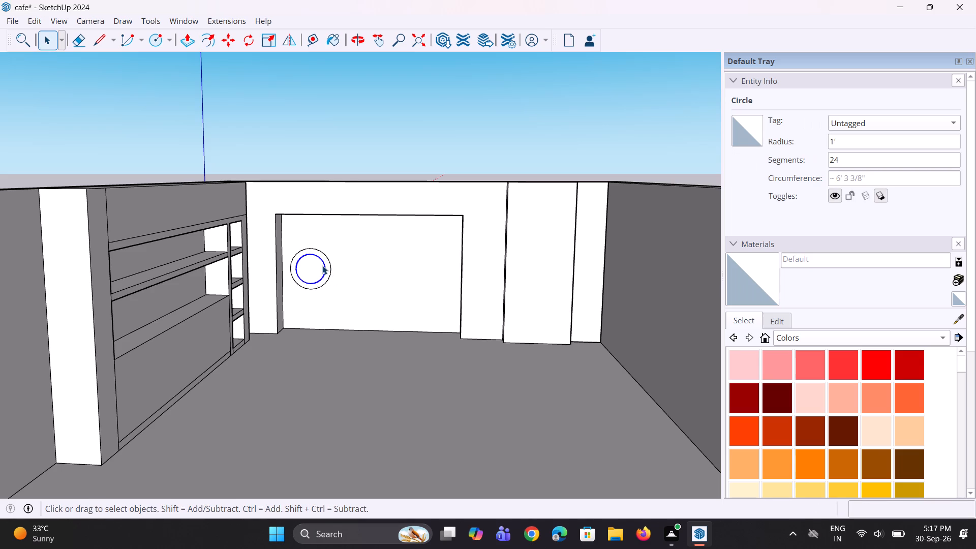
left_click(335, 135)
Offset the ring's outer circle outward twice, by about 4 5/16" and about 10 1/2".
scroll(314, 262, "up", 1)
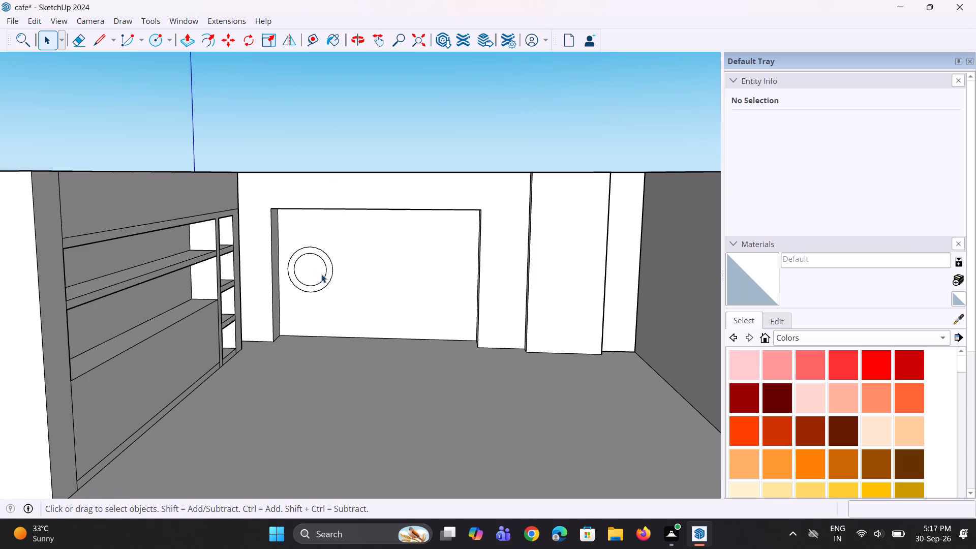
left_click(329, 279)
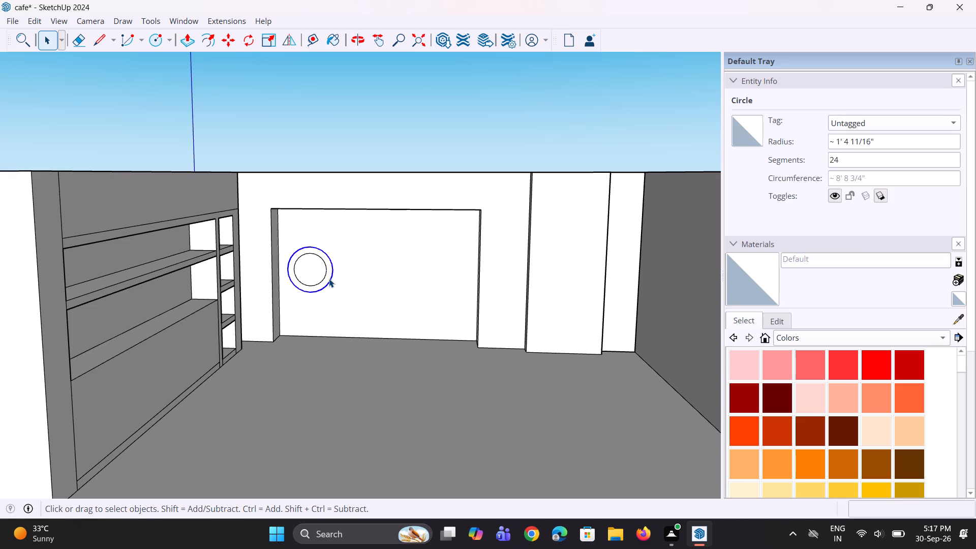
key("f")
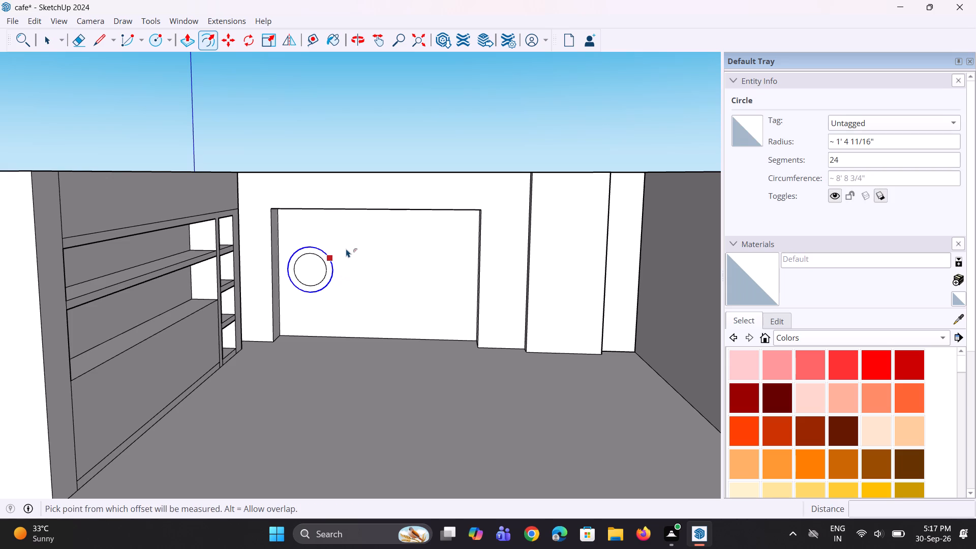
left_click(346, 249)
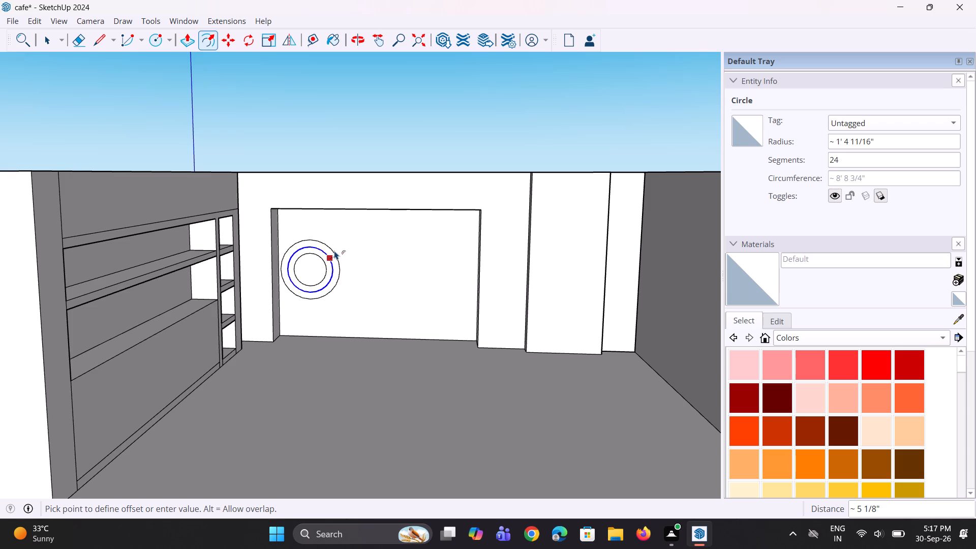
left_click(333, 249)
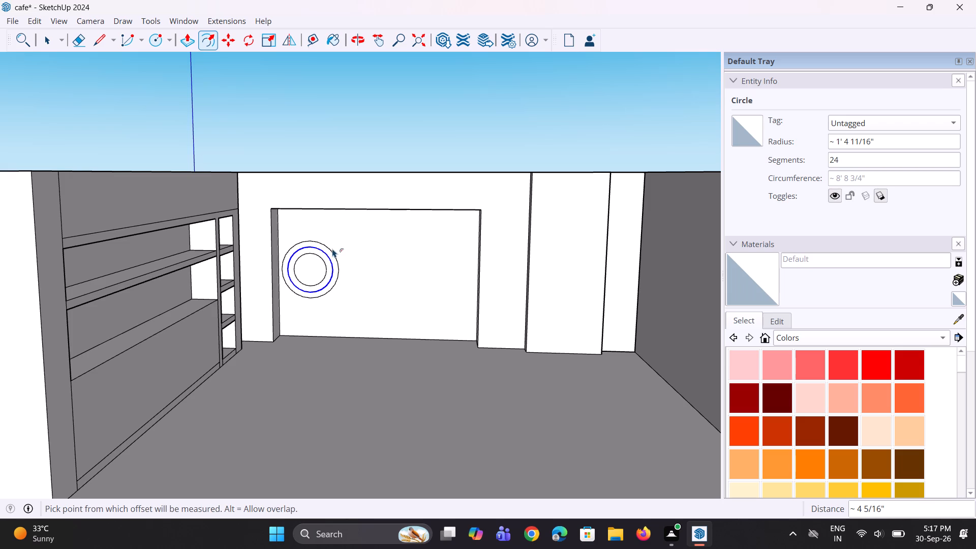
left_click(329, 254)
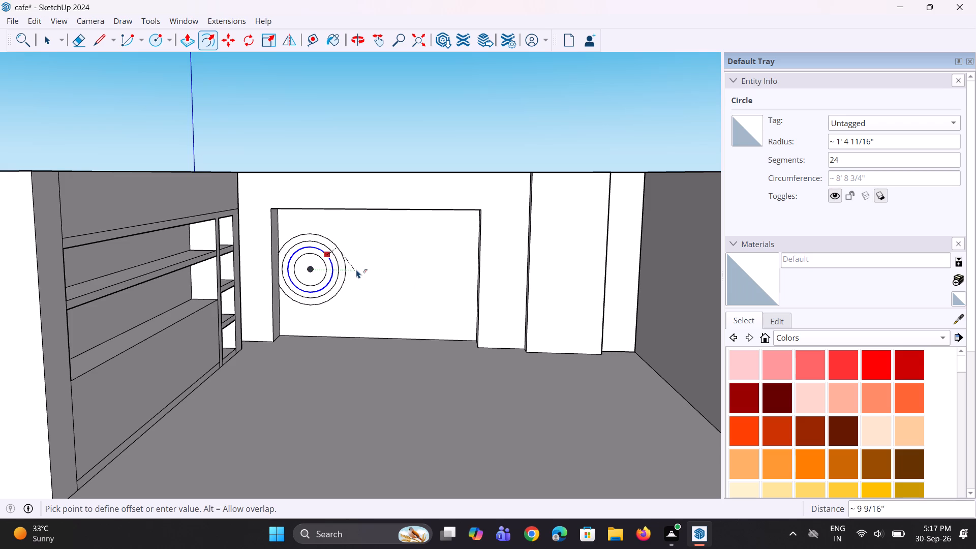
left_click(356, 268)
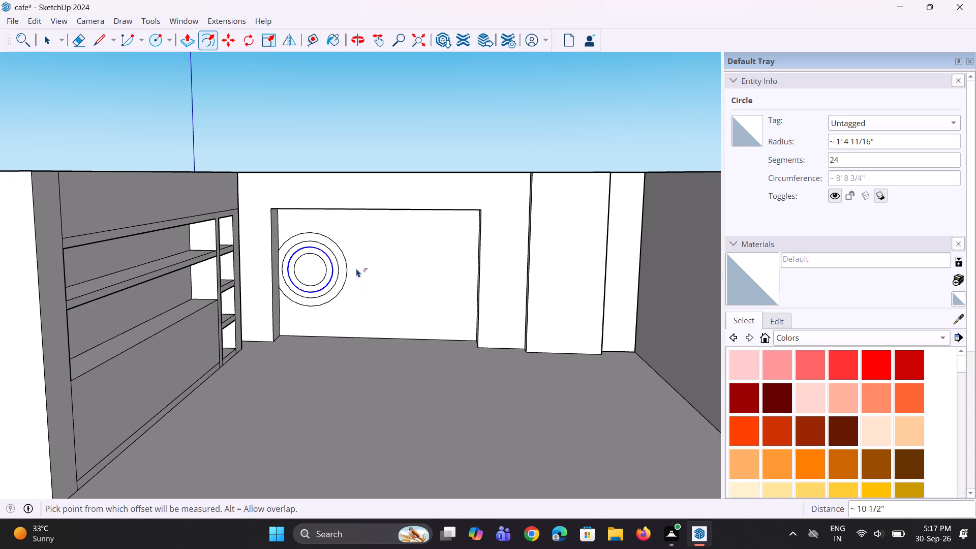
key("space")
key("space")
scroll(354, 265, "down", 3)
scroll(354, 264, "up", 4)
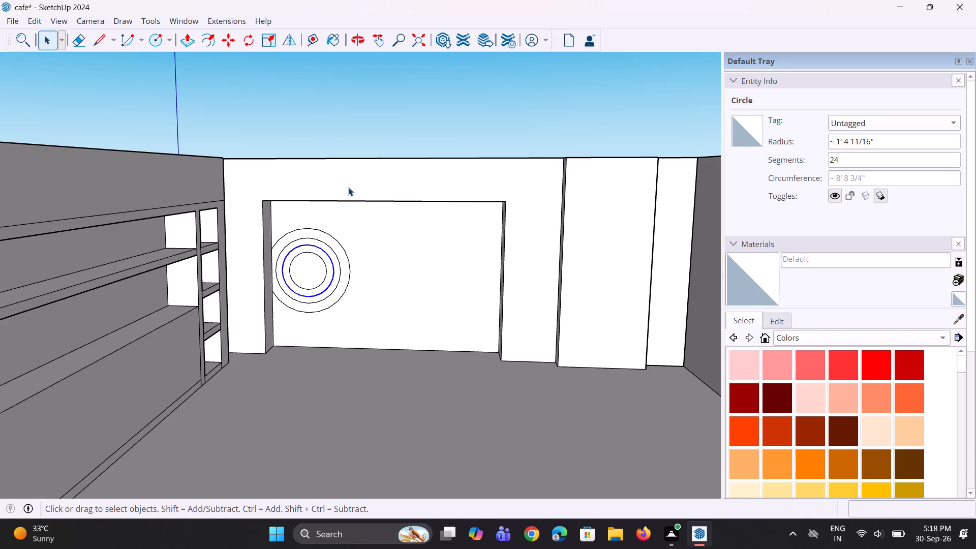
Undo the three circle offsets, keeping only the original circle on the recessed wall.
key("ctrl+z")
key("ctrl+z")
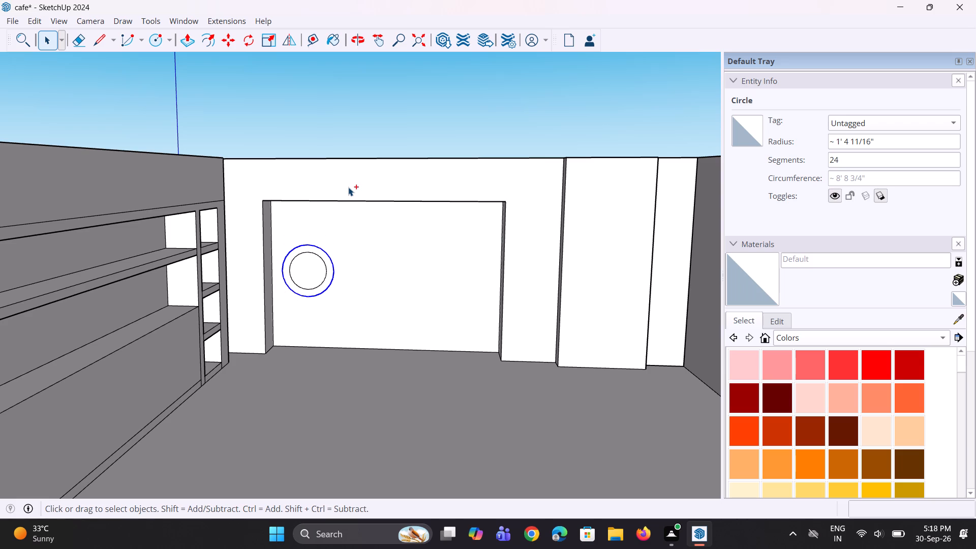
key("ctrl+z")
Offset the circular face in the recess outward by 1" to form a thin ring.
scroll(345, 248, "up", 2)
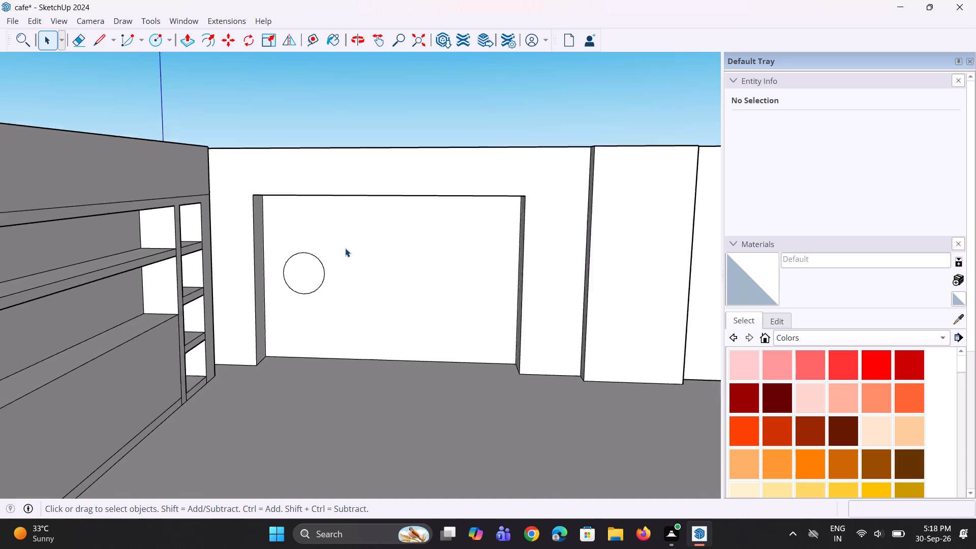
scroll(345, 248, "up", 1)
left_click(296, 281)
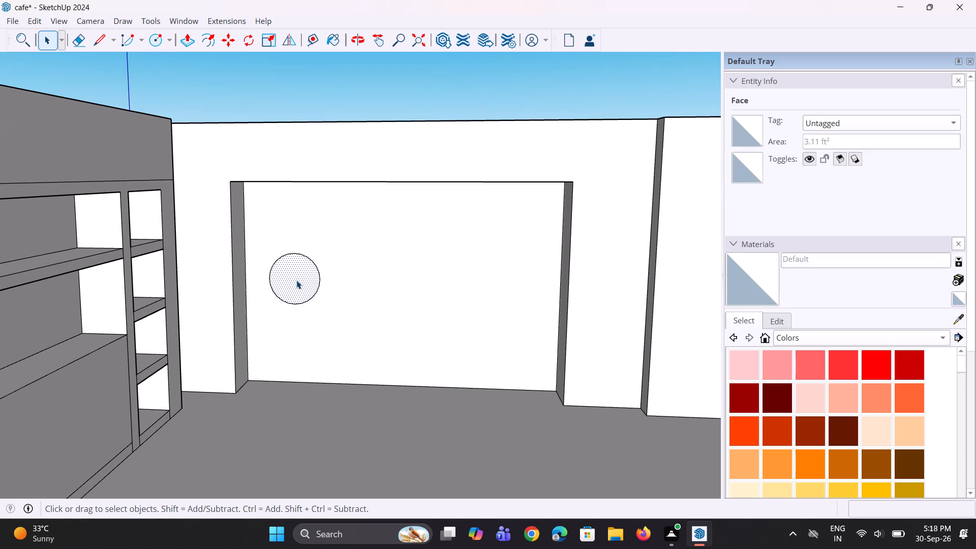
key("f")
left_click(288, 267)
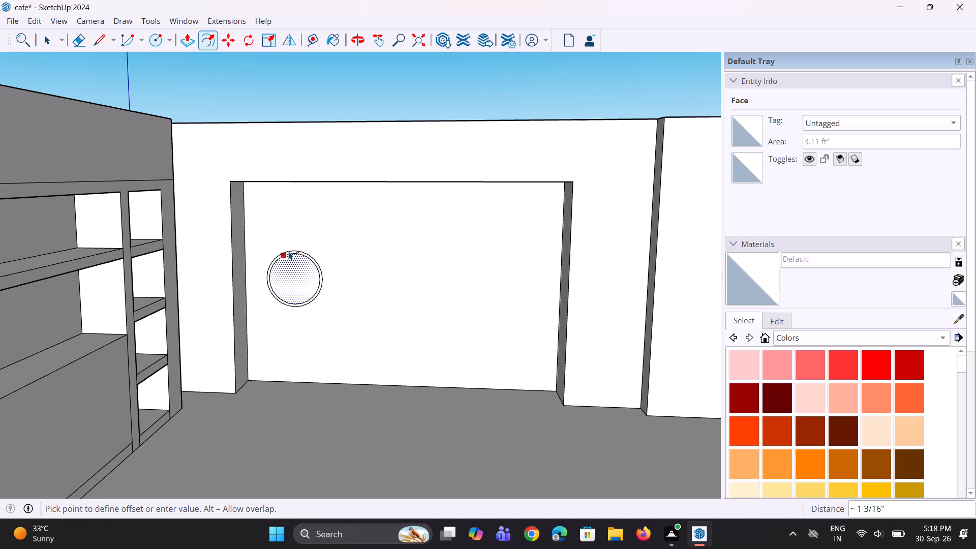
type("1\"")
key("Return")
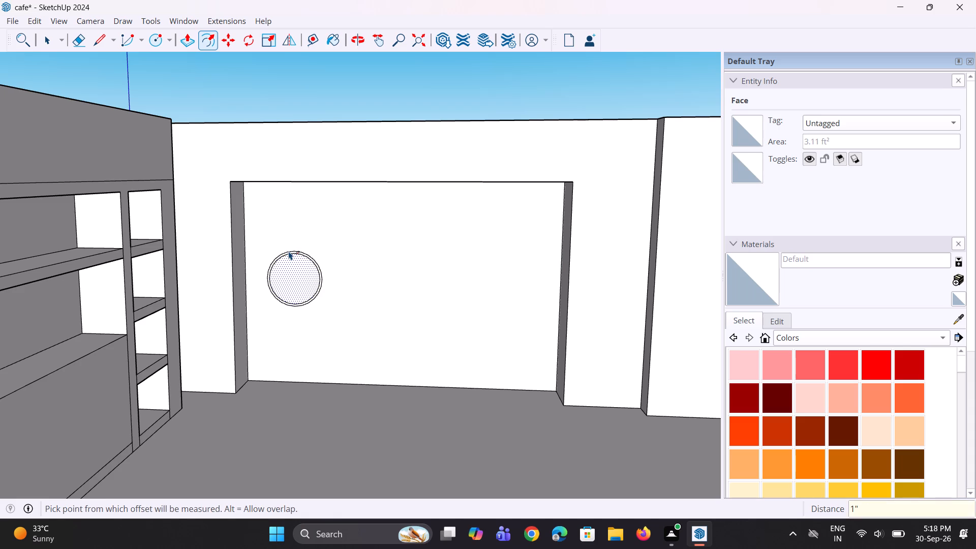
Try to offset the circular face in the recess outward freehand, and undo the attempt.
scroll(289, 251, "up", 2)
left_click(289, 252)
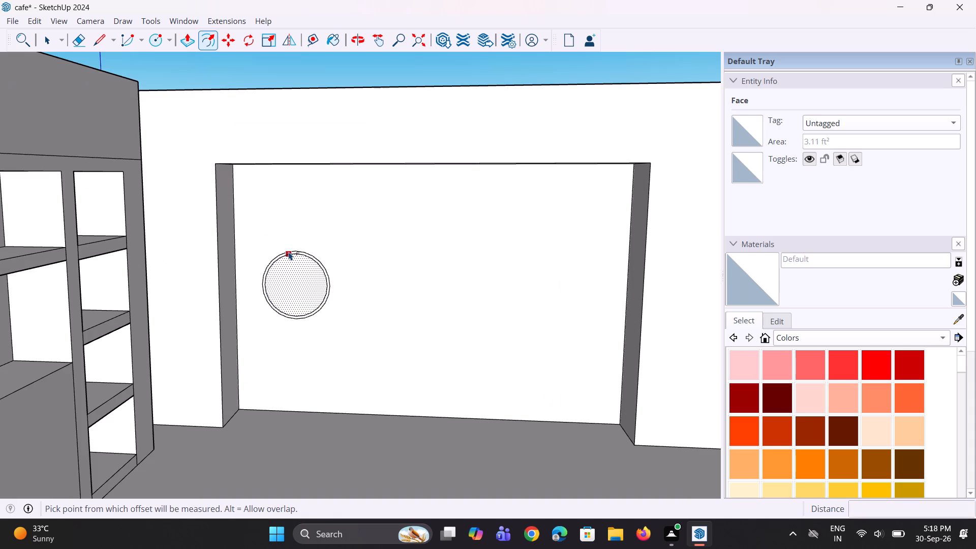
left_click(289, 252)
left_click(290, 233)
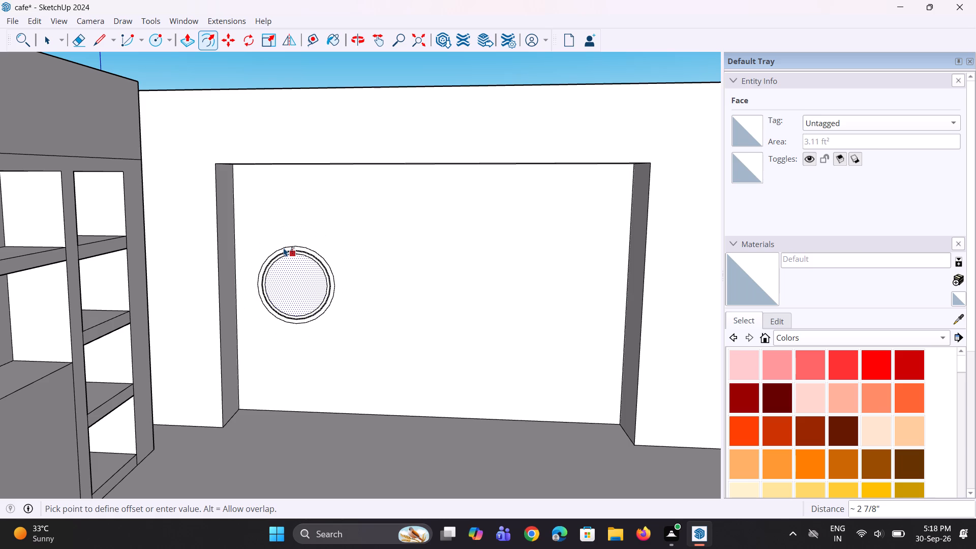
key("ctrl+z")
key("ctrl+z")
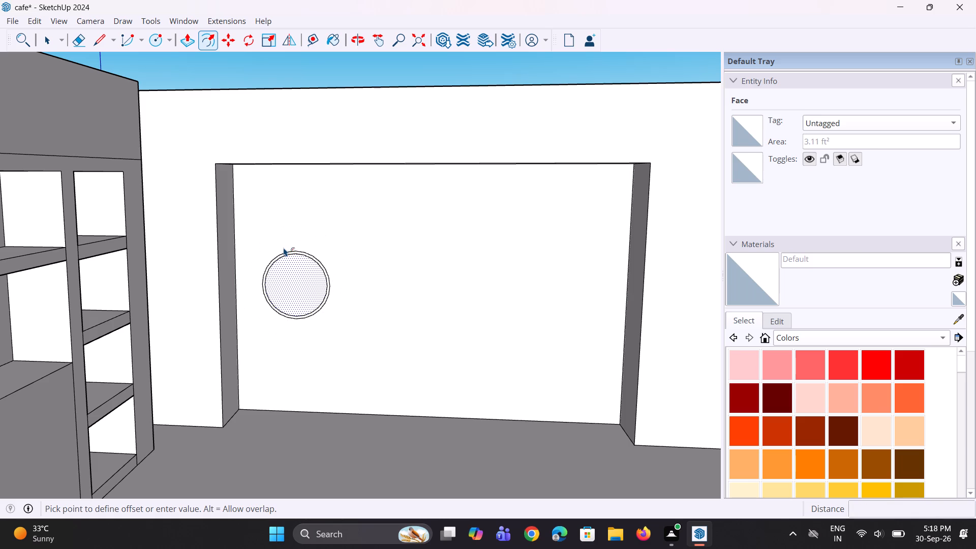
Offset the central circular face in the recess outward by 2" and again by 3" to add two concentric rings.
left_click(312, 276)
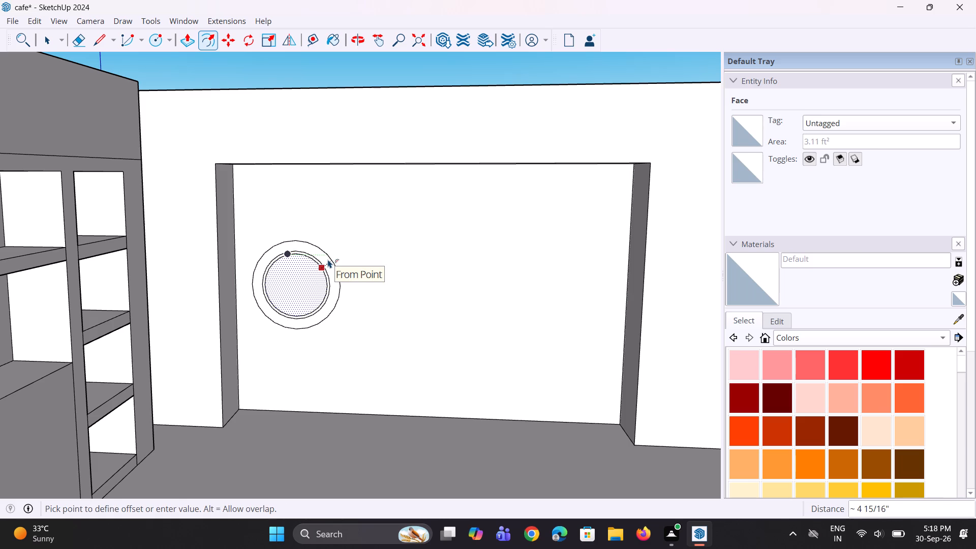
type("2\"")
key("Return")
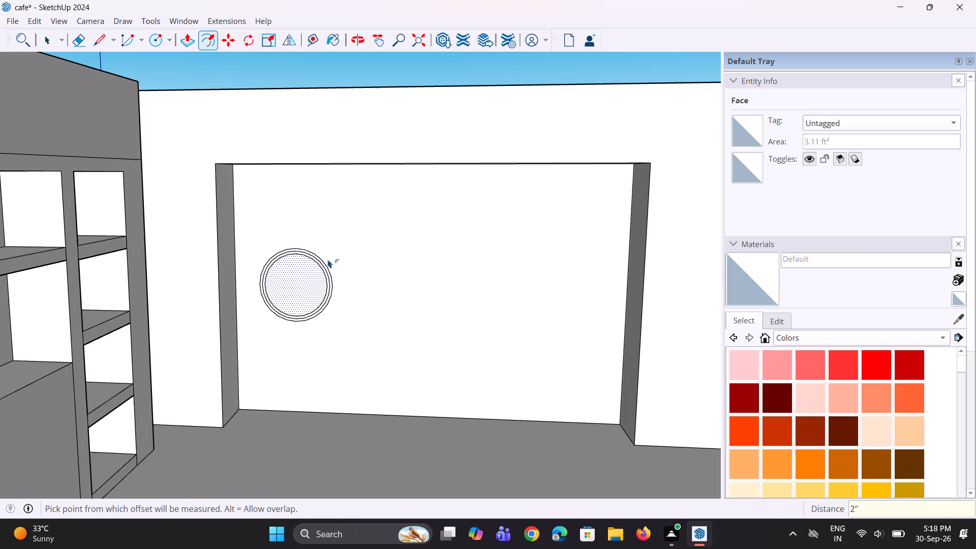
left_click(297, 267)
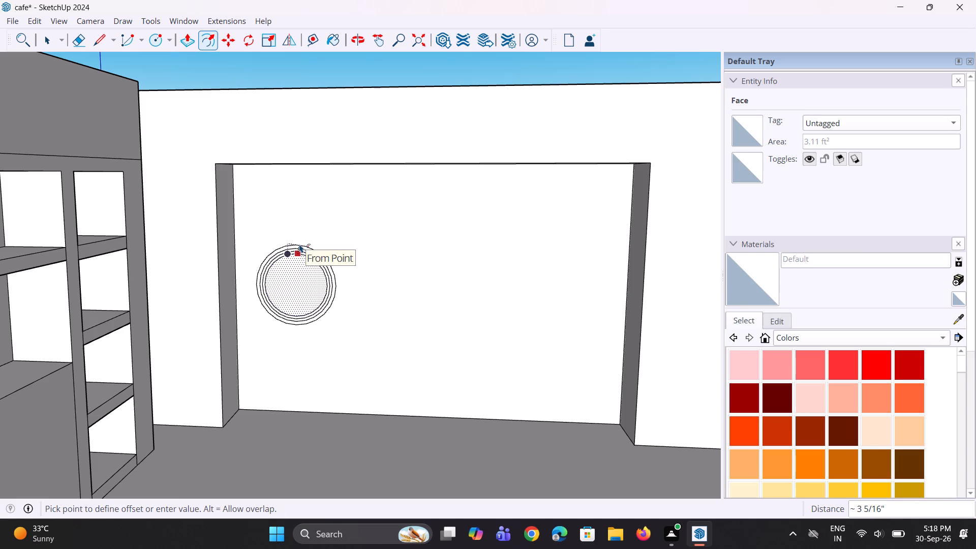
type("3\"")
key("Return")
Offset the central circular face outward by 4" and again by 5" to add two more rings.
scroll(313, 303, "up", 3)
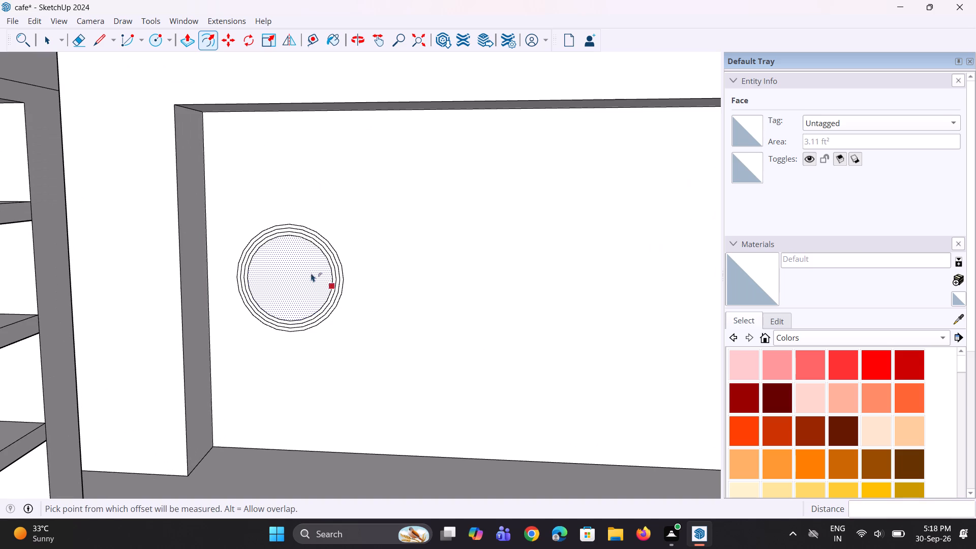
left_click(313, 266)
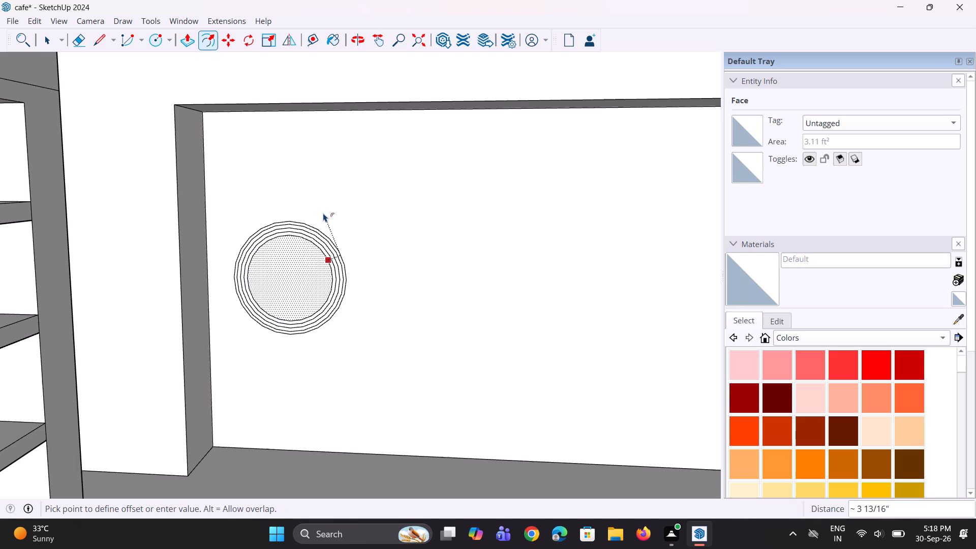
type("4\"")
key("Return")
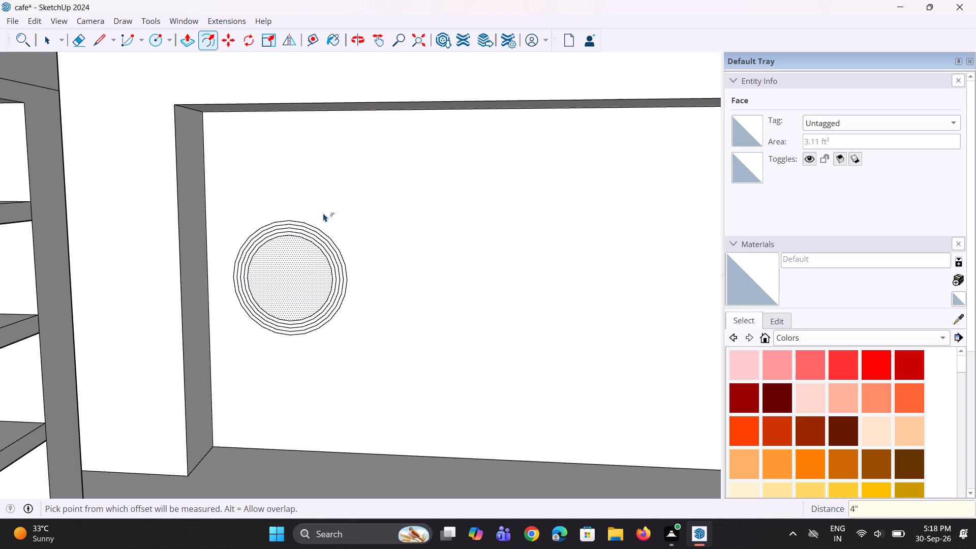
left_click(327, 225)
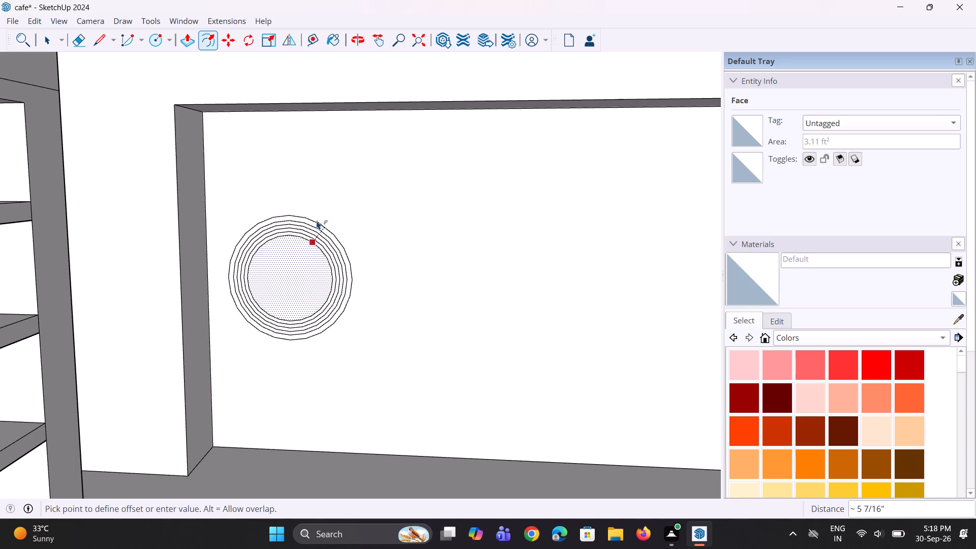
type("5\"")
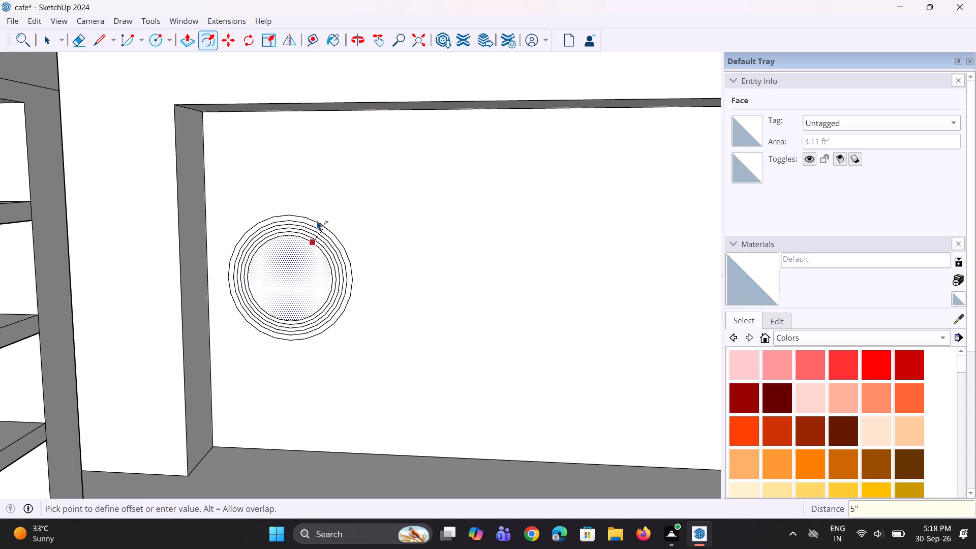
key("Return")
Offset the central circular face outward by 6" and again by 7" to continue the concentric rings.
scroll(315, 337, "down", 4)
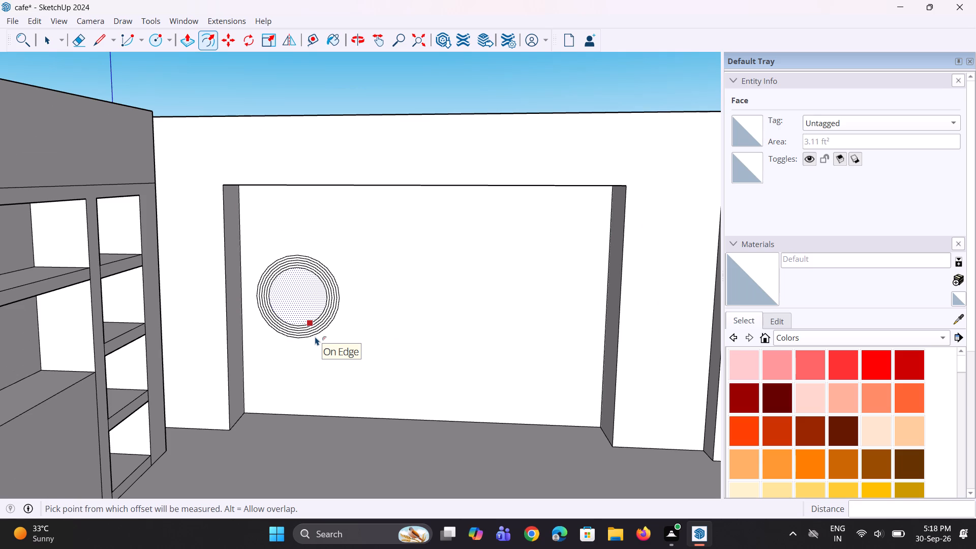
left_click(296, 314)
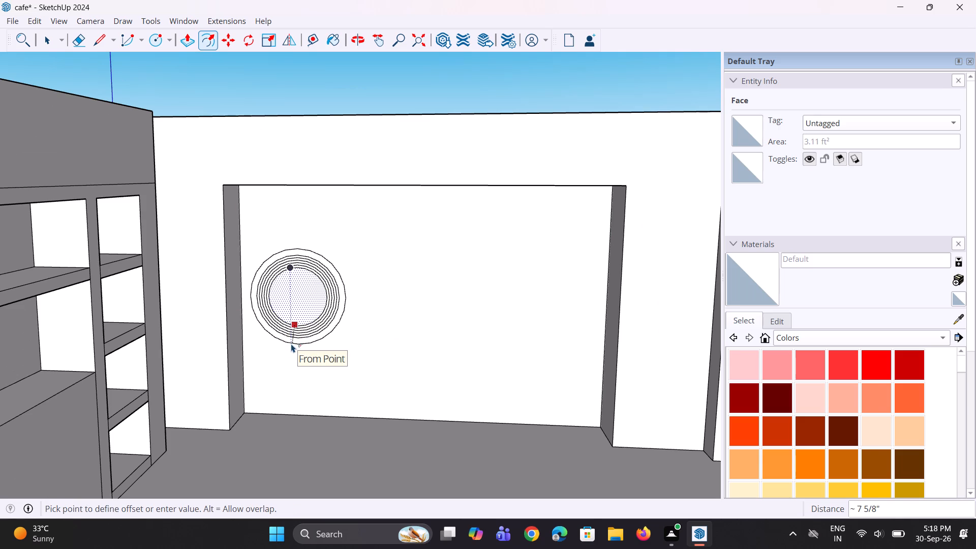
key("6")
key("shift+quotedbl")
key("Return")
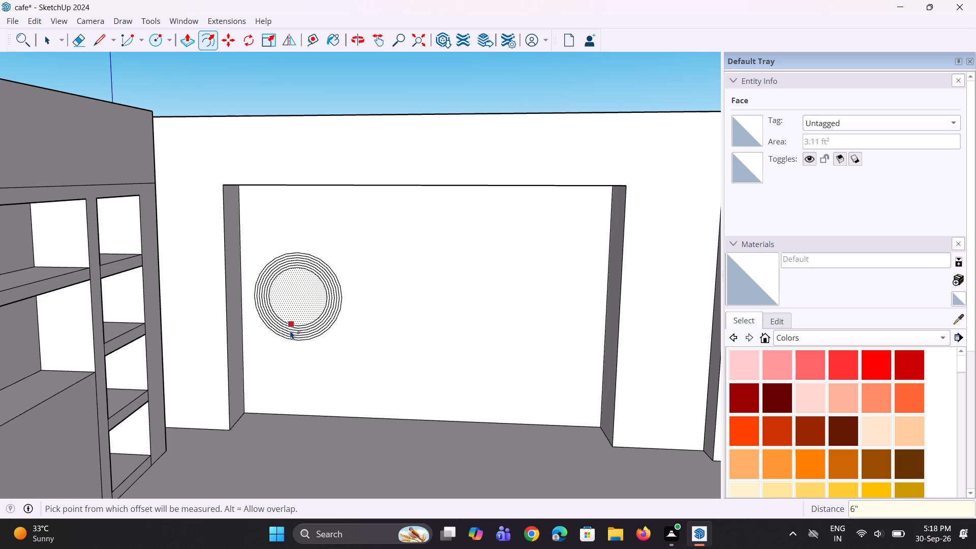
left_click(290, 330)
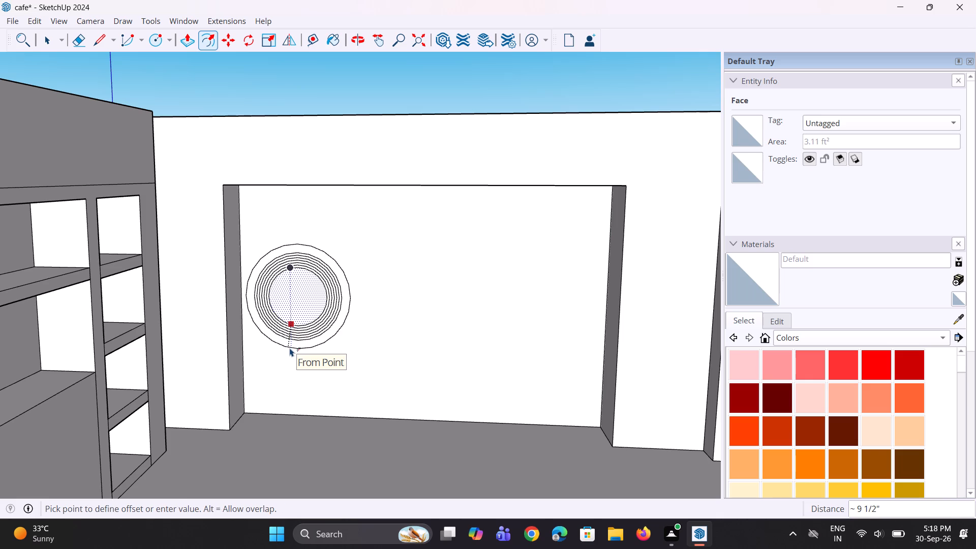
key("7")
key("shift+quotedbl")
key("Return")
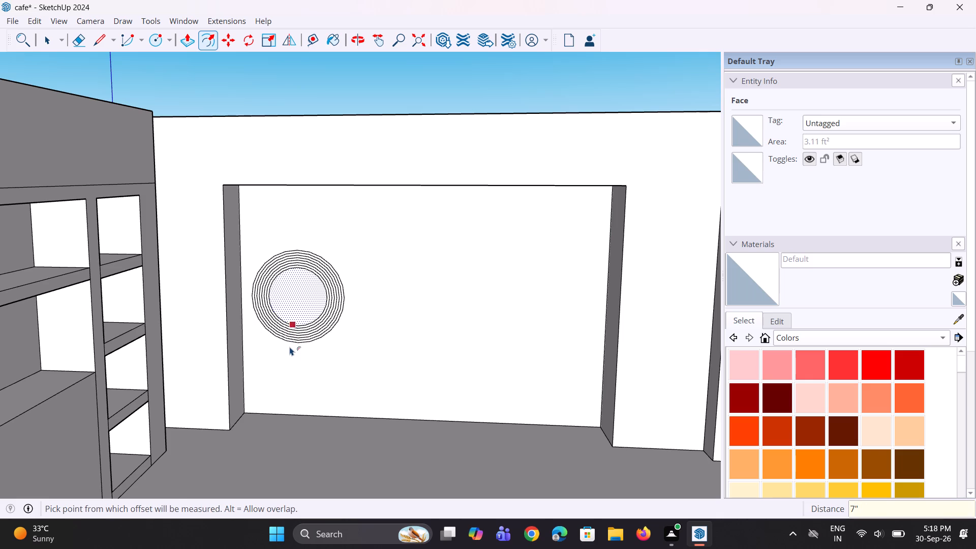
Offset the central circular face outward by 8" and again by 9" to extend the ring pattern.
scroll(270, 331, "up", 2)
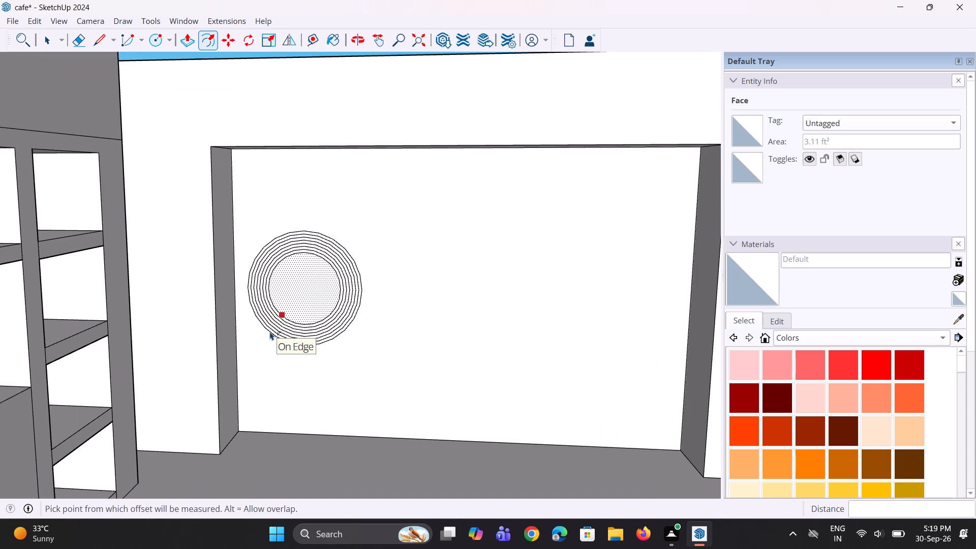
left_click(272, 328)
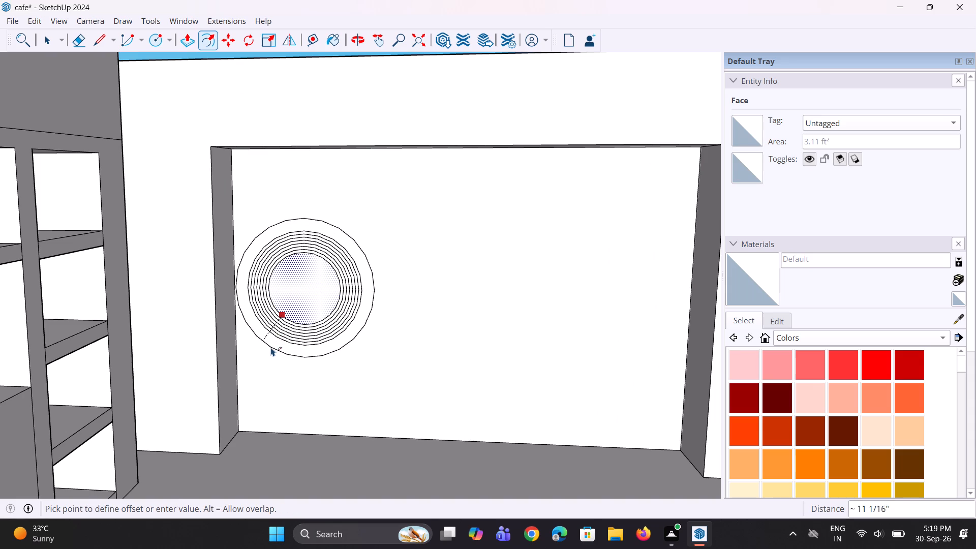
type("8\"")
key("Return")
left_click(279, 331)
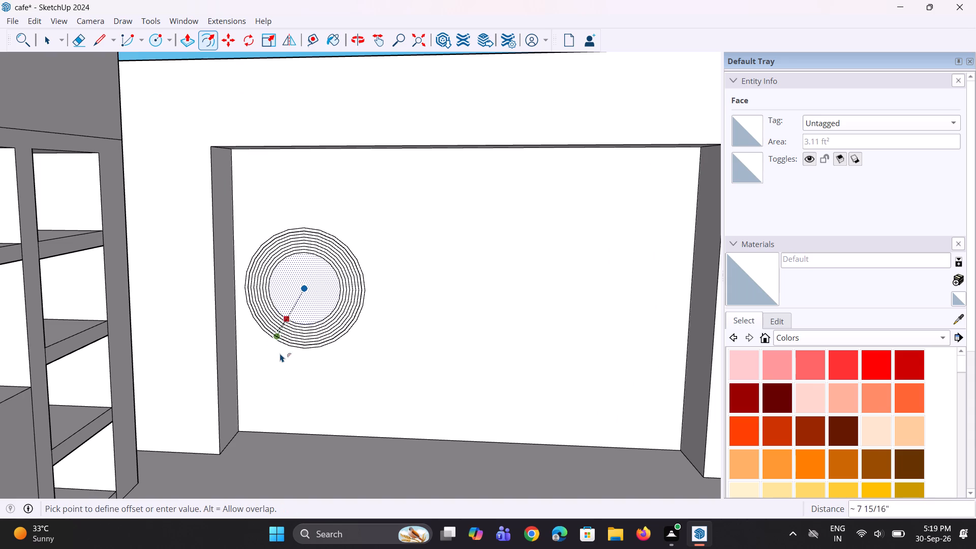
key("9")
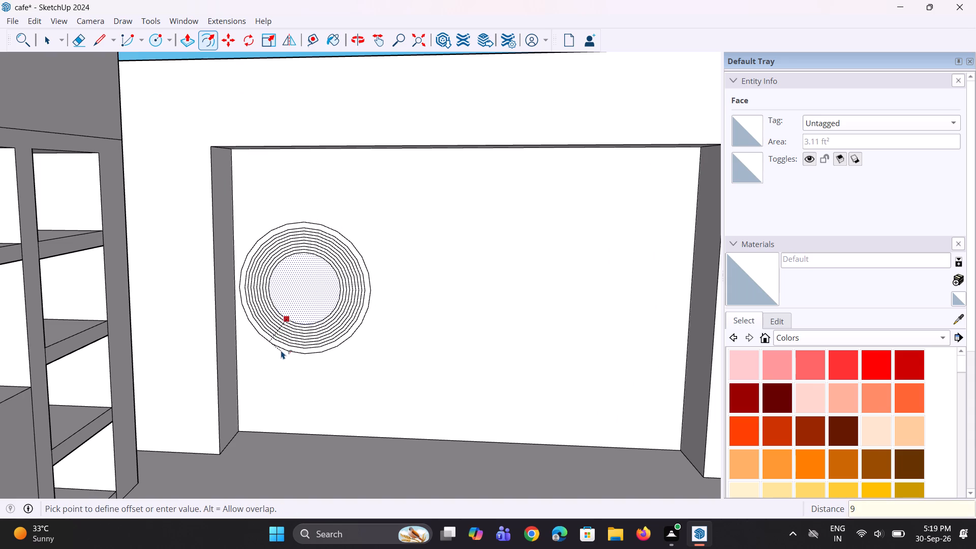
key("shift+quotedbl")
key("Return")
Offset the central circular face outward by 10" to create the outermost ring.
left_click(265, 335)
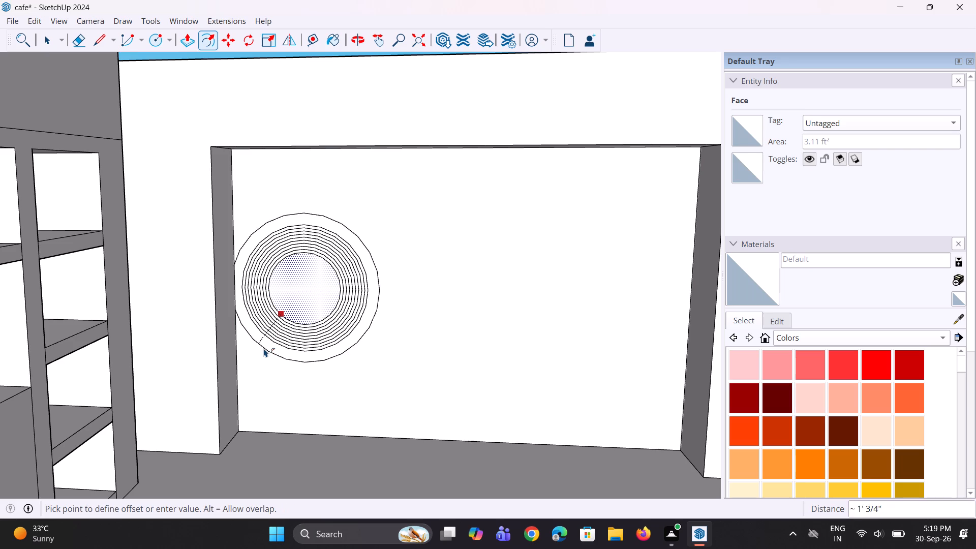
type("10")
key("shift+quotedbl")
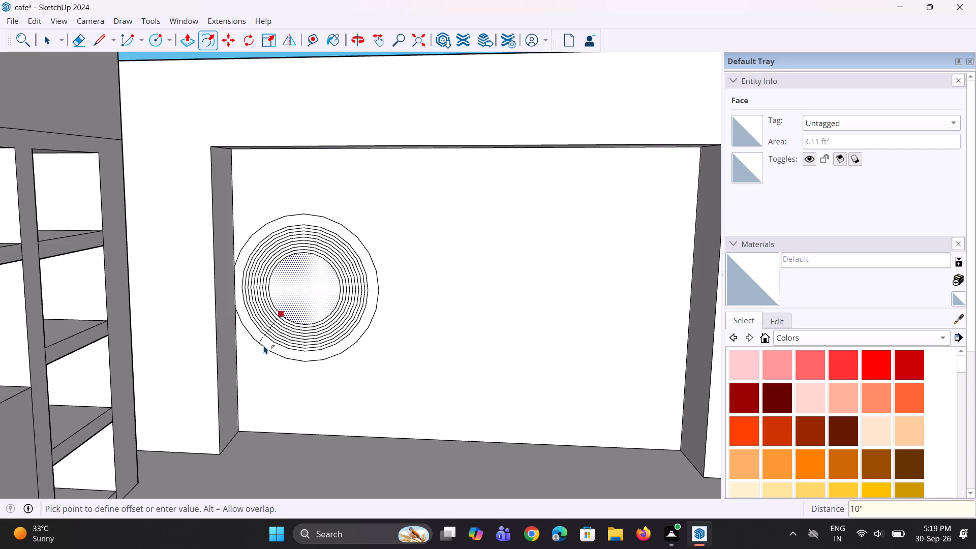
key("Return")
key("space")
Set the outermost circle of the ring pattern to 54 segments.
scroll(283, 277, "up", 3)
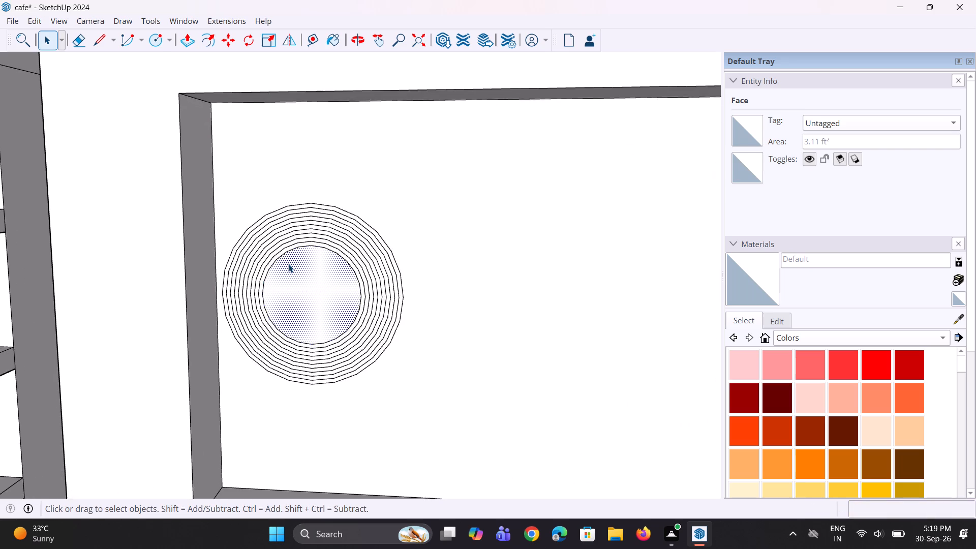
scroll(288, 264, "up", 1)
key("space")
key("space")
scroll(231, 270, "up", 7)
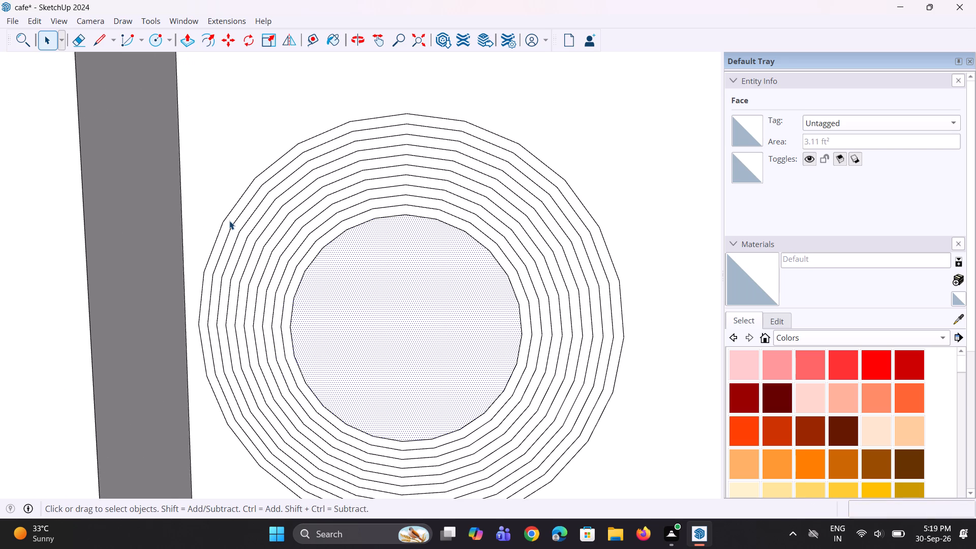
left_click(229, 214)
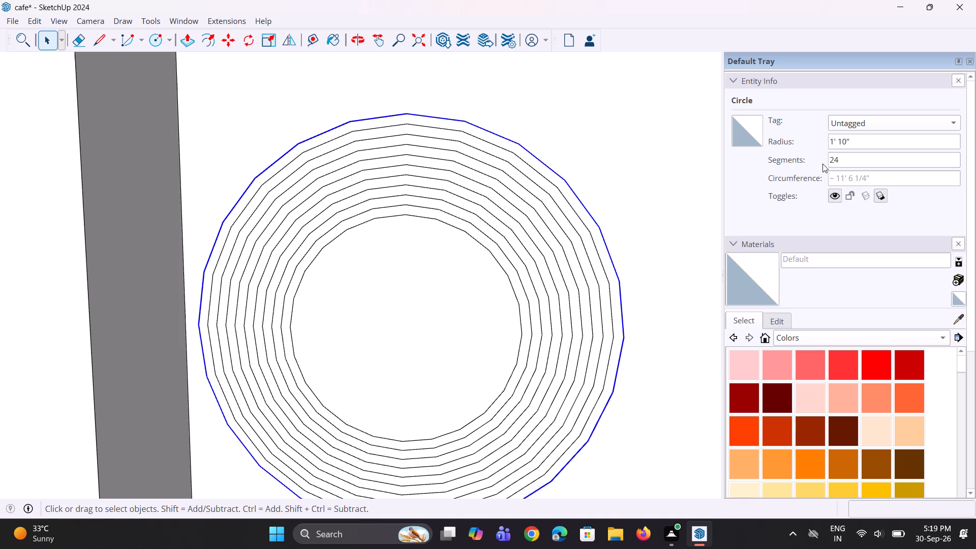
left_click(834, 159)
key("BackSpace")
key("5")
key("Return")
Set the second circle from the outside, with 1' 9" radius, to 54 segments.
left_click(254, 193)
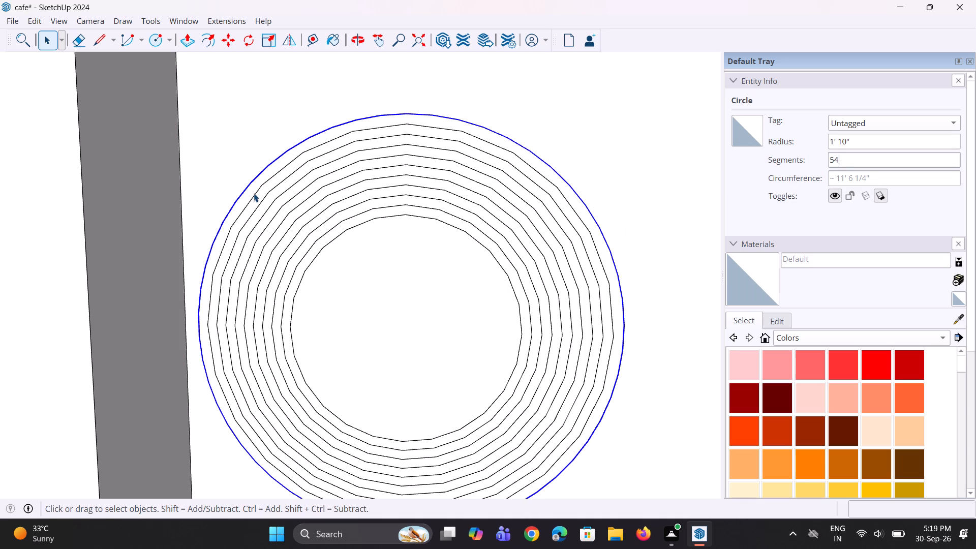
left_click(255, 193)
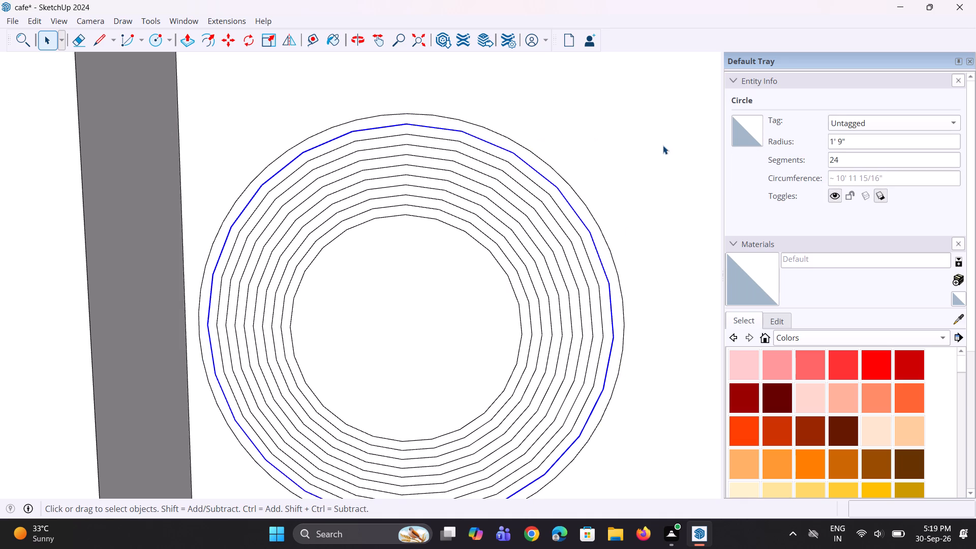
left_click(836, 161)
key("BackSpace")
key("5")
key("Return")
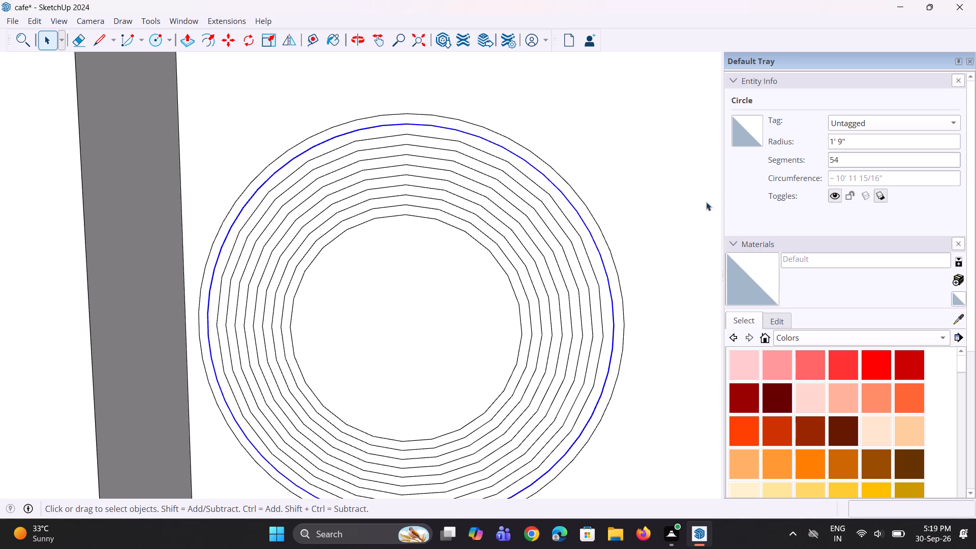
Set the third circle from the outside, with 1' 8" radius, to 54 segments.
left_click(301, 166)
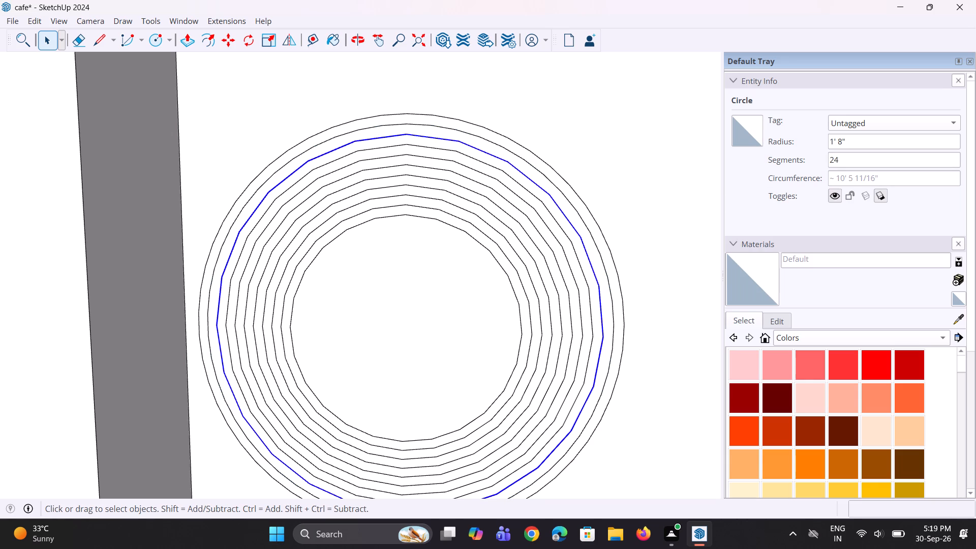
left_click(836, 161)
key("BackSpace")
key("BackSpace")
type("54")
key("Return")
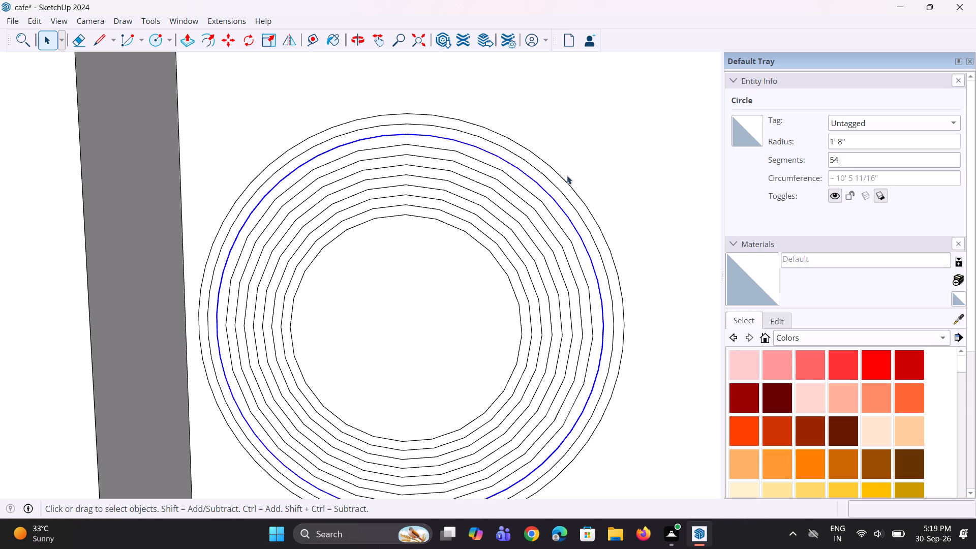
Set the fourth circle from the outside, with 1' 7" radius, to 54 segments.
left_click(285, 192)
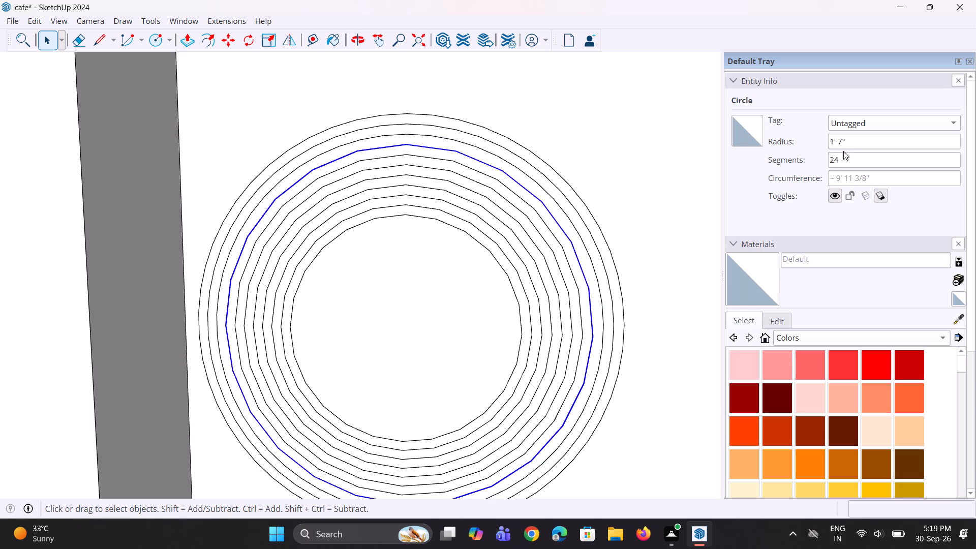
left_click_drag(843, 163, 750, 165)
type("54")
key("Return")
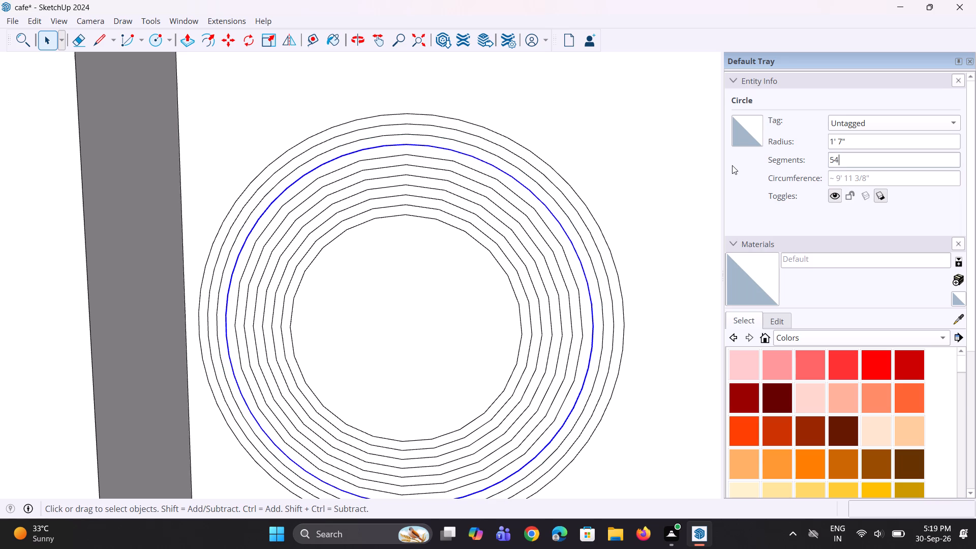
Set the fifth circle from the outside, with 1' 6" radius, to 54 segments.
left_click(279, 215)
left_click(839, 162)
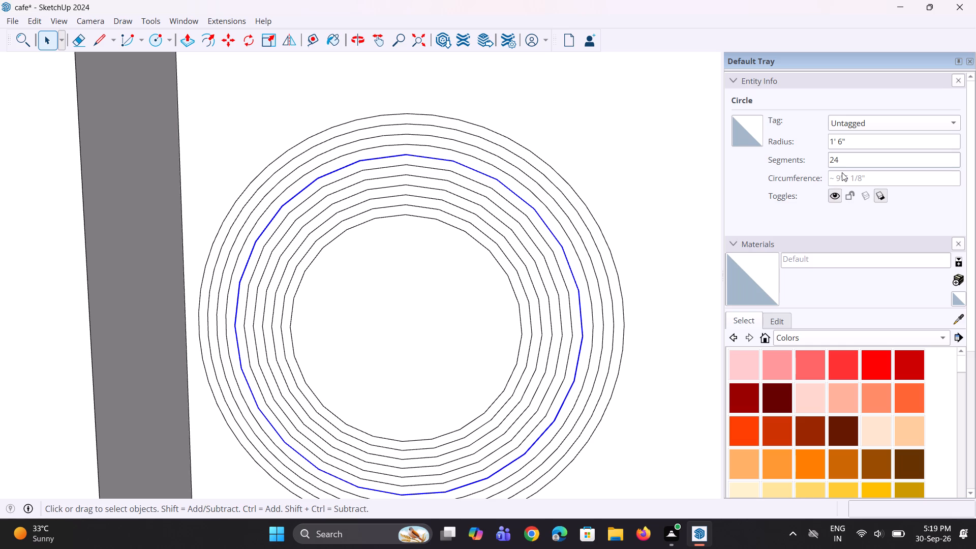
key("BackSpace")
key("BackSpace")
type("543")
key("BackSpace")
key("Return")
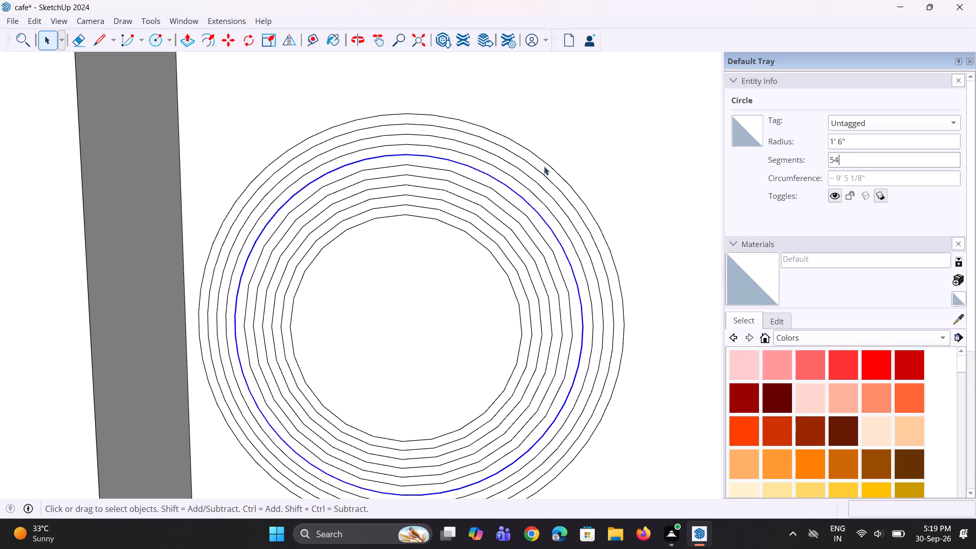
Set the sixth circle from the outside, with 1' 5" radius, to 54 segments.
left_click(284, 220)
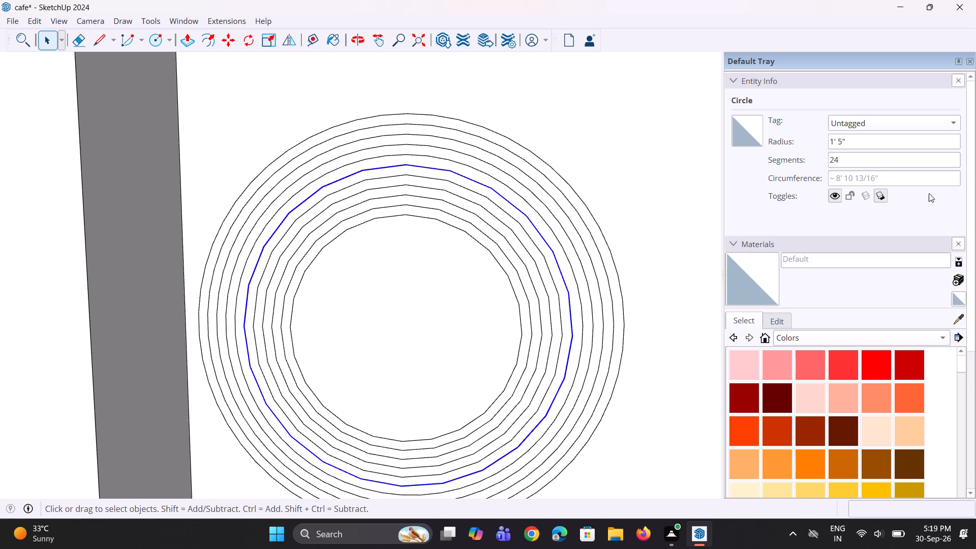
left_click(834, 165)
key("BackSpace")
key("5")
key("Return")
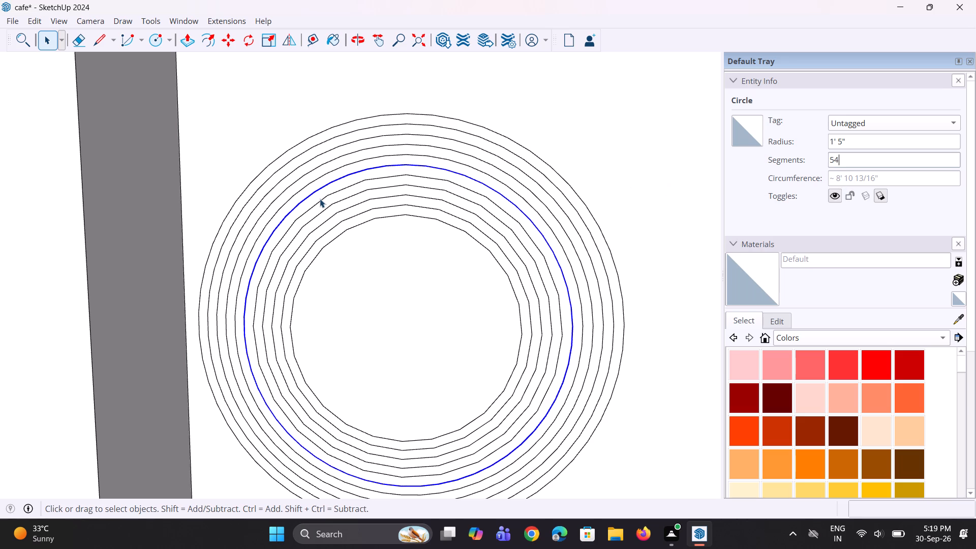
Set the seventh circle from the outside, with 1' 4" radius, to 54 segments.
left_click(321, 200)
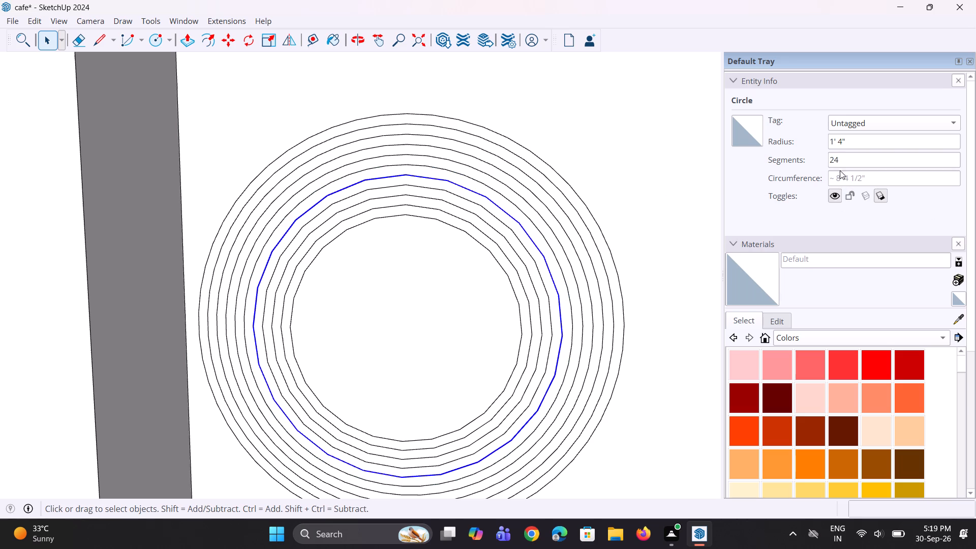
left_click(836, 163)
key("BackSpace")
key("5")
key("Return")
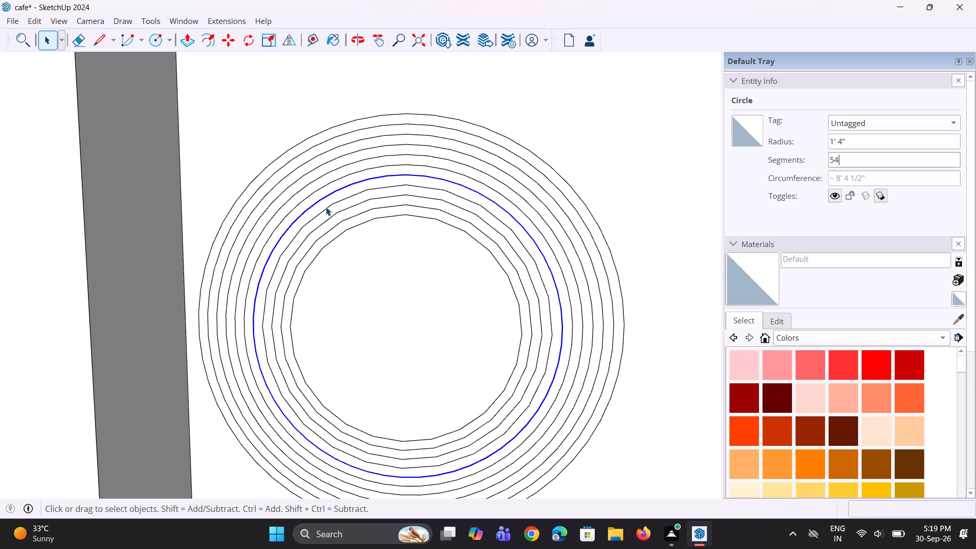
Set the eighth circle from the outside, with 1' 3" radius, to 54 segments.
left_click(326, 207)
left_click(836, 157)
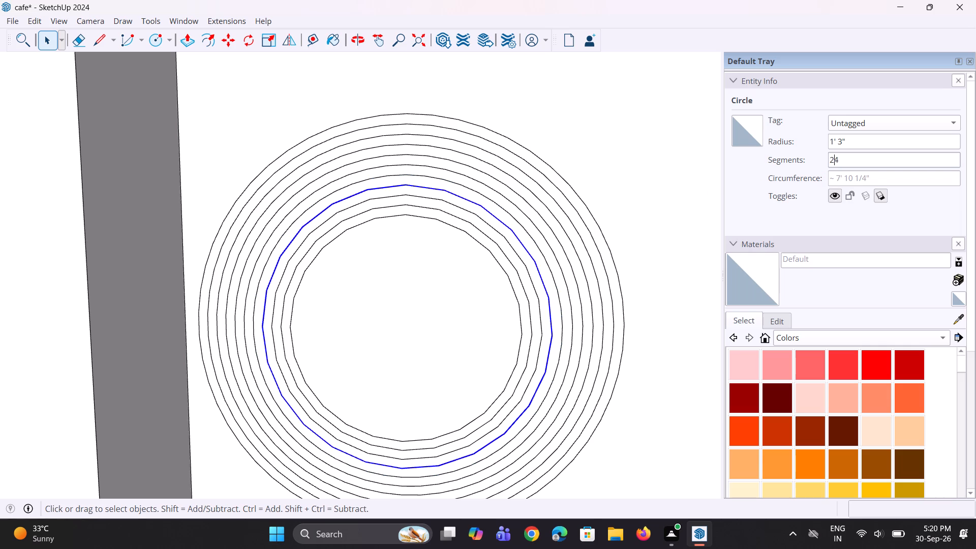
key("BackSpace")
key("5")
key("Return")
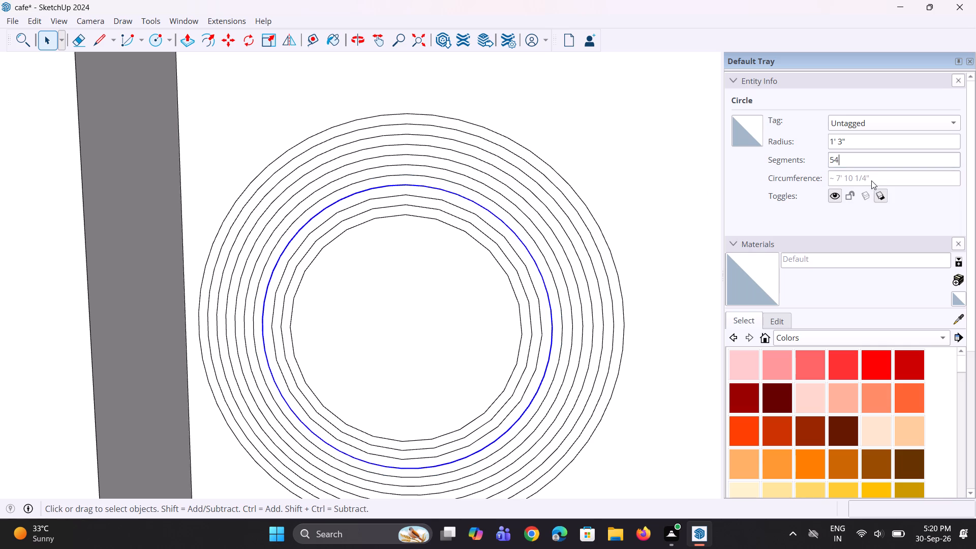
Set the ninth circle from the outside, with 1' 2" radius, to 54 segments.
left_click(371, 201)
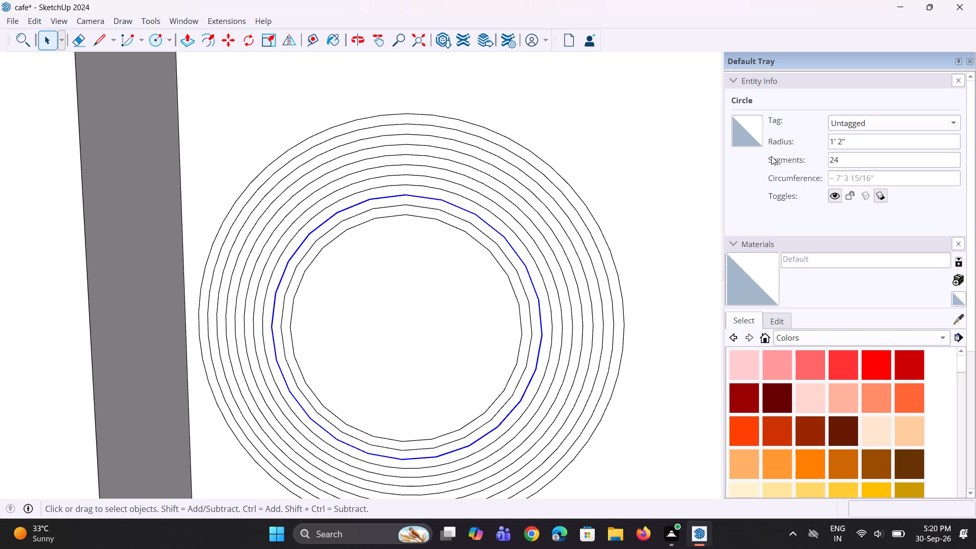
left_click(832, 157)
key("BackSpace")
key("5")
key("Return")
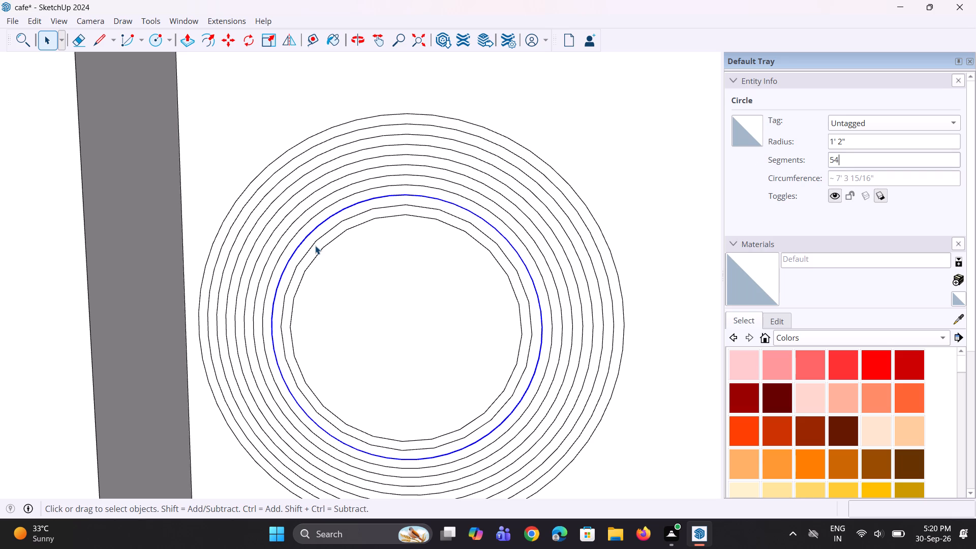
Set the second-innermost circle of the ring pattern, with 1' 1" radius, to 54 segments.
left_click(315, 246)
left_click(320, 249, "ctrl")
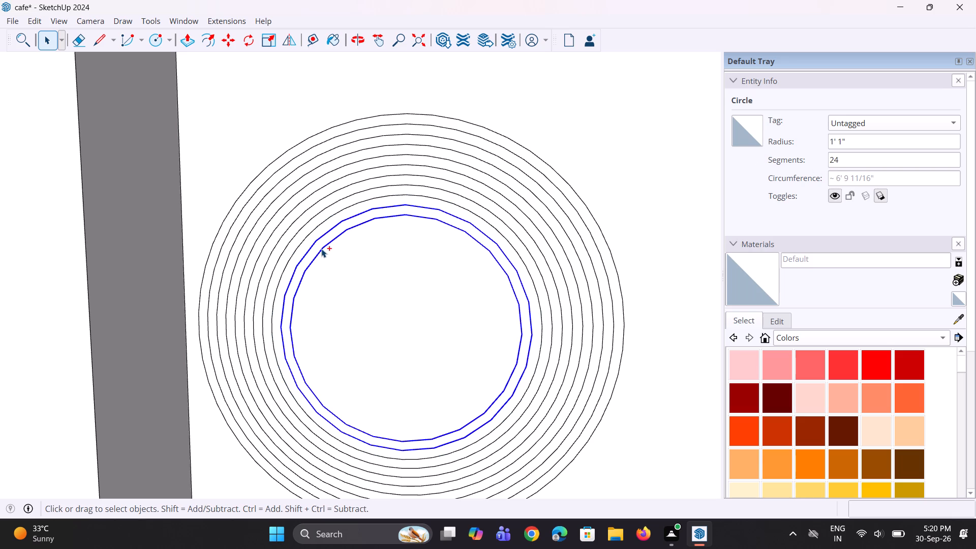
left_click(346, 230)
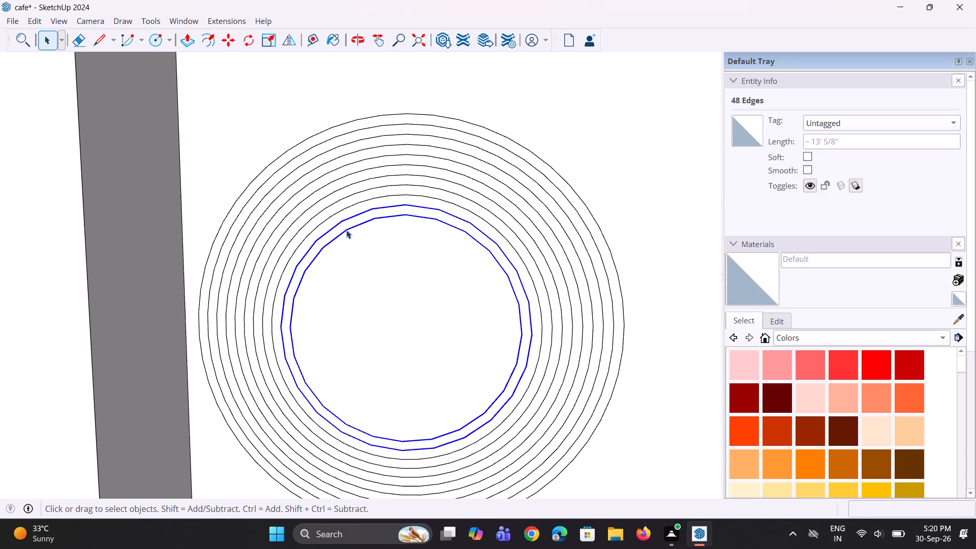
left_click(350, 219)
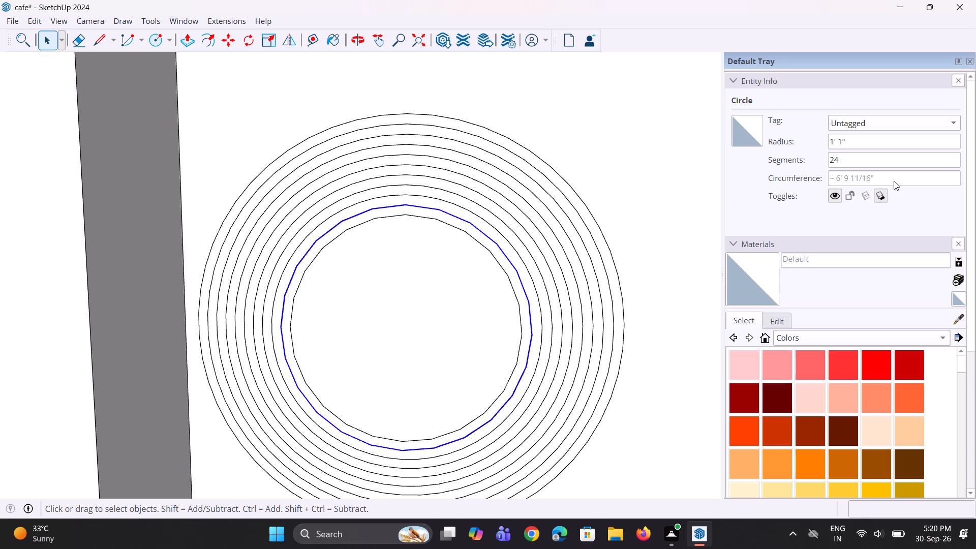
left_click(838, 160)
key("BackSpace")
key("BackSpace")
type("54")
key("Return")
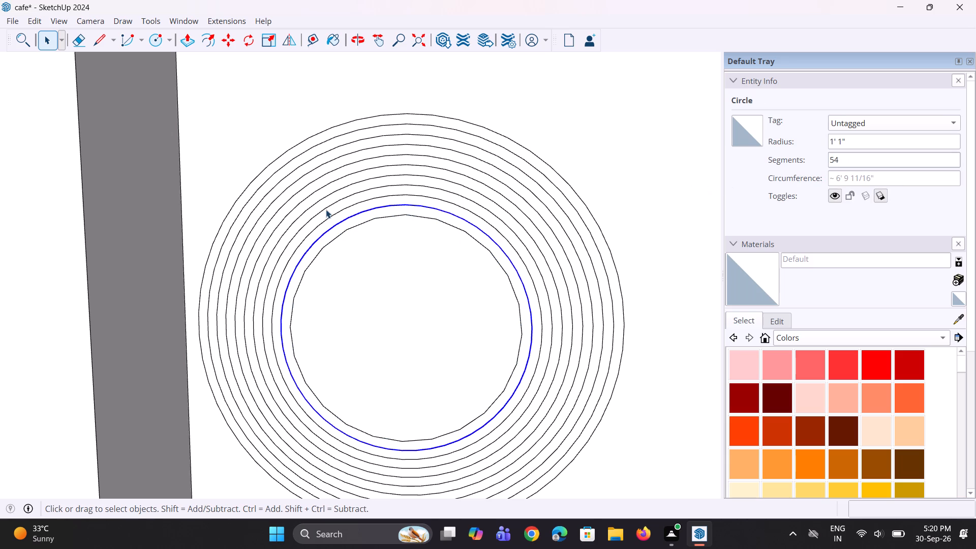
Set the innermost circle of the ring pattern, with 1' radius, to 54 segments.
left_click(352, 230)
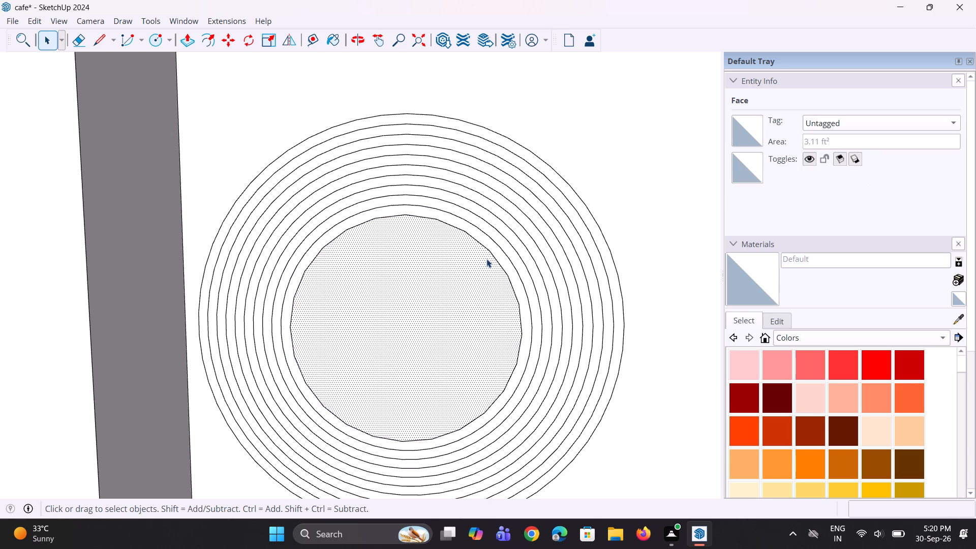
left_click(483, 248)
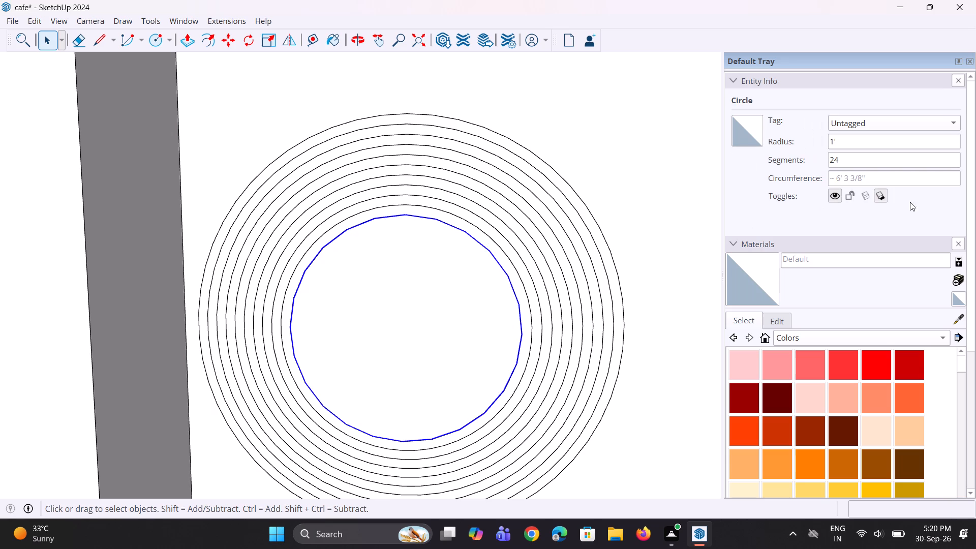
left_click_drag(845, 161, 818, 161)
type("54")
key("Return")
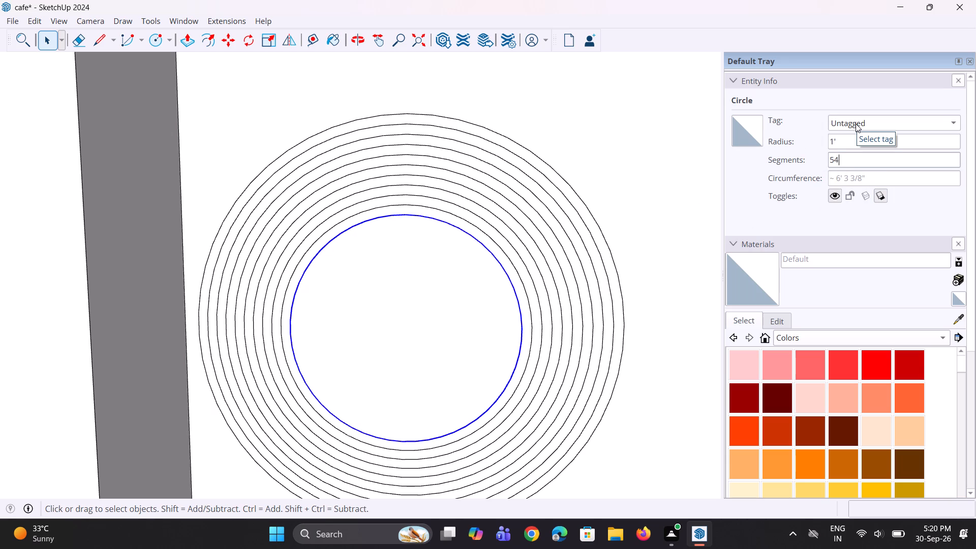
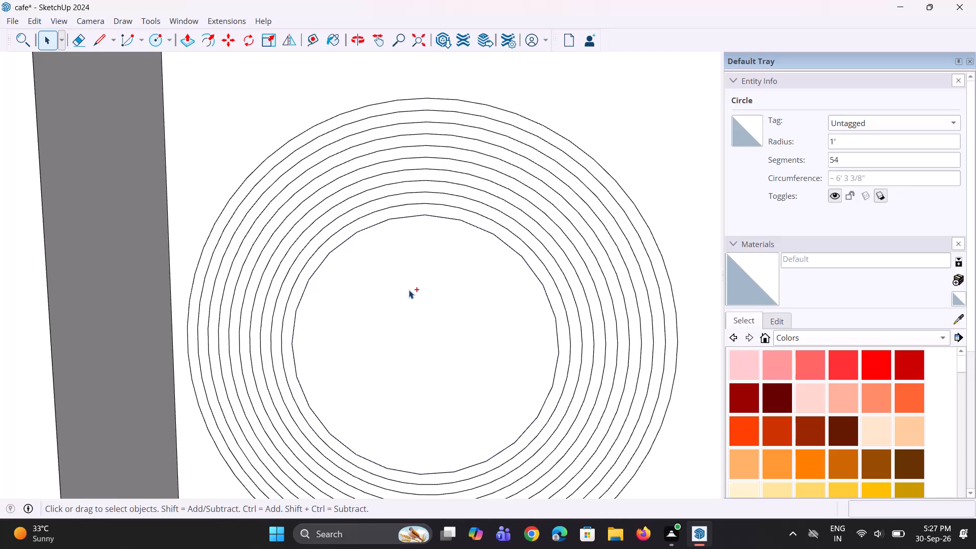
Undo the previous ring offsets and the segment change until only the original coarse base circle is left on the wall.
key("ctrl+z")
key("ctrl+z")
key("ctrl+z")
key("ctrl+z")
key("ctrl+z")
key("ctrl+z")
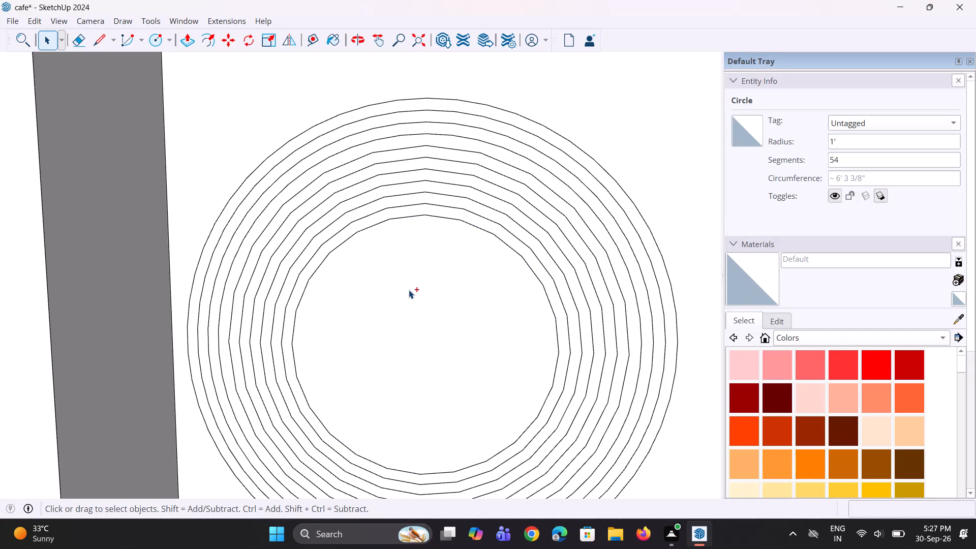
key("ctrl+z")
key("ctrl+z")
key("ctrl+z")
key("ctrl+z")
key("ctrl+z")
key("ctrl+z")
key("ctrl+z")
key("ctrl+z")
key("ctrl+z")
key("ctrl+z")
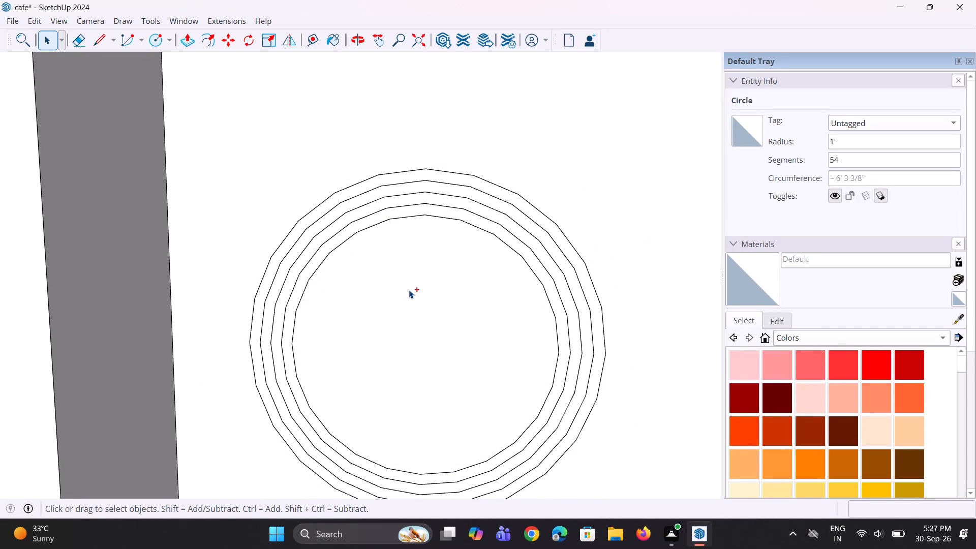
key("ctrl+z")
key("ctrl+z")
key("ctrl+z")
key("ctrl+z")
Set the base circle's segment count to 54.
scroll(345, 254, "down", 6)
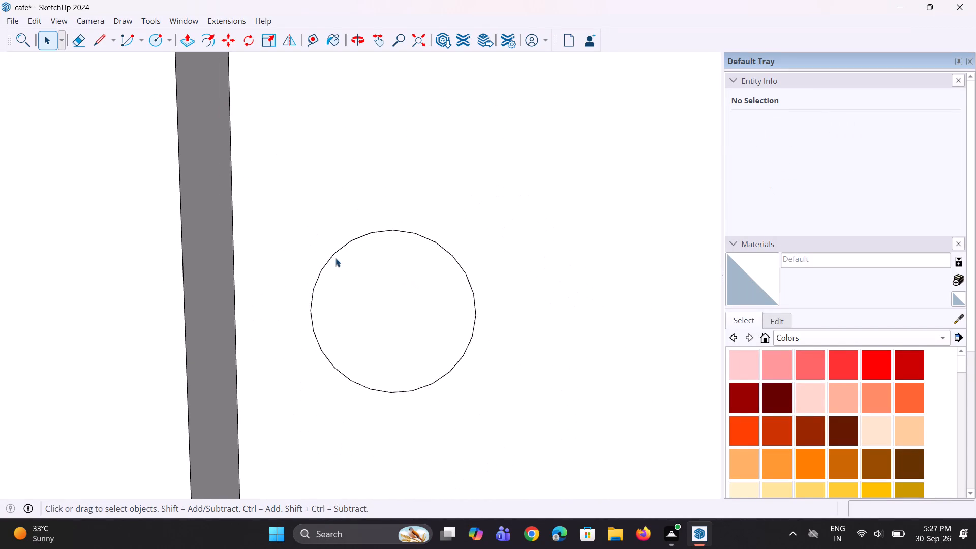
left_click(355, 240)
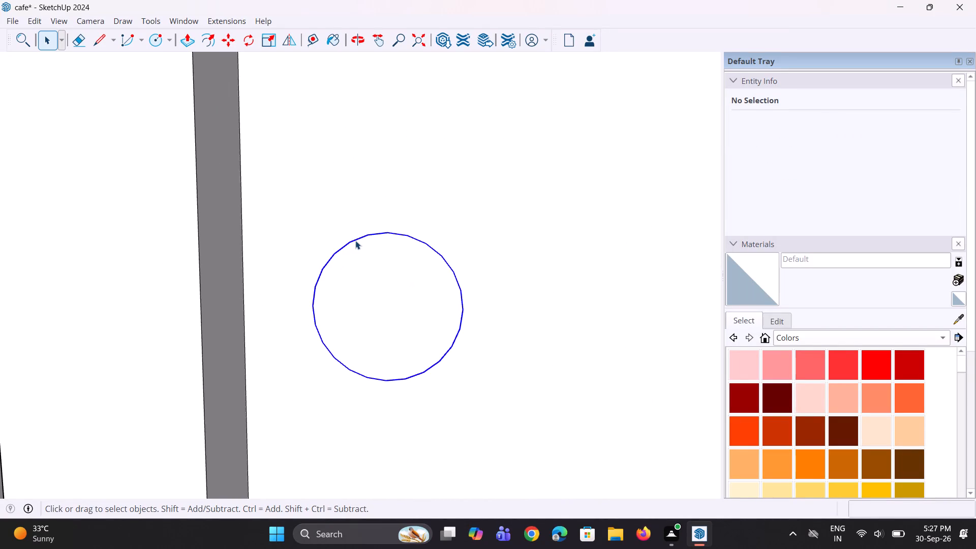
left_click(835, 160)
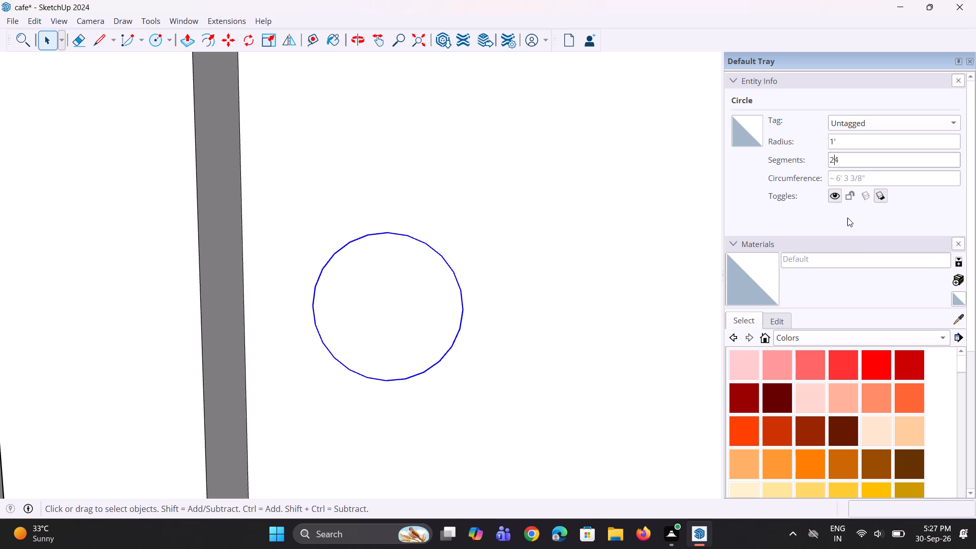
key("BackSpace")
key("5")
key("Return")
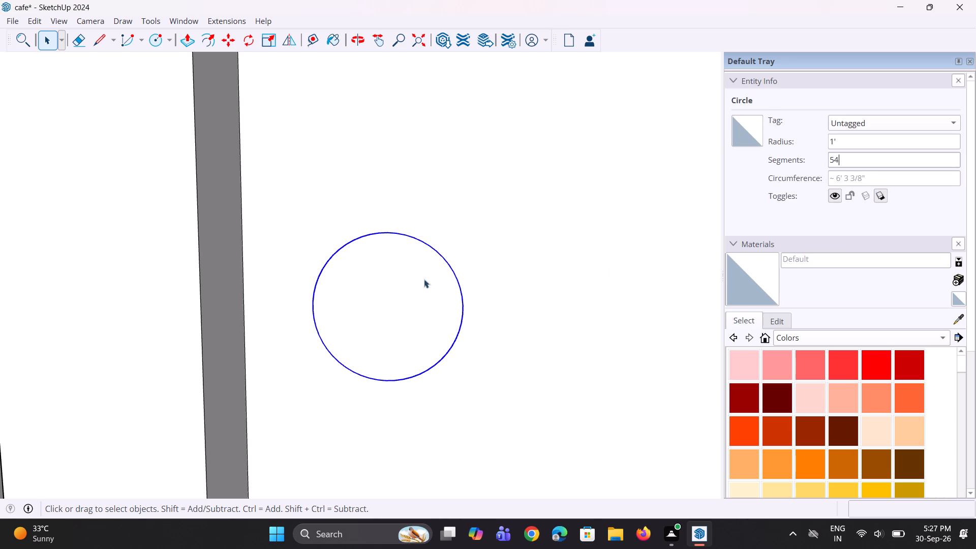
Offset the base circle's face outward by 2", 4" and 6" to form three concentric rings.
left_click(413, 289)
key("f")
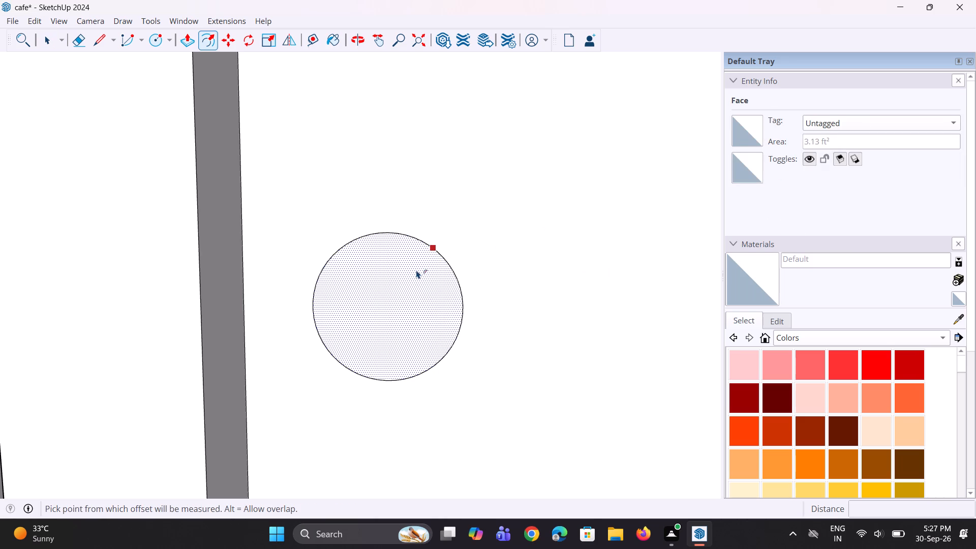
left_click(416, 270)
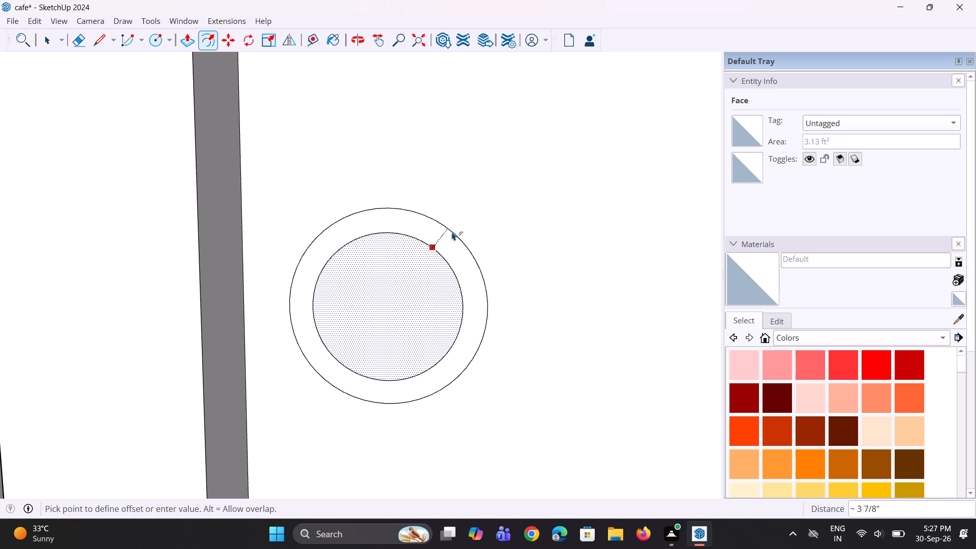
type("2\"")
key("Return")
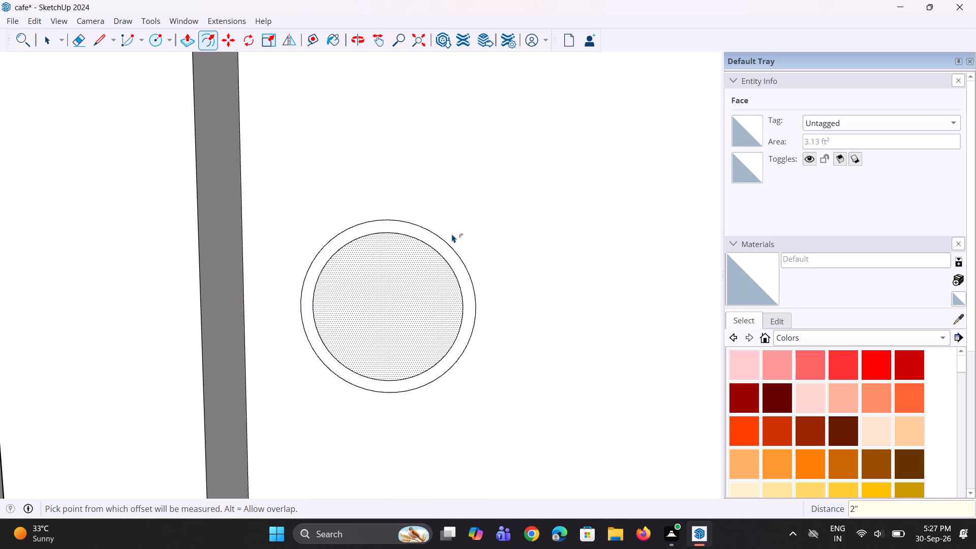
left_click(436, 249)
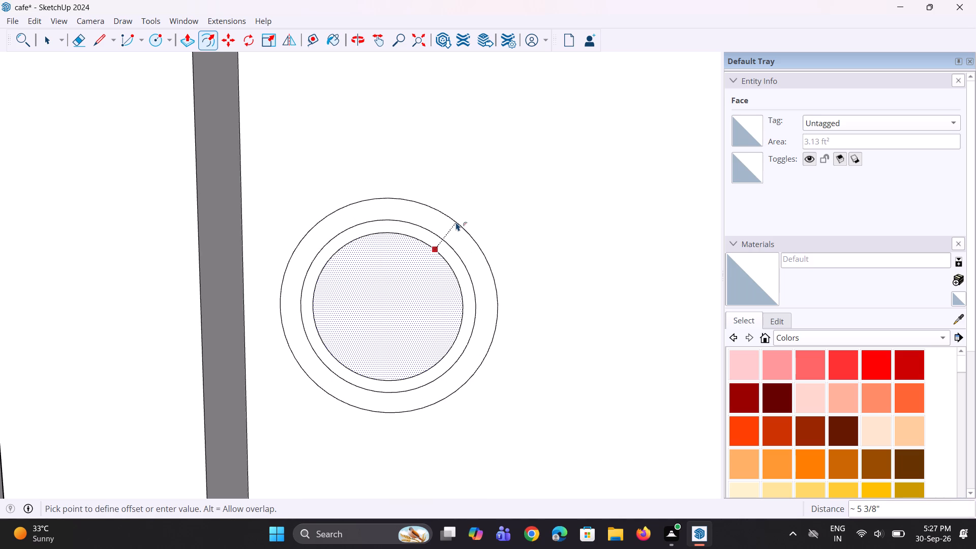
type("4\"")
key("Return")
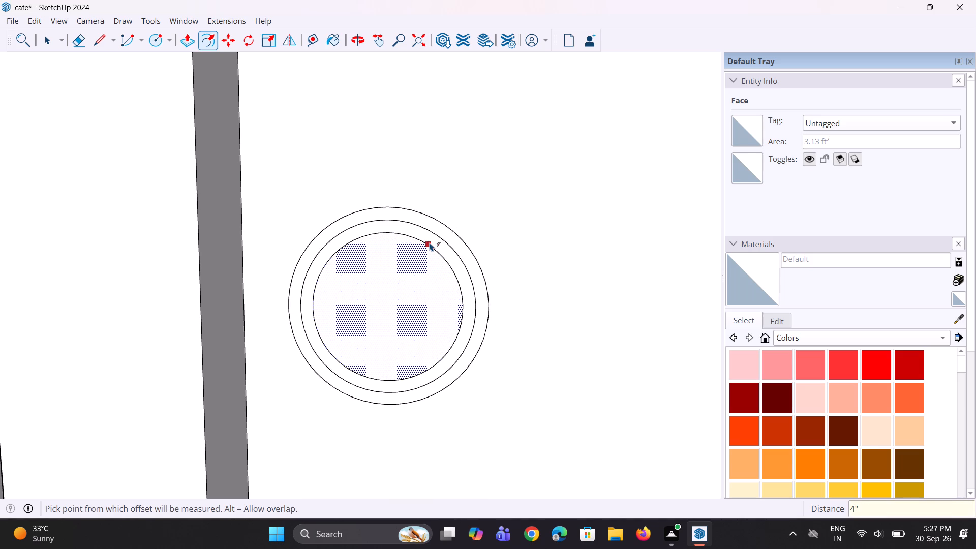
left_click(431, 241)
type("6\"")
key("Return")
Offset the same base circle outward by 8", 10" and 12" to add three more concentric rings.
left_click(432, 245)
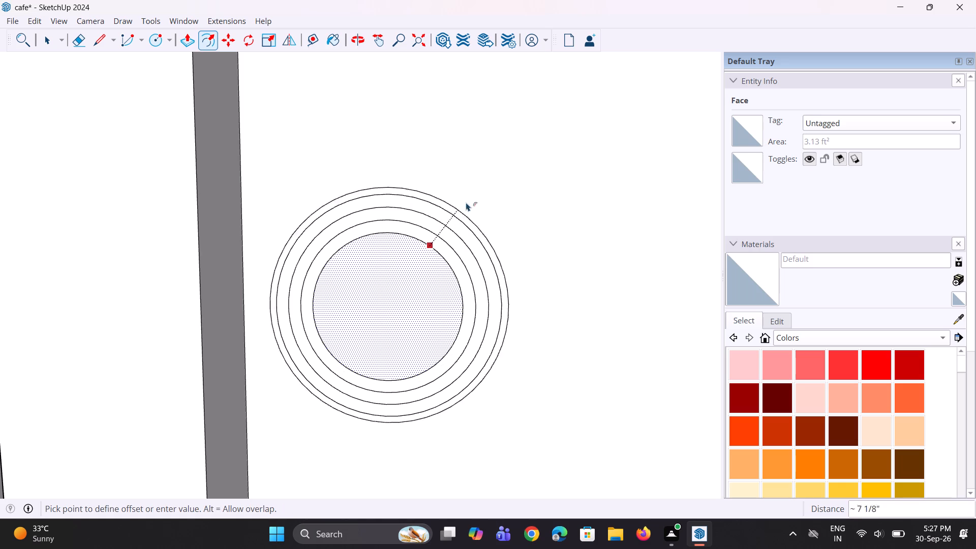
type("8\"")
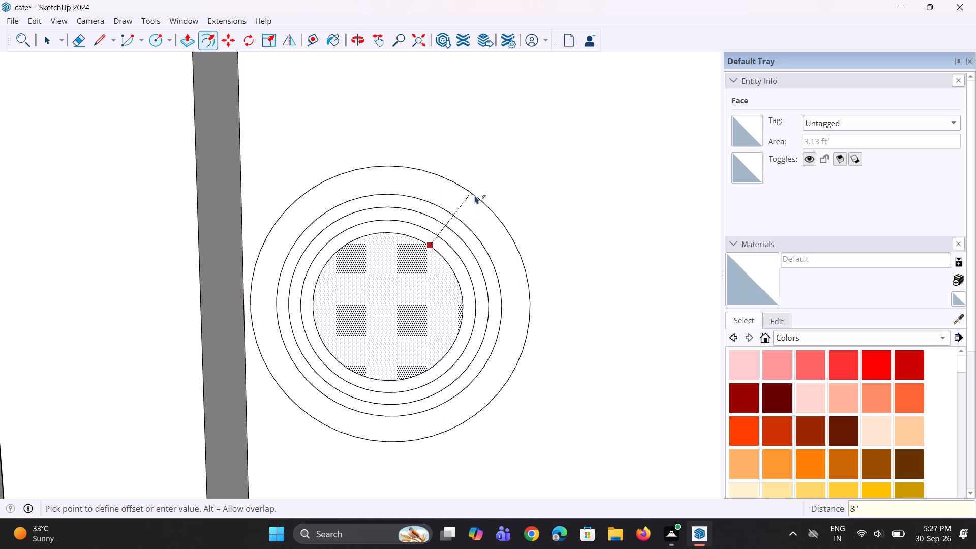
key("Return")
left_click(454, 229)
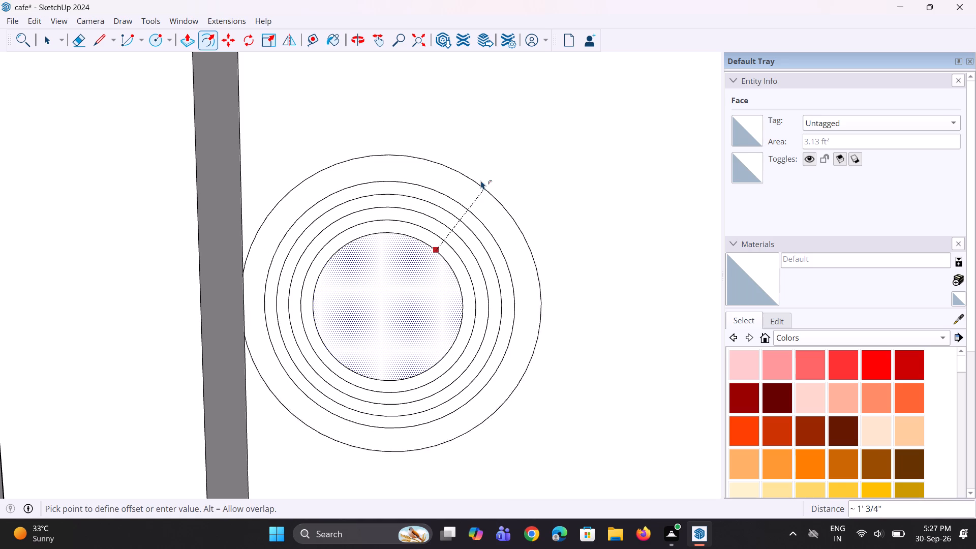
type("10\"")
key("Return")
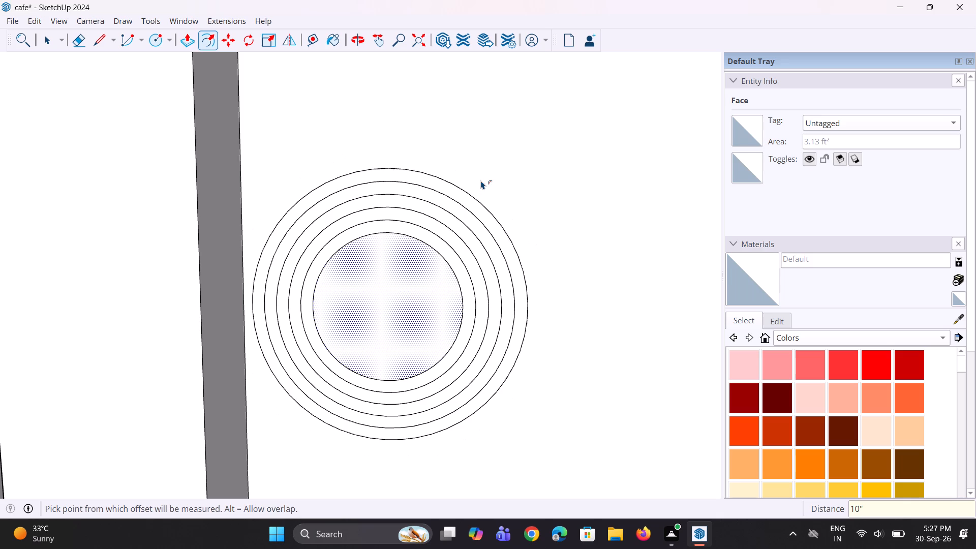
left_click(432, 233)
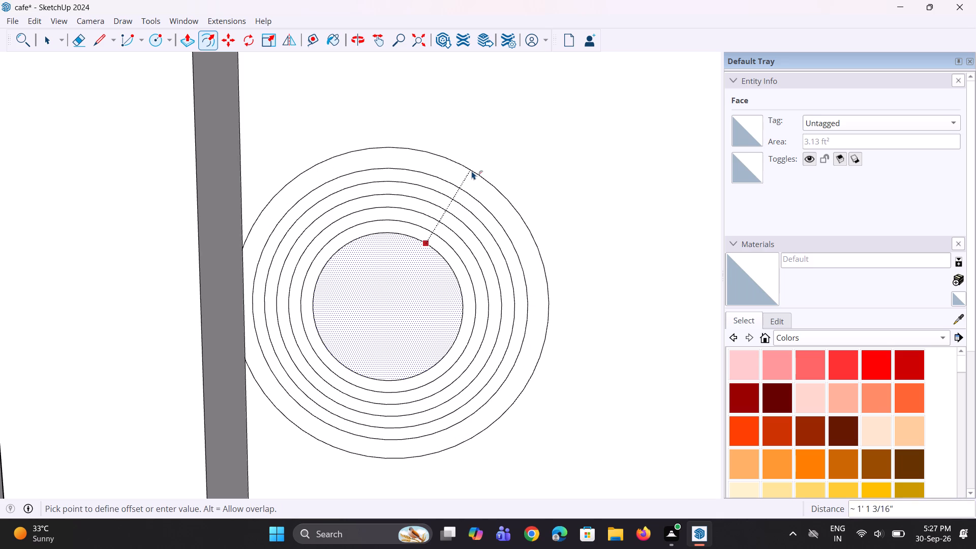
type("12\"")
key("Return")
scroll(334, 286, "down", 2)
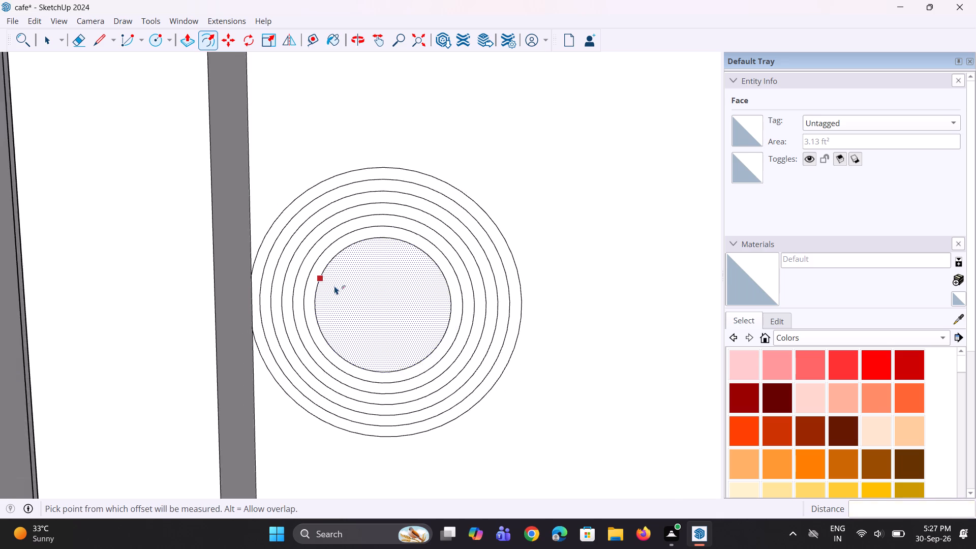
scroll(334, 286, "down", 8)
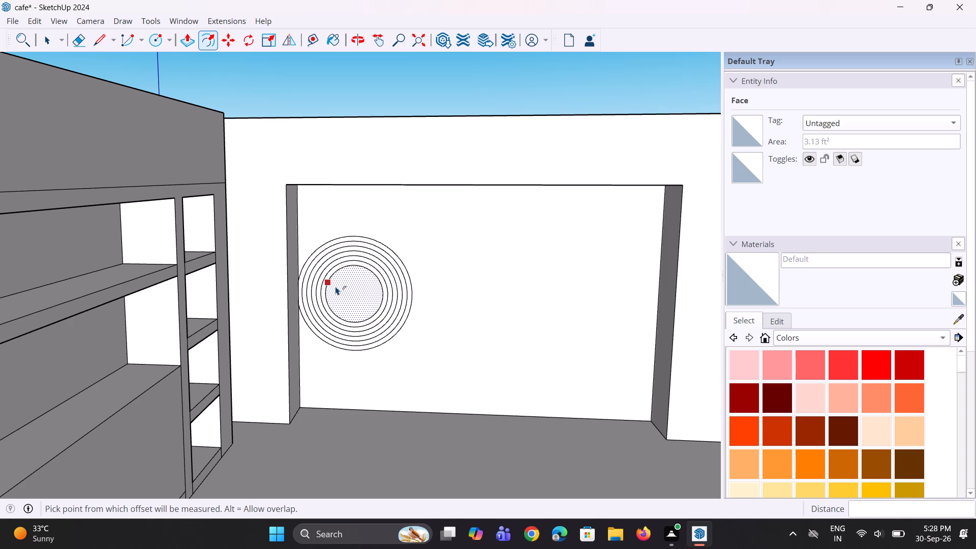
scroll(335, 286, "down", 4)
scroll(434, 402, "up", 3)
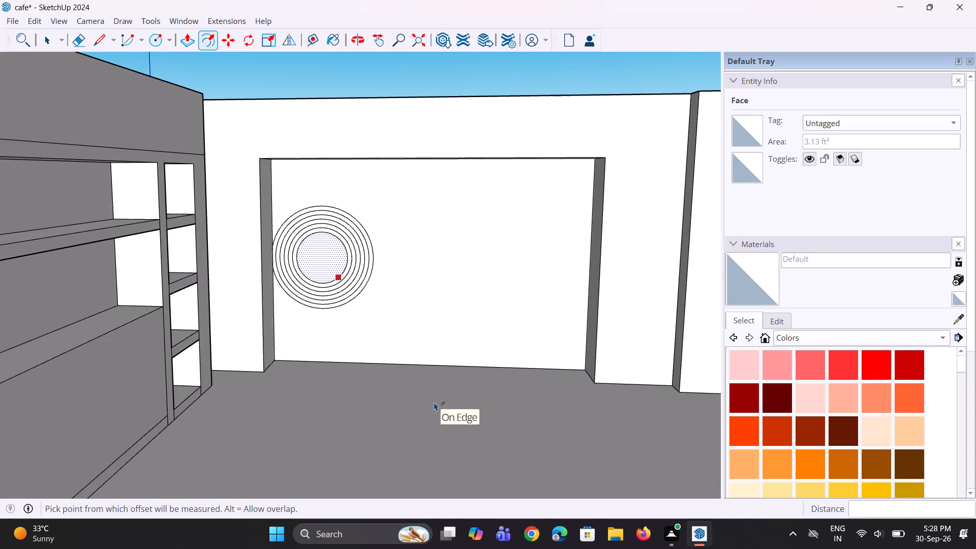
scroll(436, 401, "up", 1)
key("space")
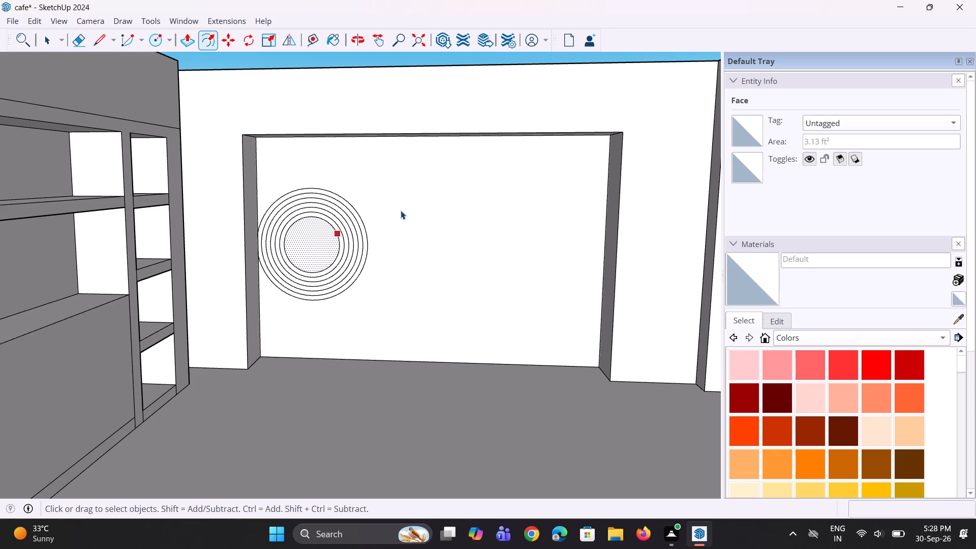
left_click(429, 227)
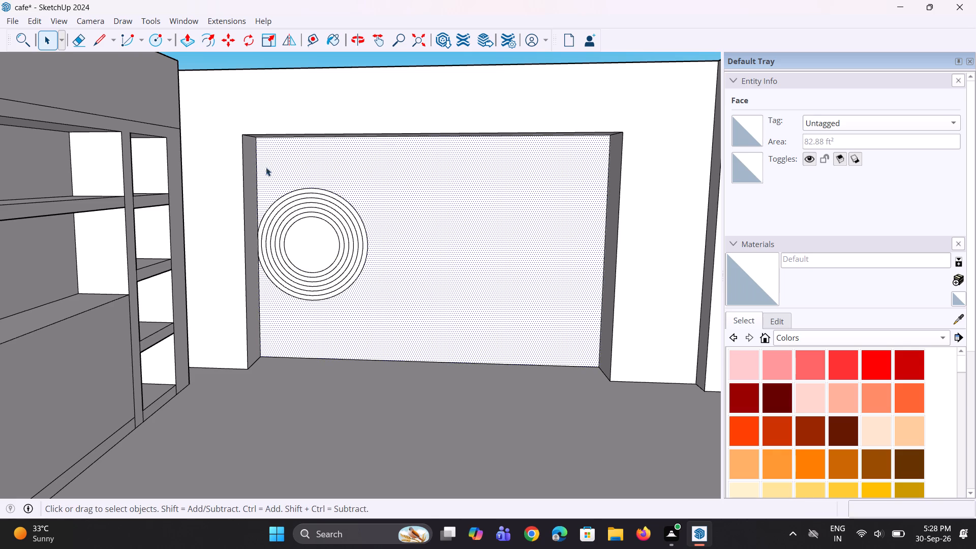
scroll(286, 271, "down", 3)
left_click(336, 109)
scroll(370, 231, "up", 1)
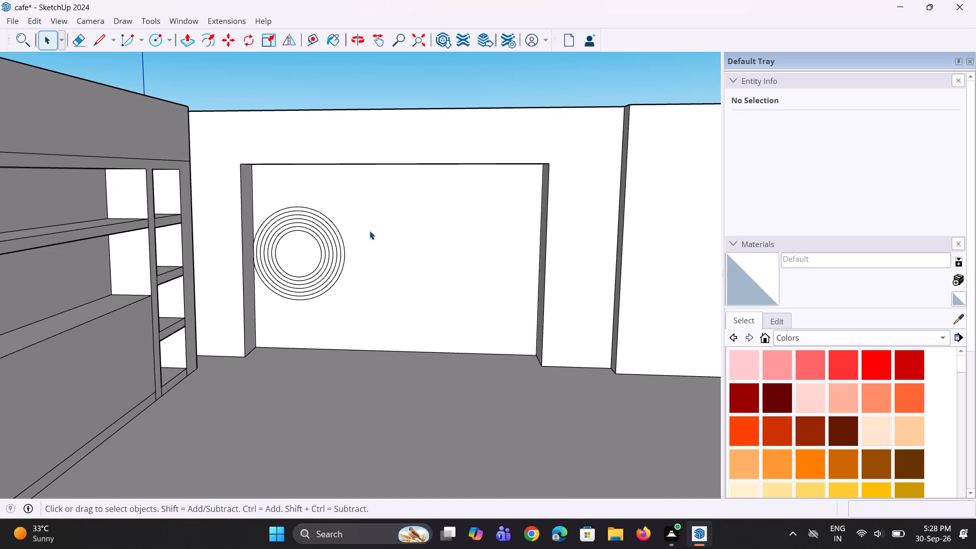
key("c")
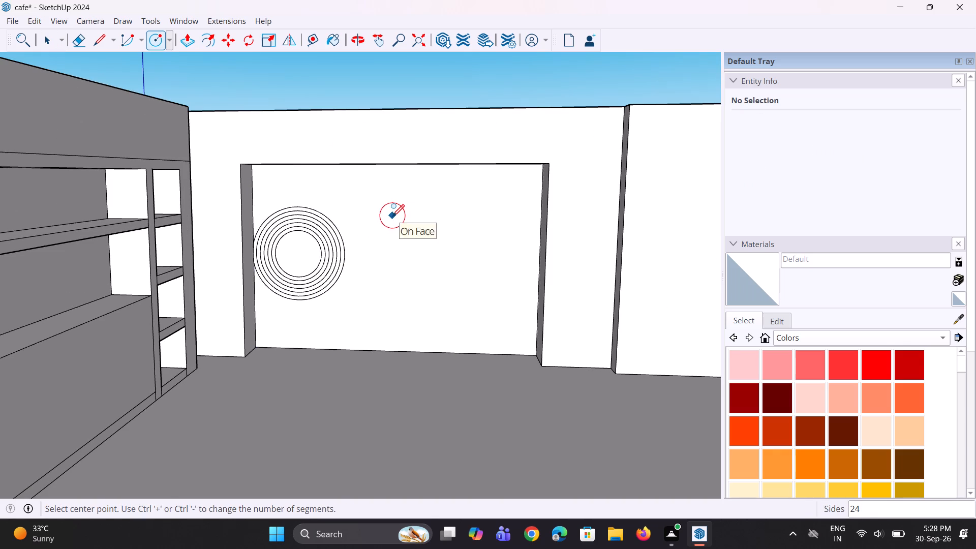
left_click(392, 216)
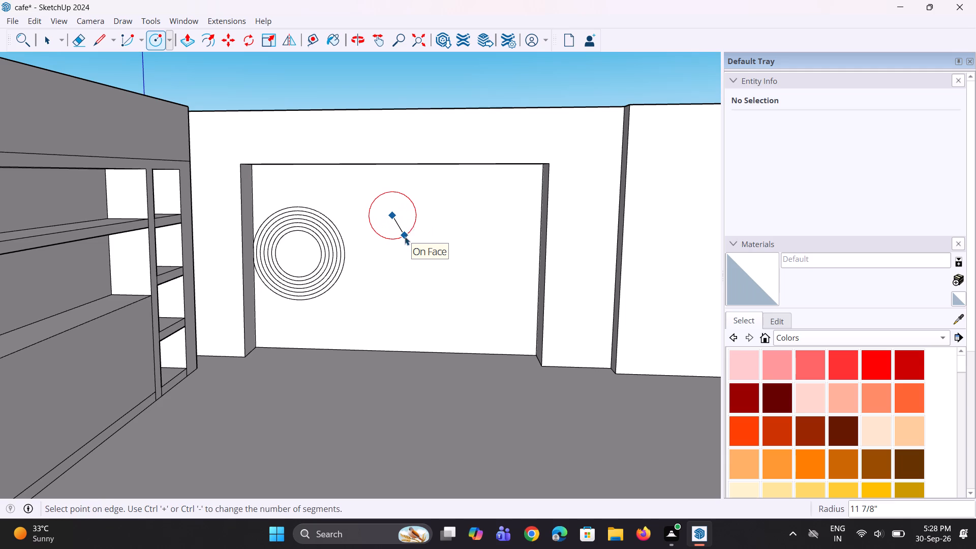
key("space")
Draw a second circle of about 1' 4" radius on the recessed wall face, beside the concentric rings and slightly higher.
key("c")
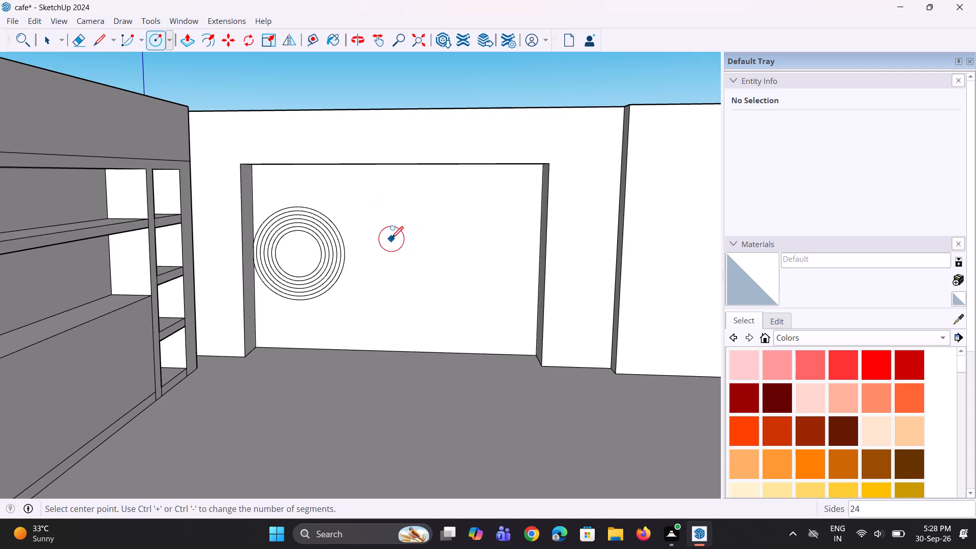
left_click(392, 228)
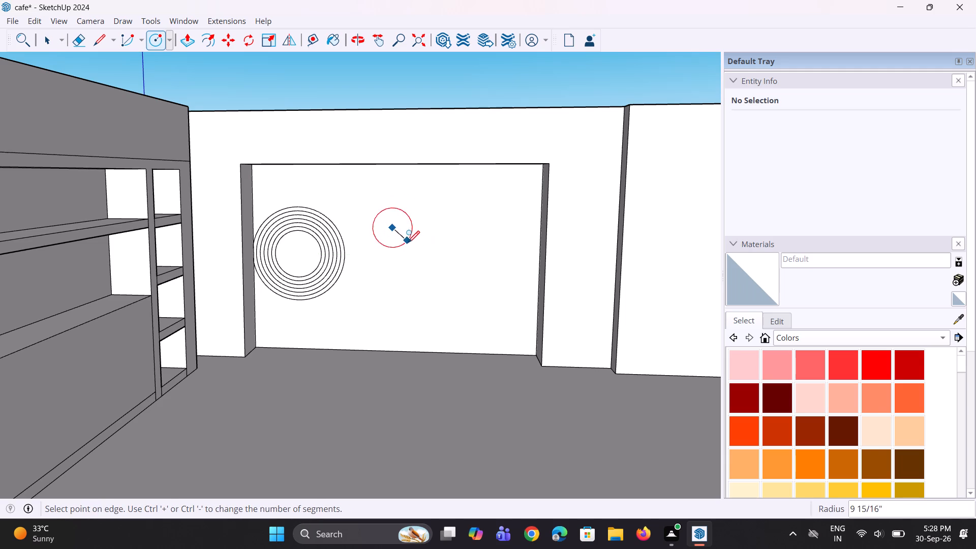
left_click(409, 243)
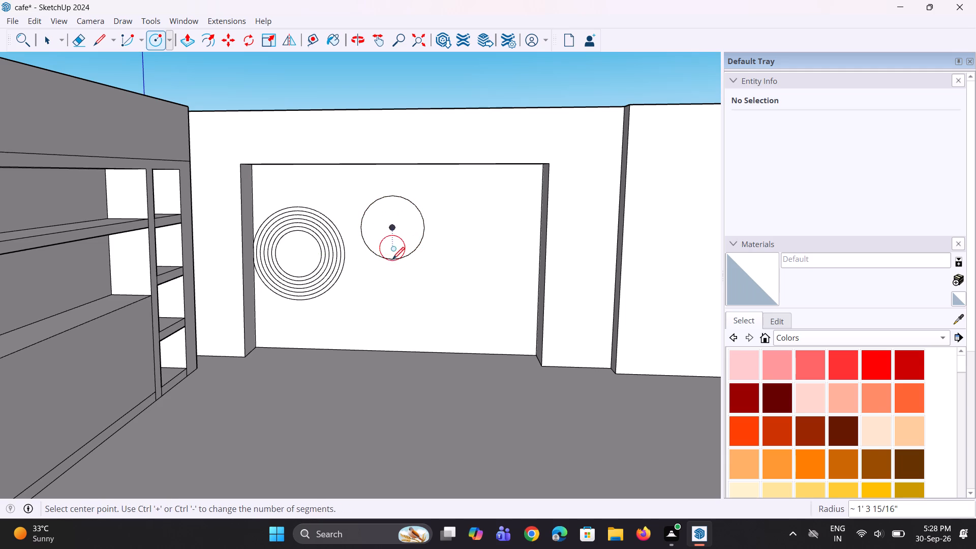
key("space")
key("space")
Set the second circle's segment count to 54.
left_click(390, 257)
scroll(390, 257, "up", 1)
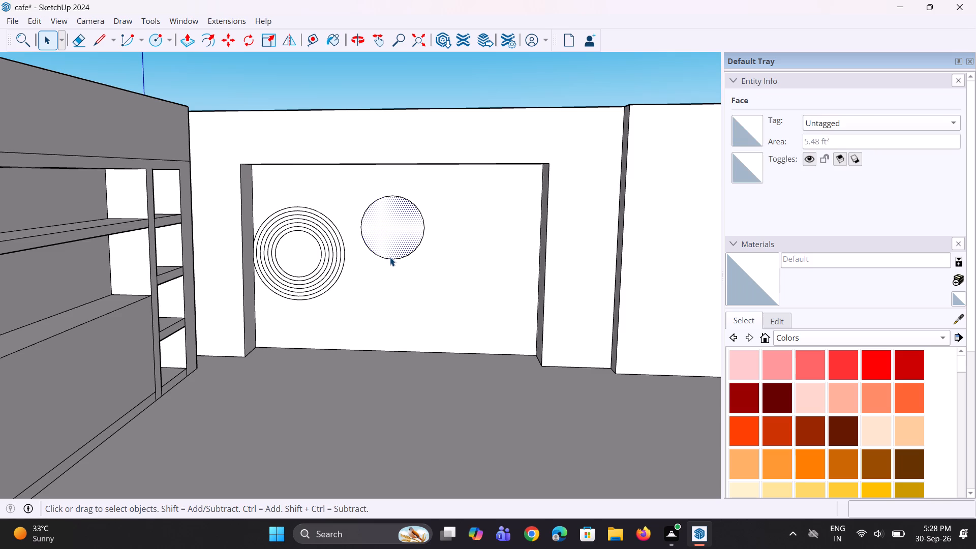
left_click(390, 259)
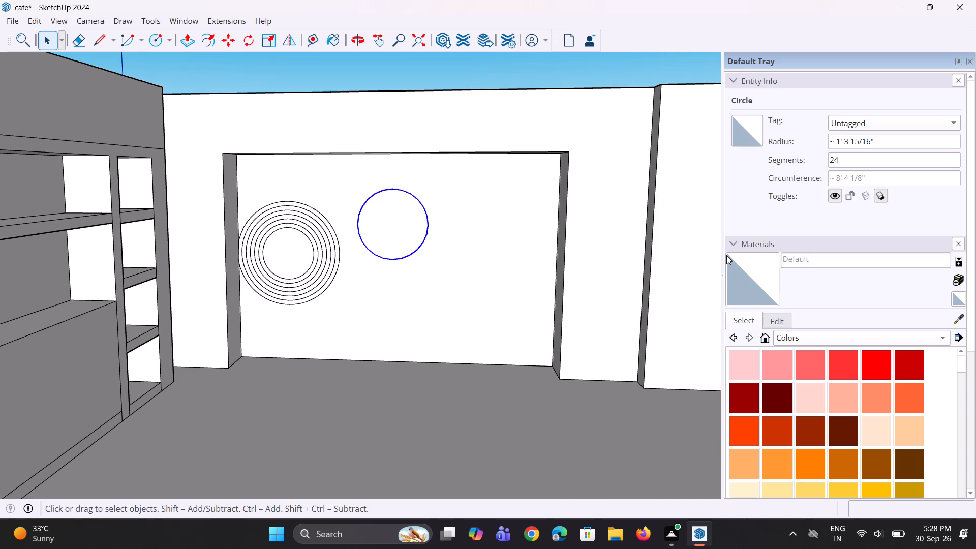
left_click_drag(849, 154, 809, 164)
left_click_drag(841, 158, 816, 167)
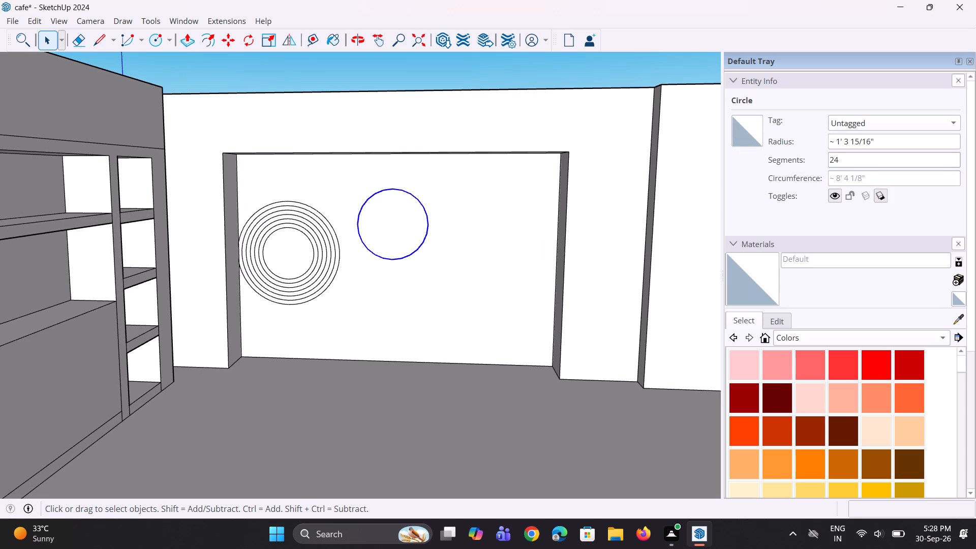
left_click(832, 159)
key("BackSpace")
key("5")
key("Return")
Offset the second circle's face outward by 2" to form its first ring.
left_click(379, 220)
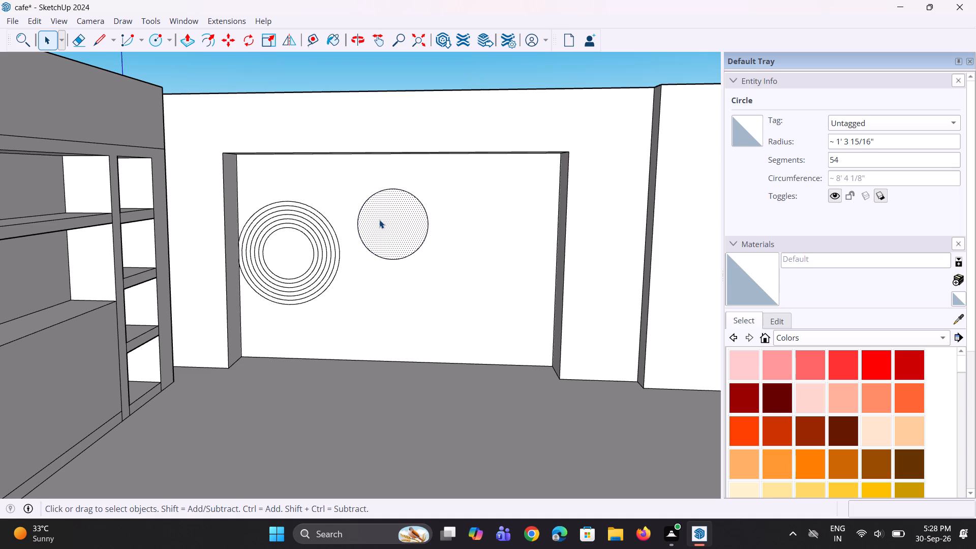
key("f")
left_click(350, 228)
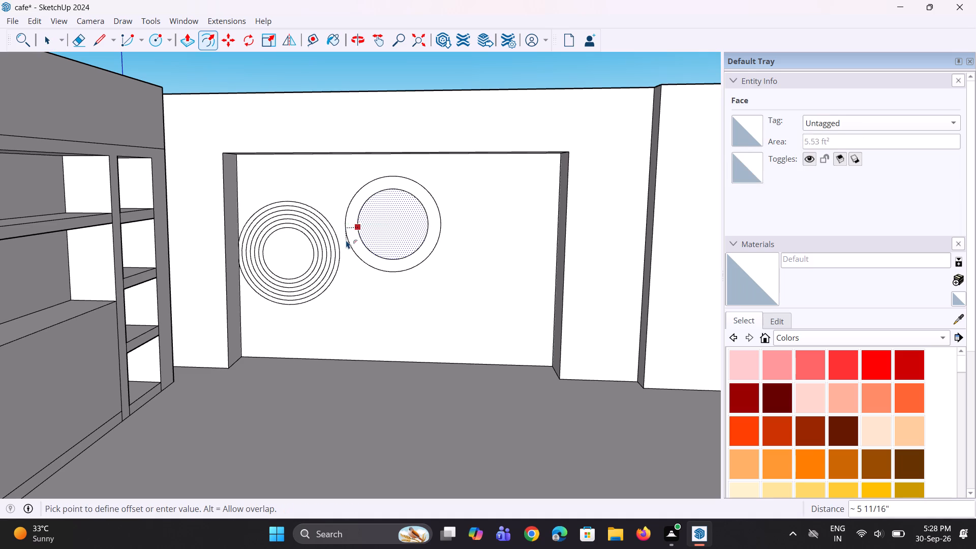
key("2")
key("shift+quotedbl")
key("Return")
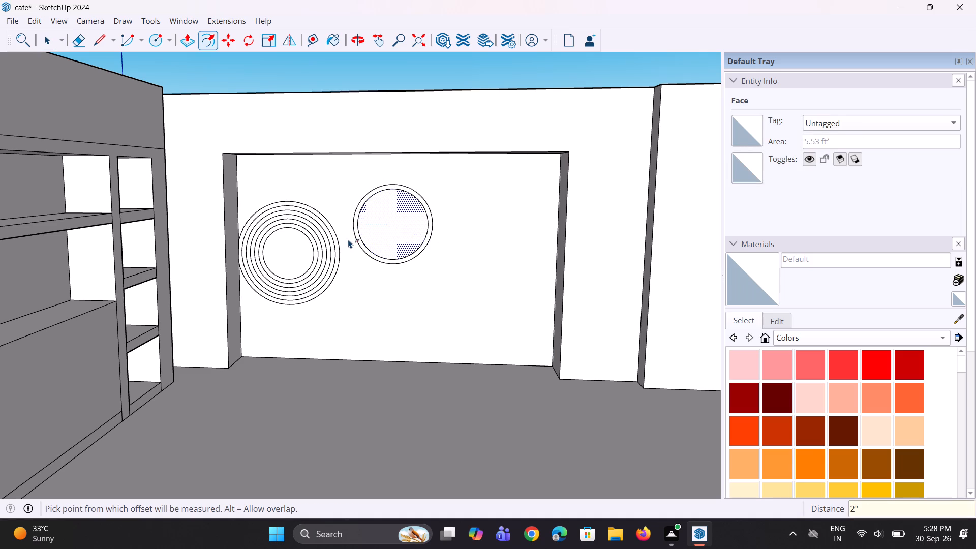
Offset the second circle's face outward by 4", 6" and 8" to add three more concentric rings.
left_click(380, 237)
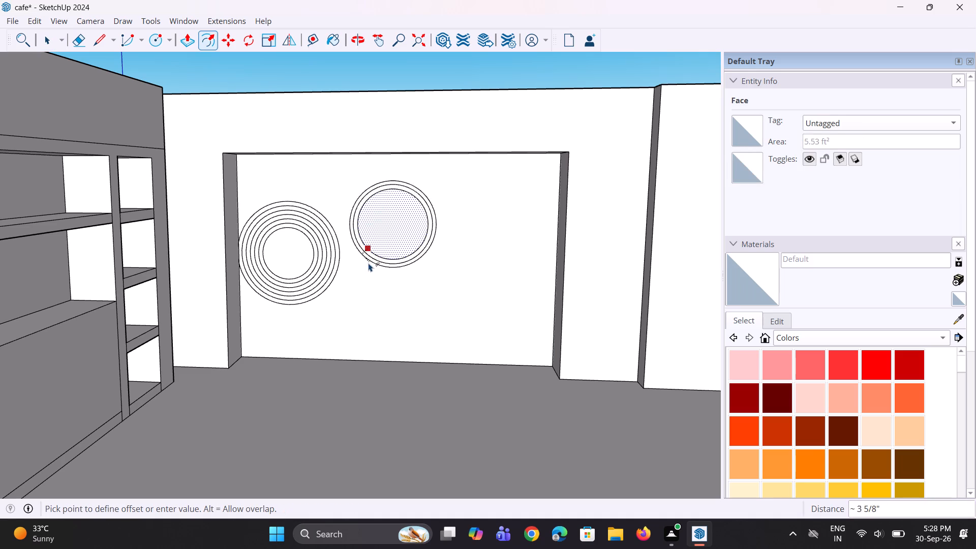
type("4\"")
key("Return")
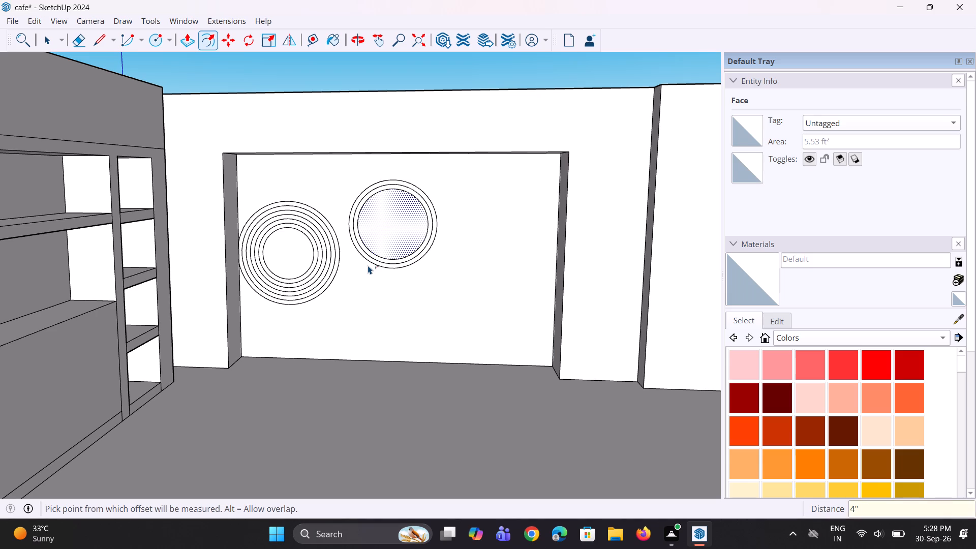
left_click(368, 255)
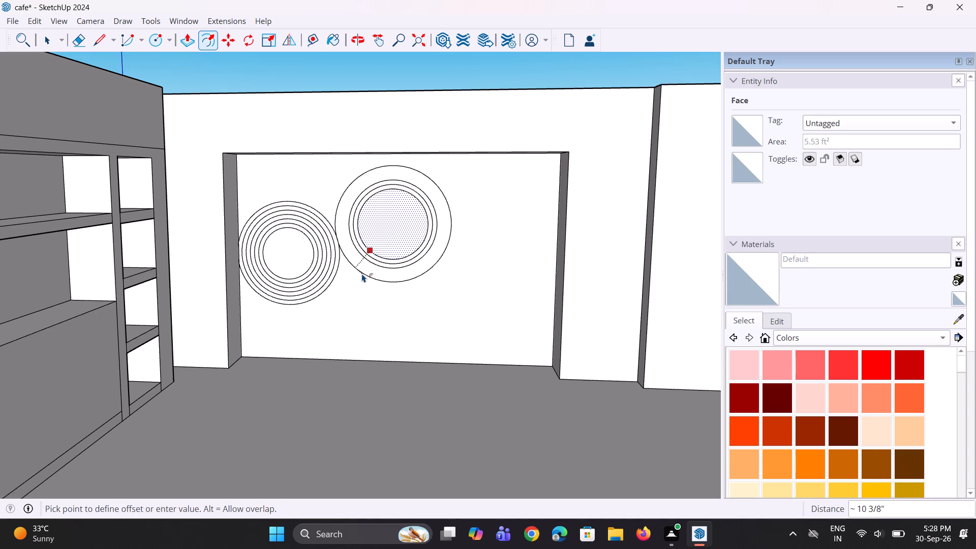
type("6\"")
key("Return")
left_click(369, 252)
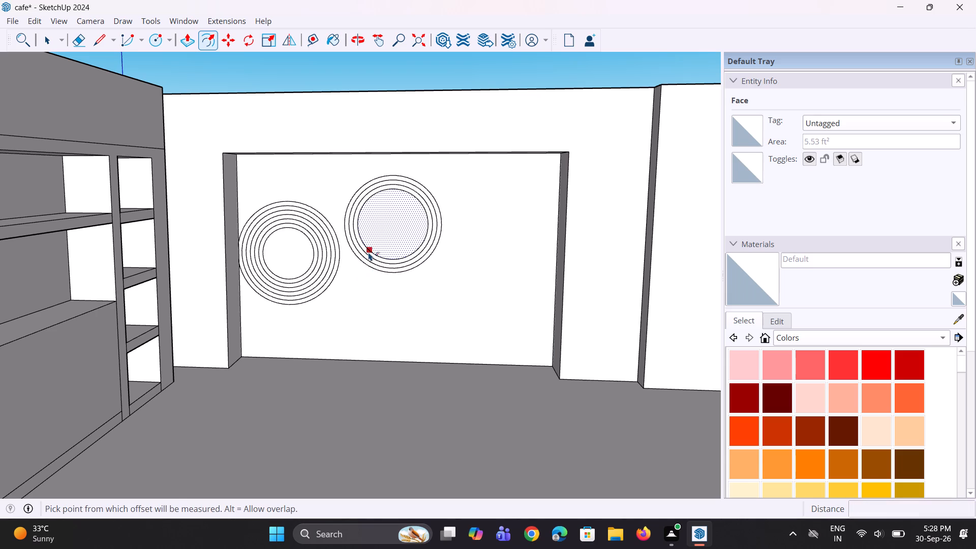
type("8\"")
key("Return")
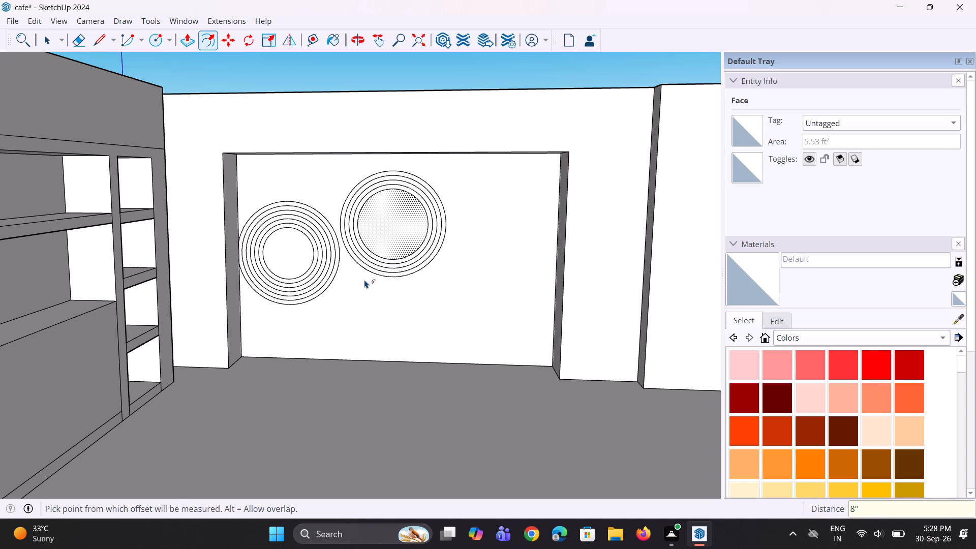
Offset the second circle's face outward by 10" and 12" to add its two outermost rings.
left_click(368, 263)
key("1")
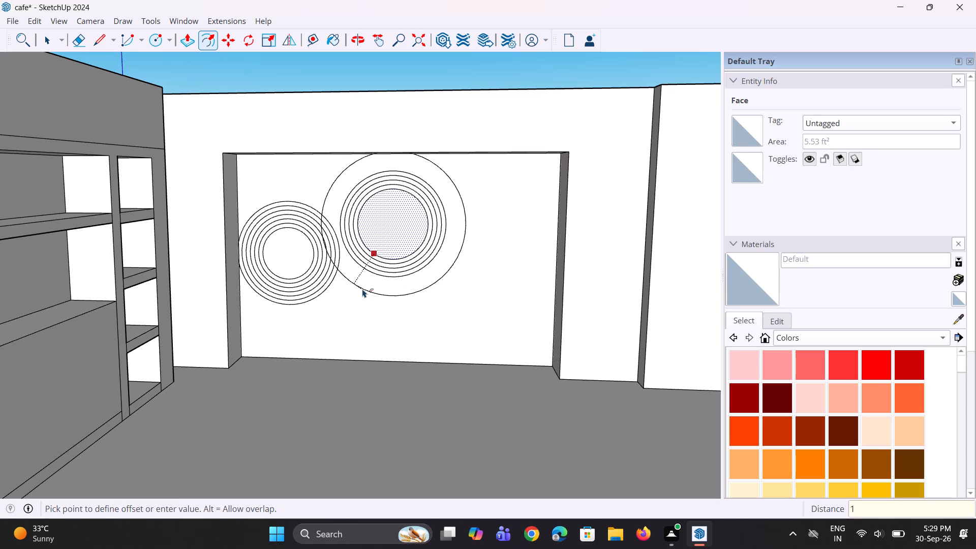
key("0")
key("shift+quotedbl")
key("Return")
left_click(370, 270)
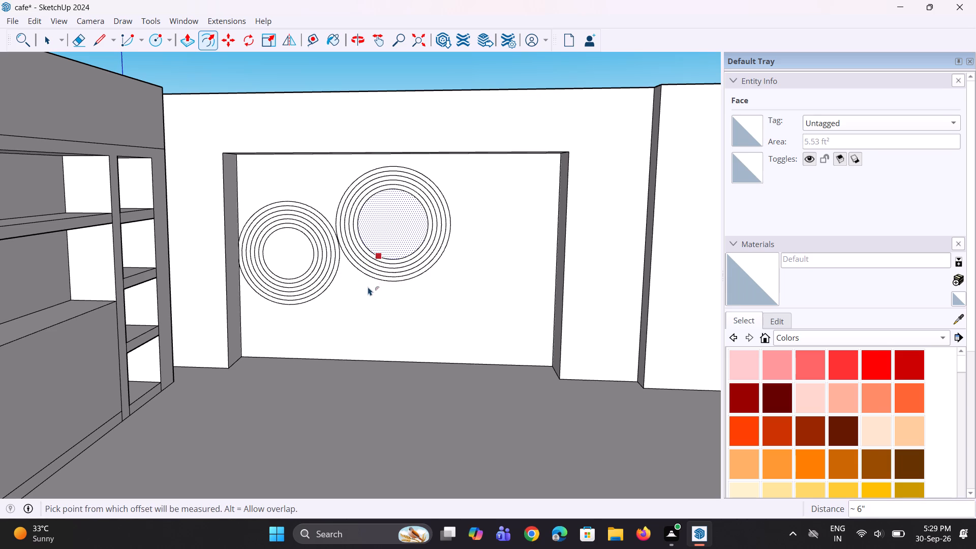
left_click(365, 296)
key("1")
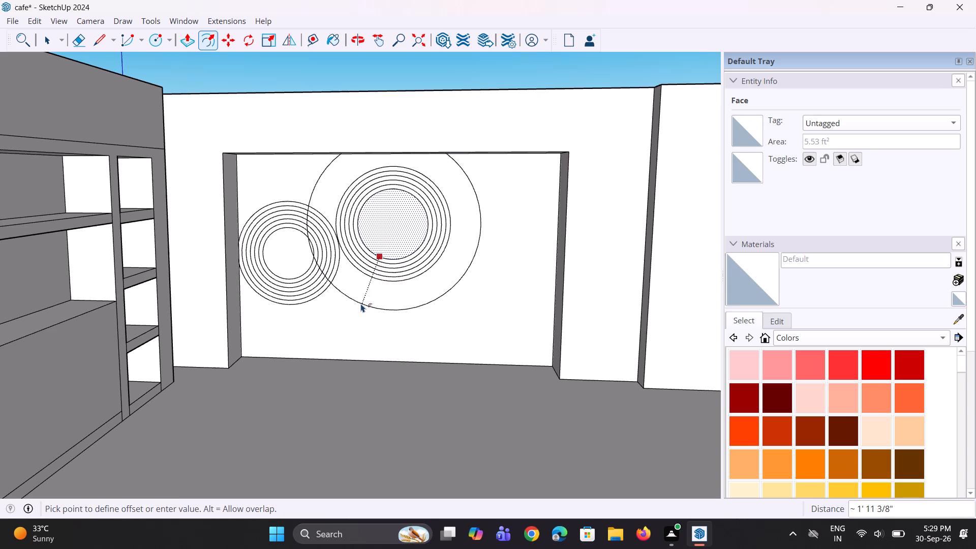
key("2")
key("shift+quotedbl")
key("Return")
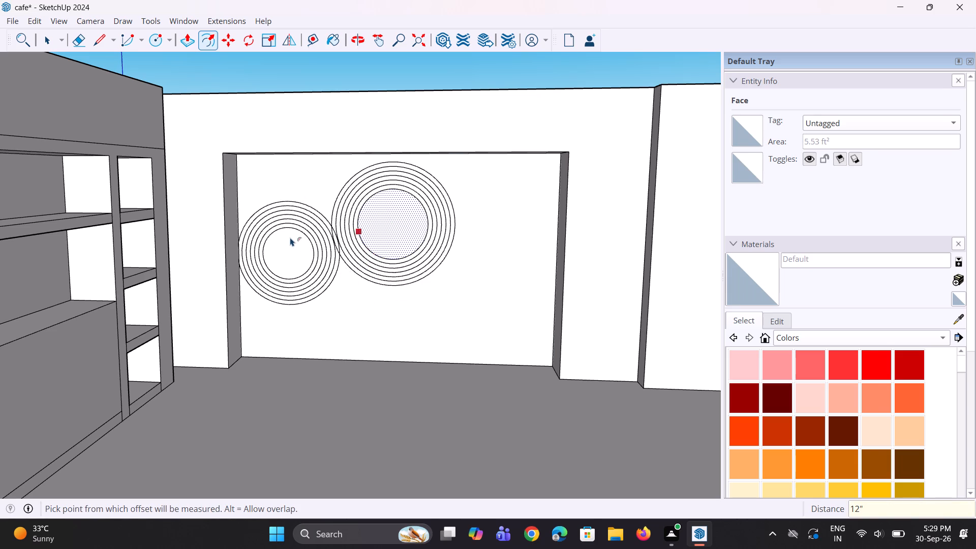
Erase the part of the second group's outermost ring that overlaps the first group of rings.
scroll(338, 224, "up", 17)
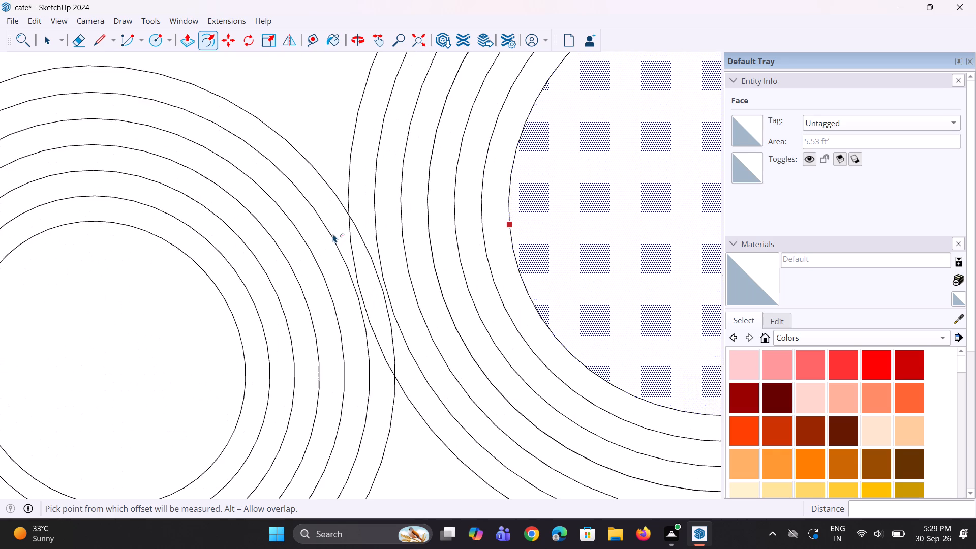
scroll(333, 234, "down", 4)
scroll(369, 267, "down", 4)
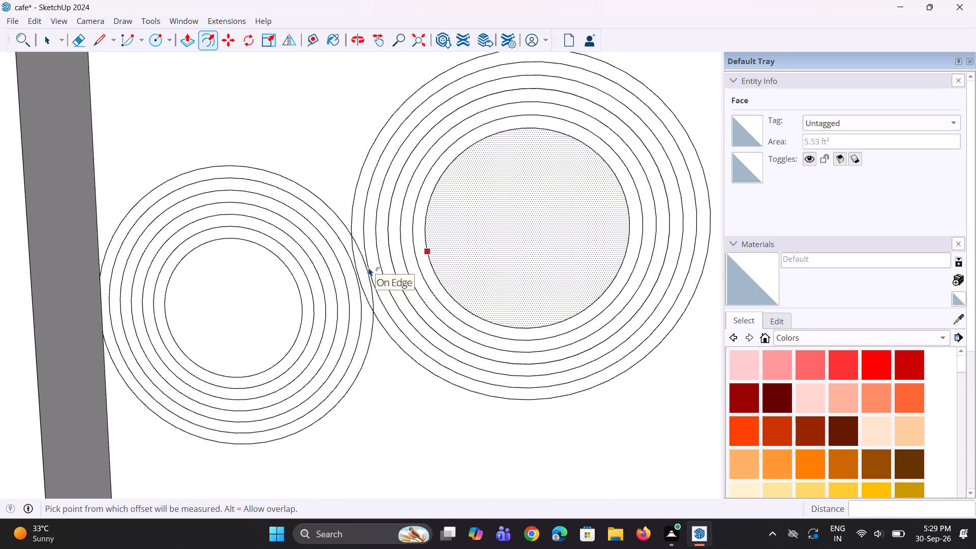
scroll(369, 267, "down", 4)
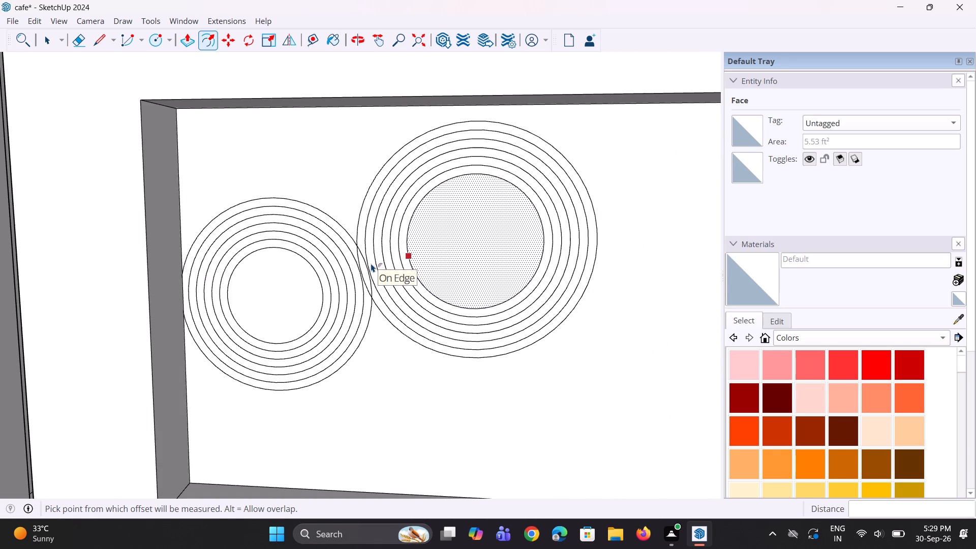
key("space")
type("e")
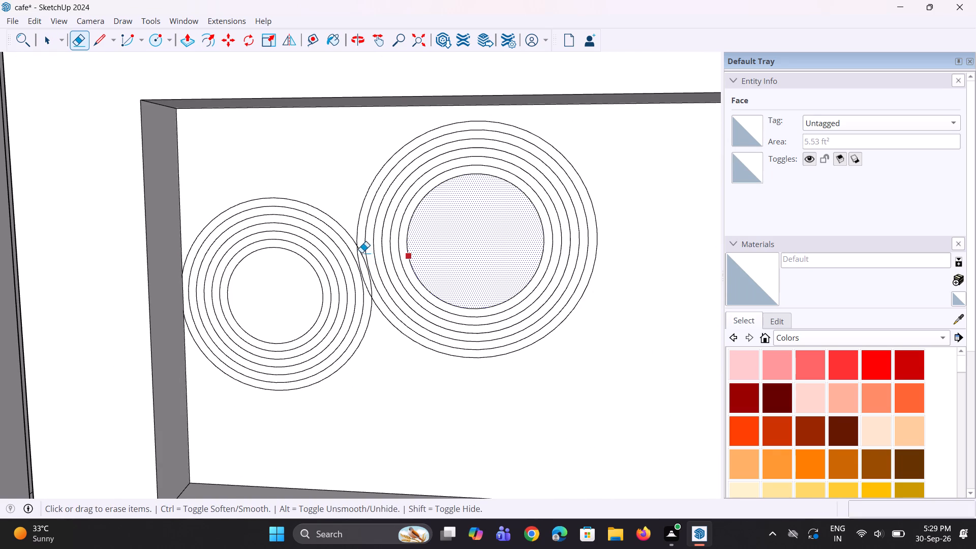
scroll(356, 264, "up", 14)
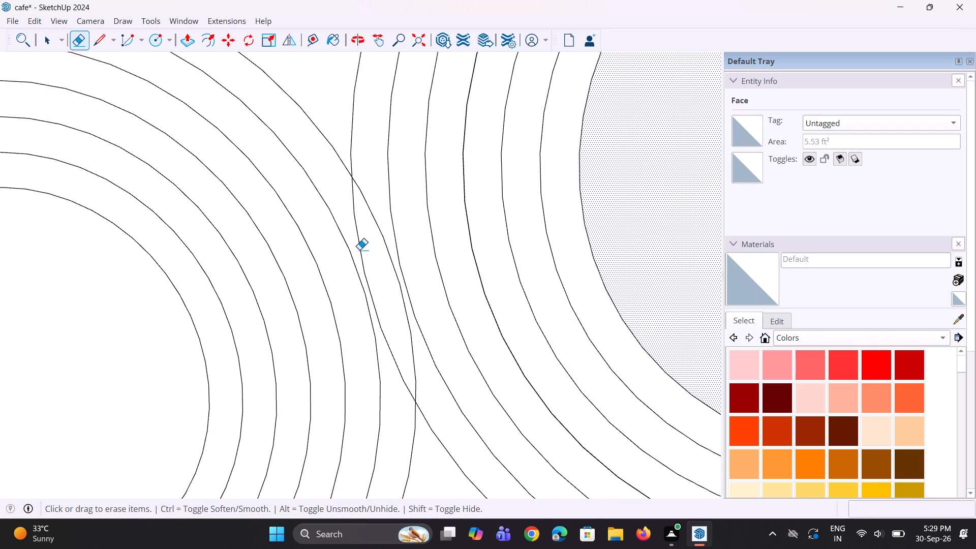
left_click(361, 249)
scroll(359, 248, "down", 4)
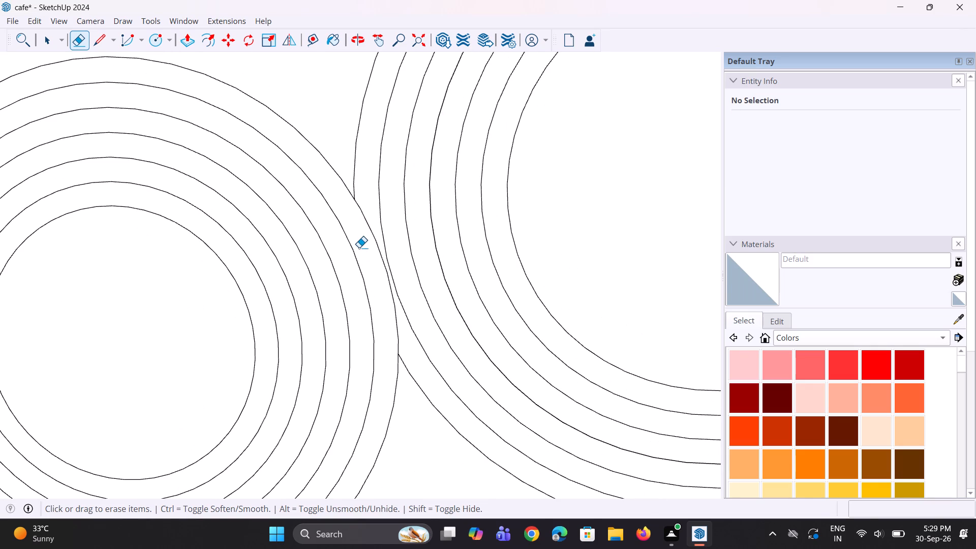
scroll(359, 248, "down", 17)
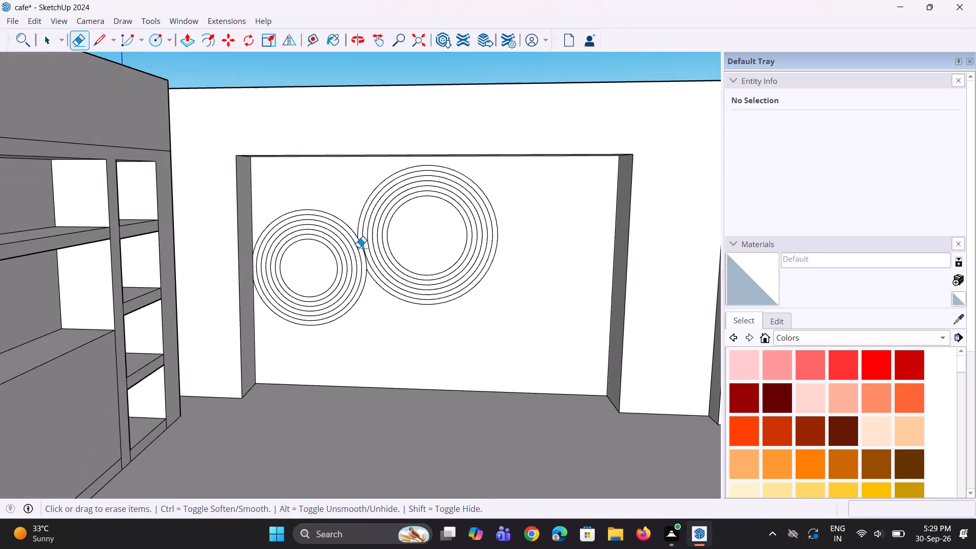
scroll(425, 232, "down", 3)
scroll(425, 232, "up", 2)
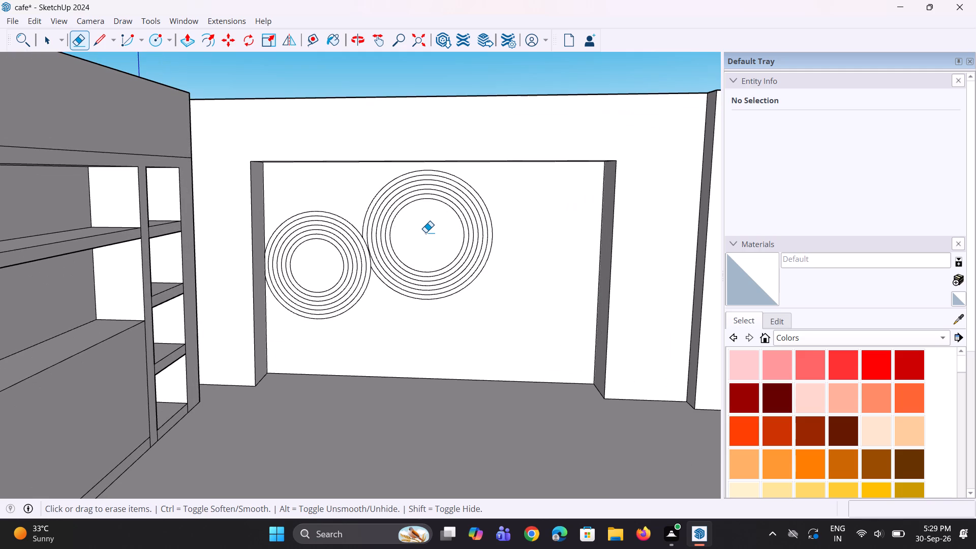
key("space")
key("space")
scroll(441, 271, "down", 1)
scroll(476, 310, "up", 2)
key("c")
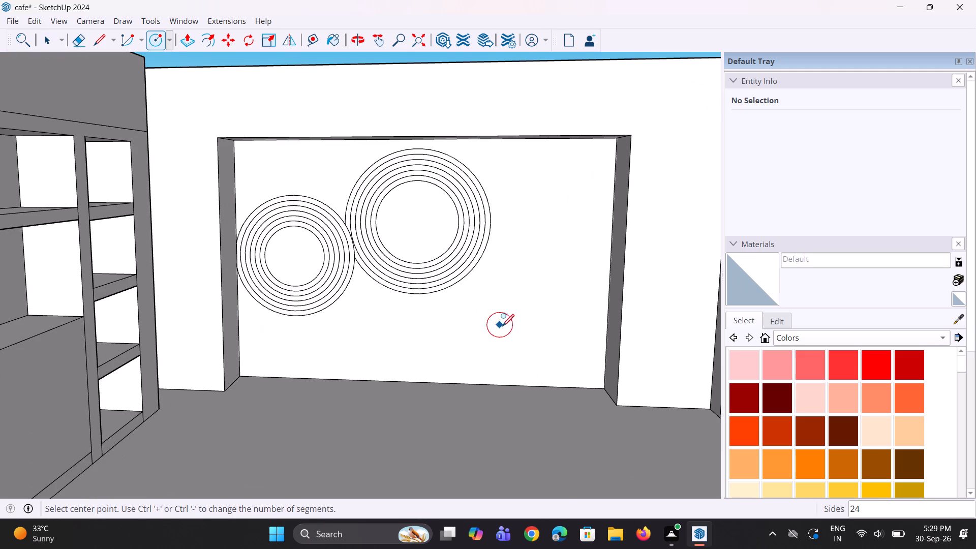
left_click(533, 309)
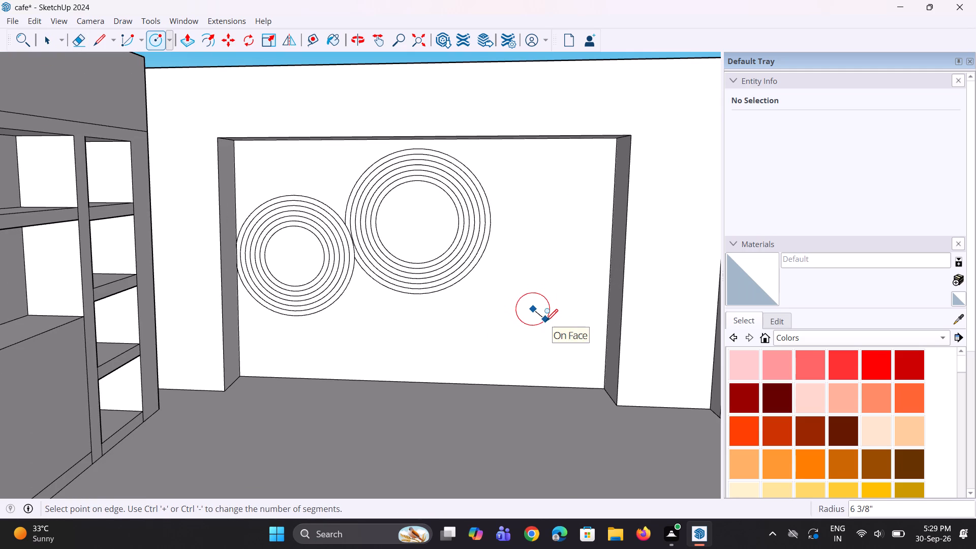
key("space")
Draw a third circle of about 1' radius low on the recessed wall face, on the far side of the second group.
key("c")
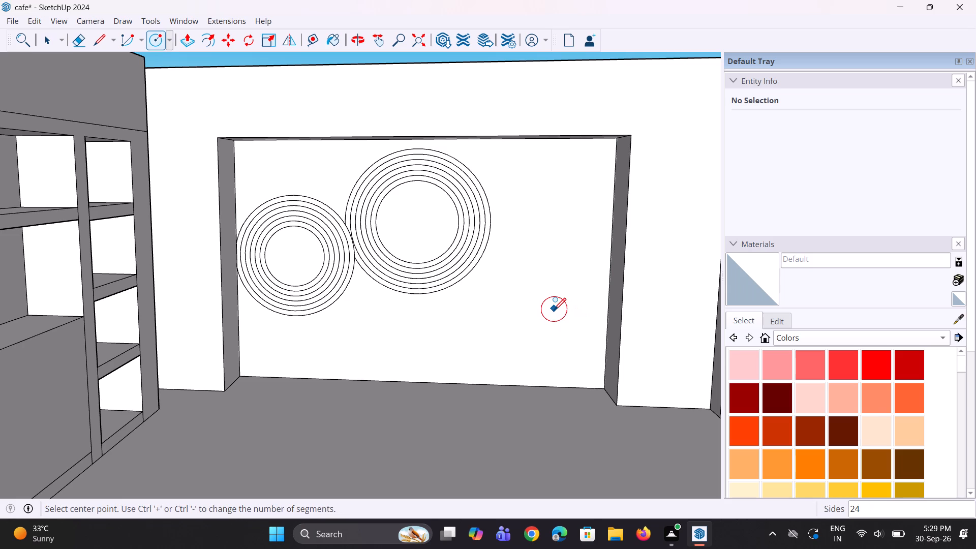
left_click(553, 308)
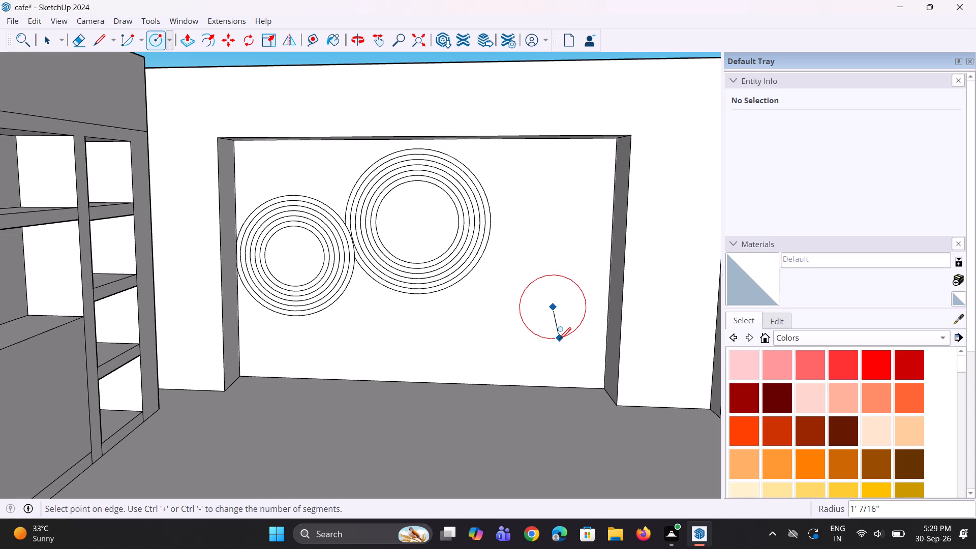
left_click(559, 339)
key("space")
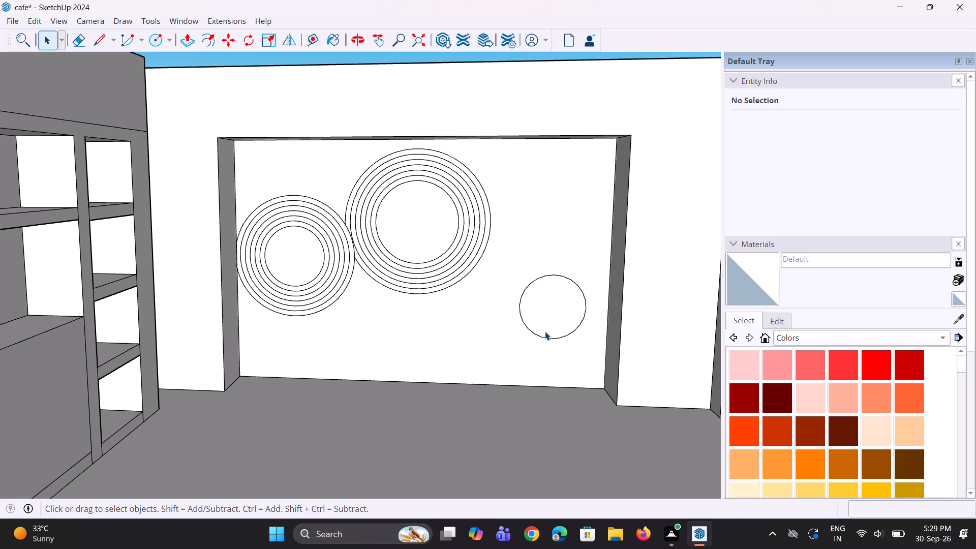
Set the third circle's segment count to 54.
left_click(539, 338)
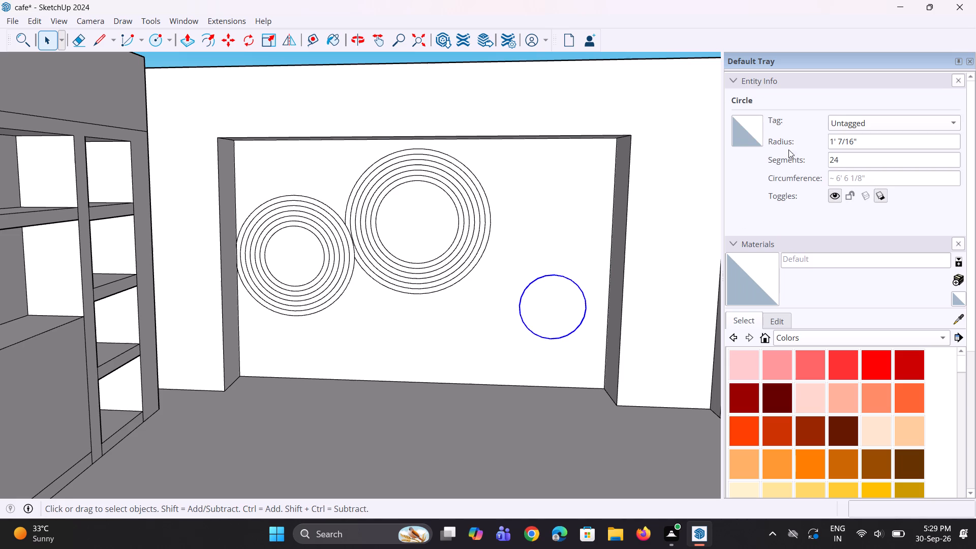
left_click(835, 161)
key("BackSpace")
key("5")
key("Return")
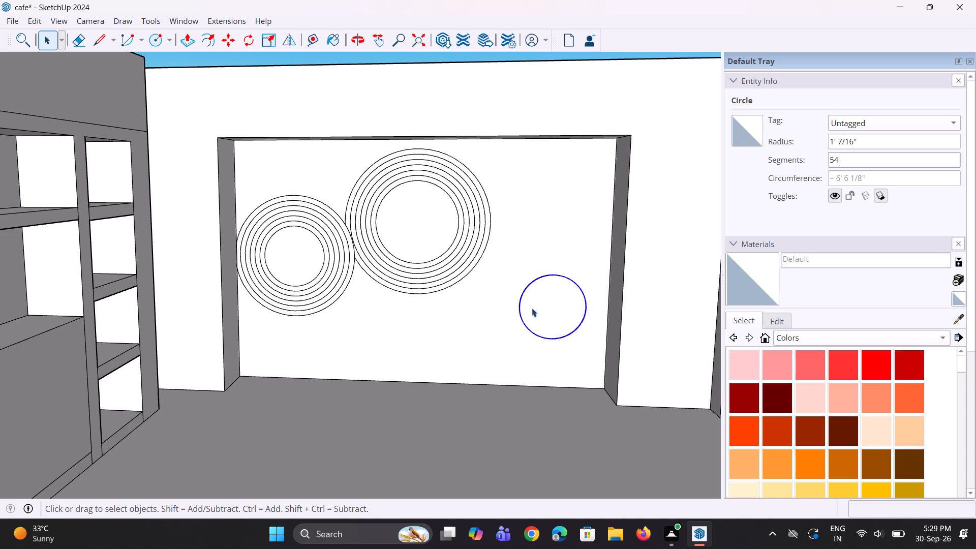
Offset the third circle's face outward by 2", 4" and 6" to form its first three rings.
left_click(533, 310)
key("f")
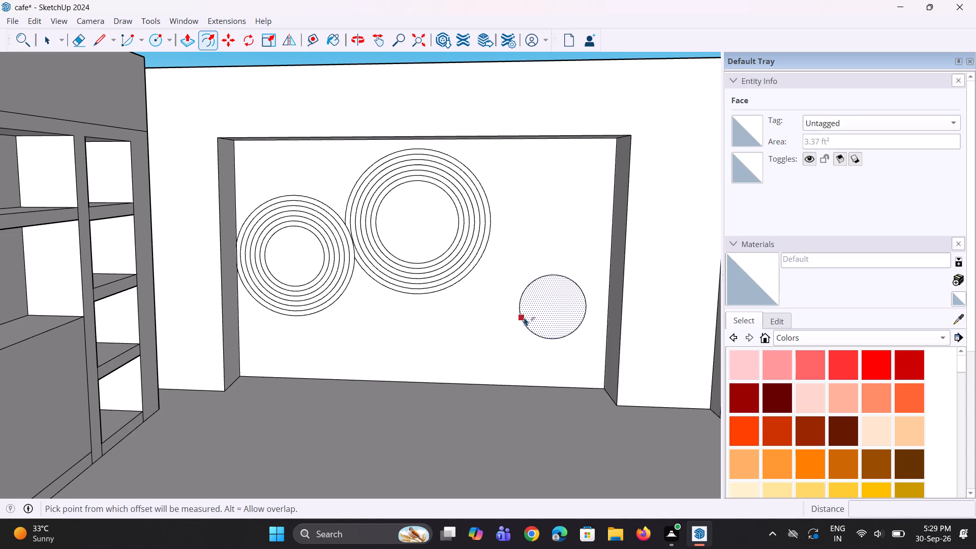
left_click(524, 317)
type("2\"")
key("Return")
left_click(518, 325)
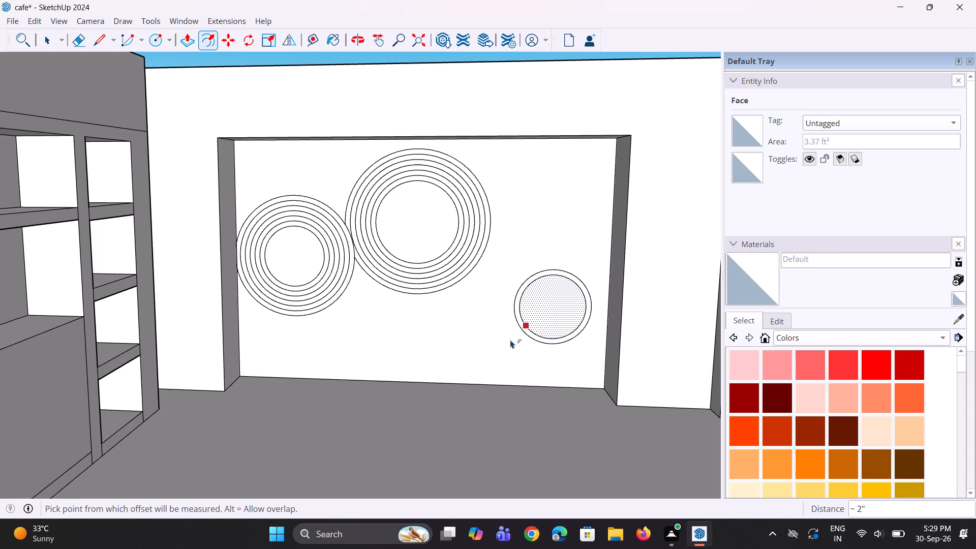
left_click(506, 345)
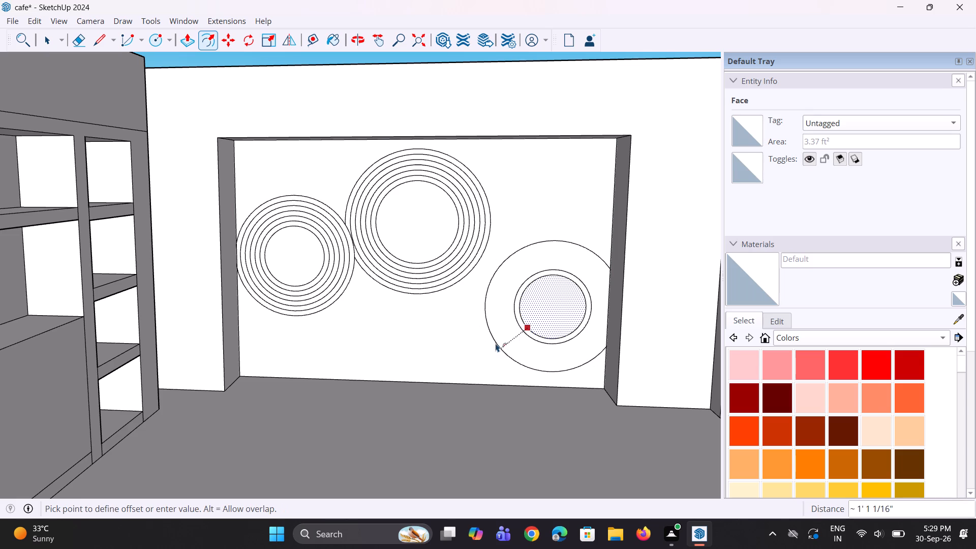
type("4\"")
key("Return")
left_click(535, 307)
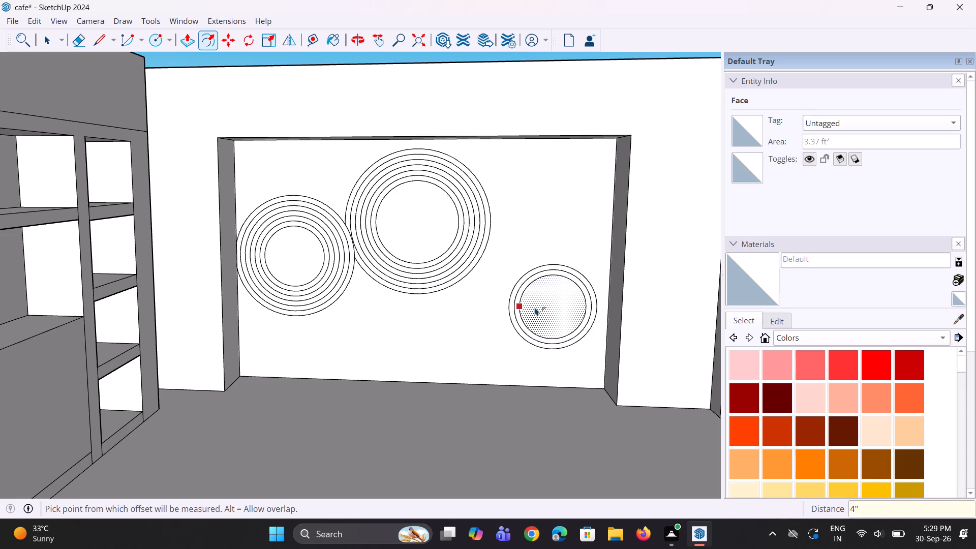
key("6")
key("shift+quotedbl")
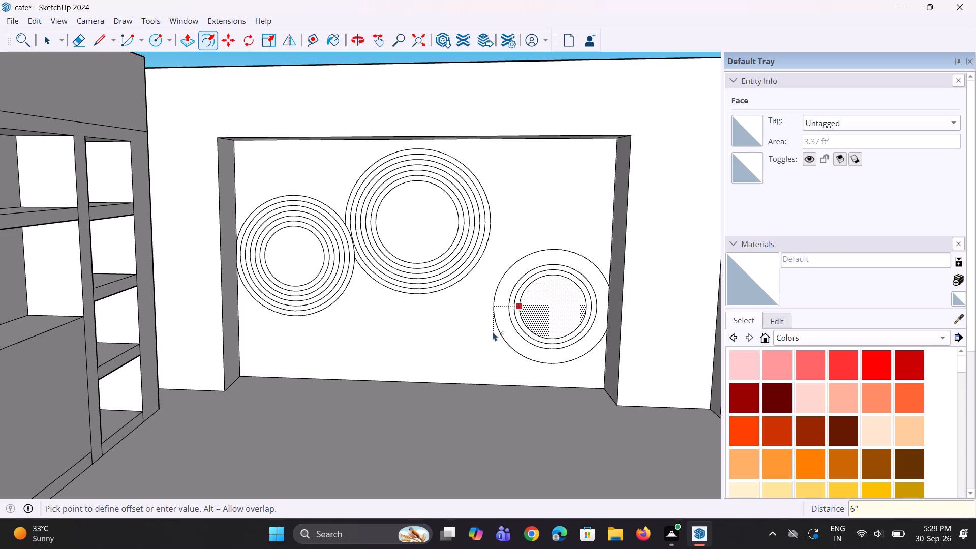
key("Return")
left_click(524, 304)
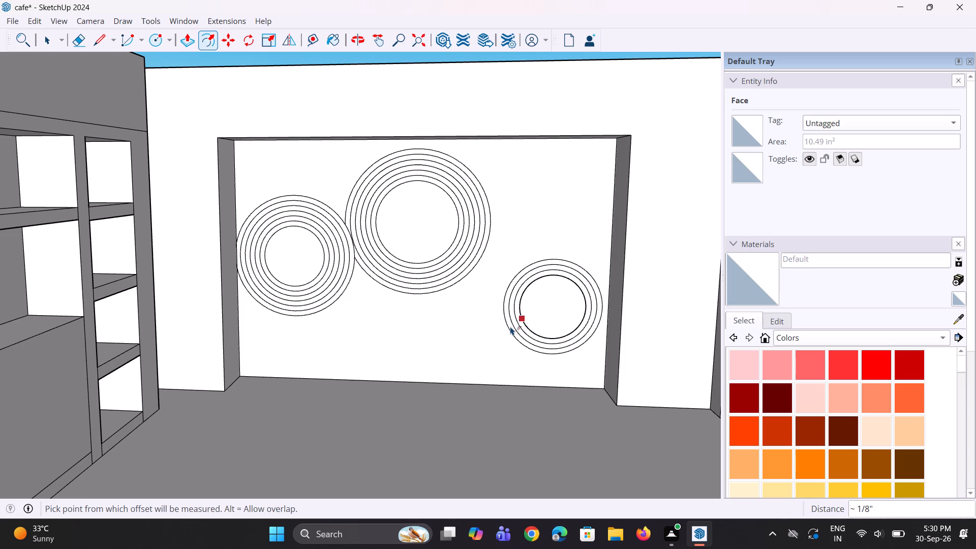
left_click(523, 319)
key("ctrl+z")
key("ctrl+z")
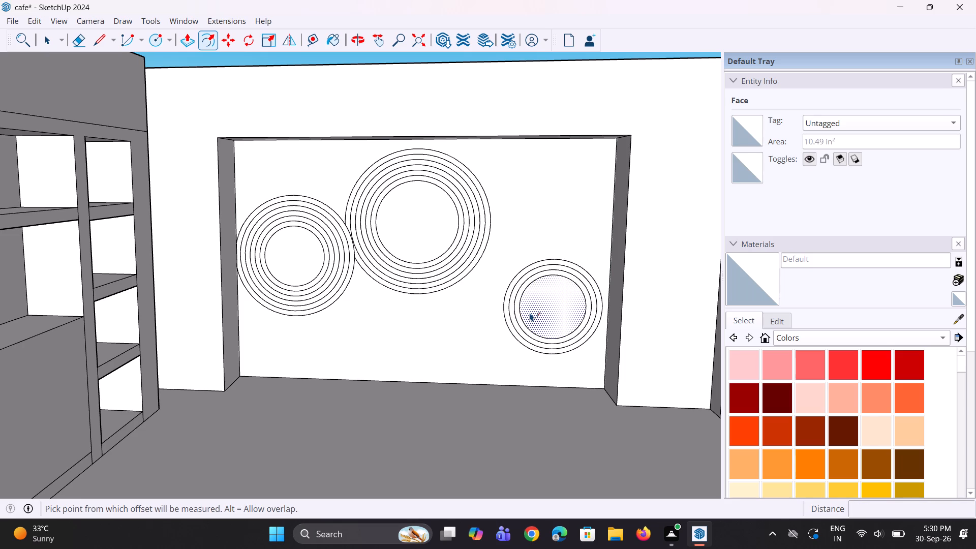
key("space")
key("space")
Offset the third circle's face outward by 10" and 8" to add two more rings.
left_click(528, 313)
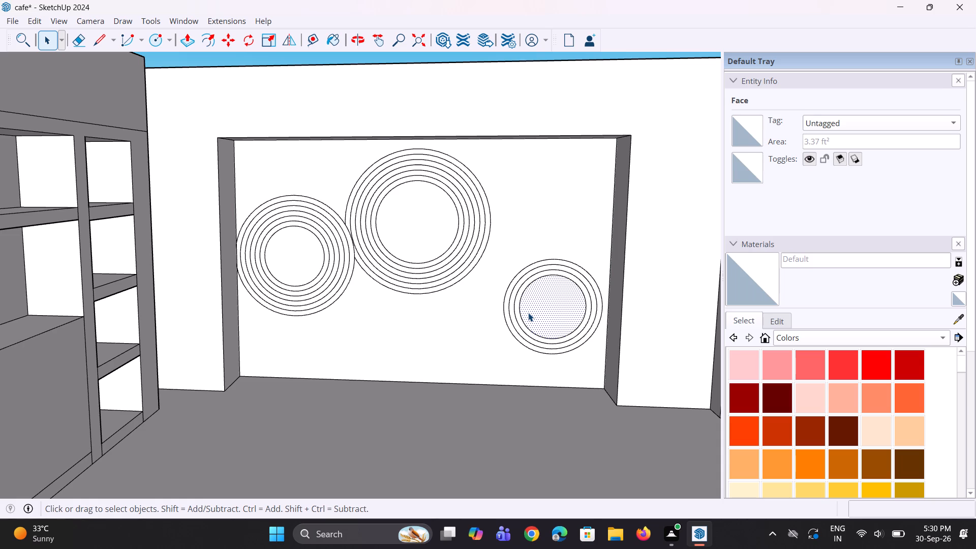
key("f")
left_click(522, 321)
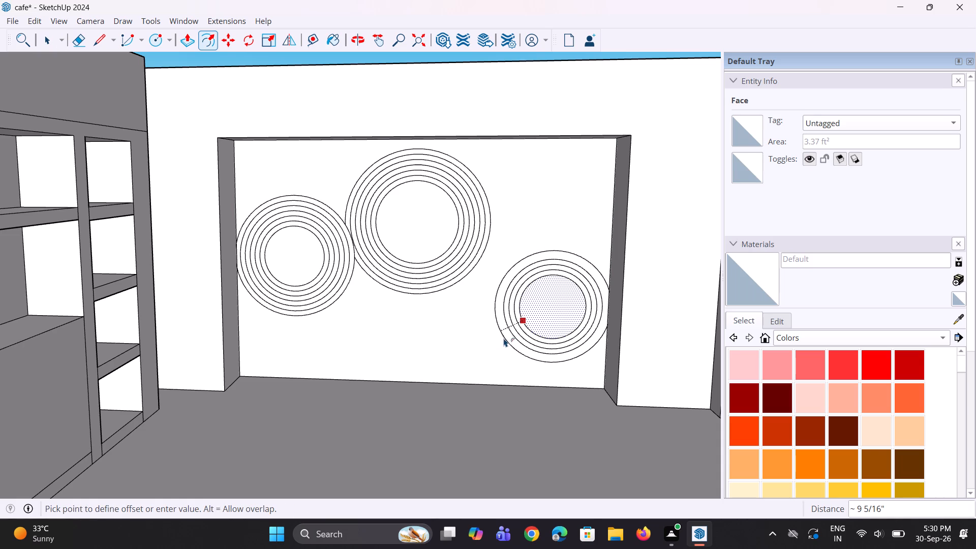
type("10")
key("shift+quotedbl")
key("Return")
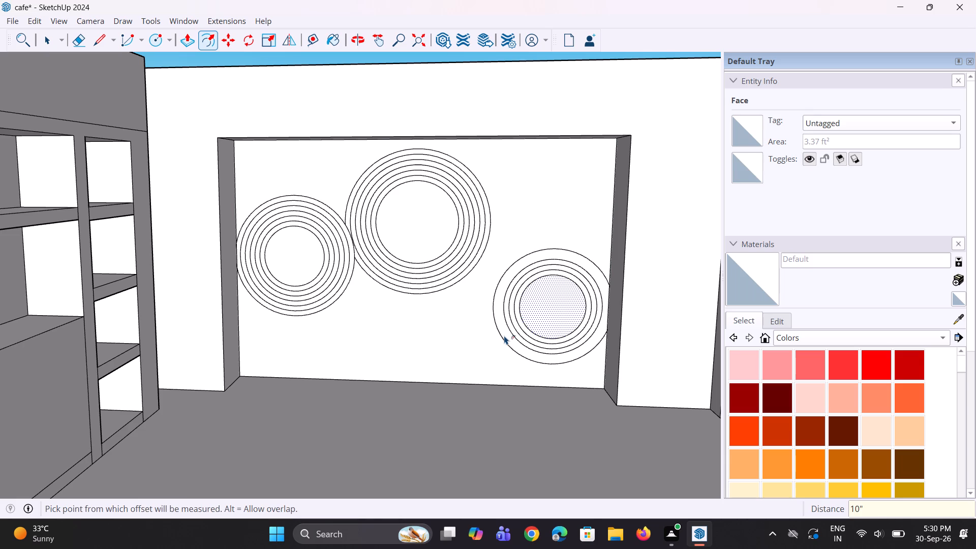
left_click(523, 320)
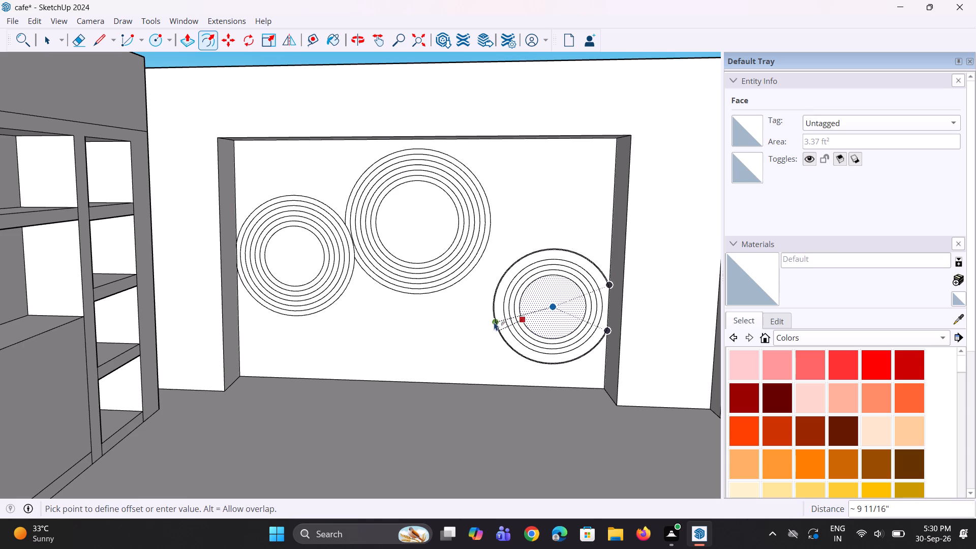
key("8")
key("shift+quotedbl")
key("Return")
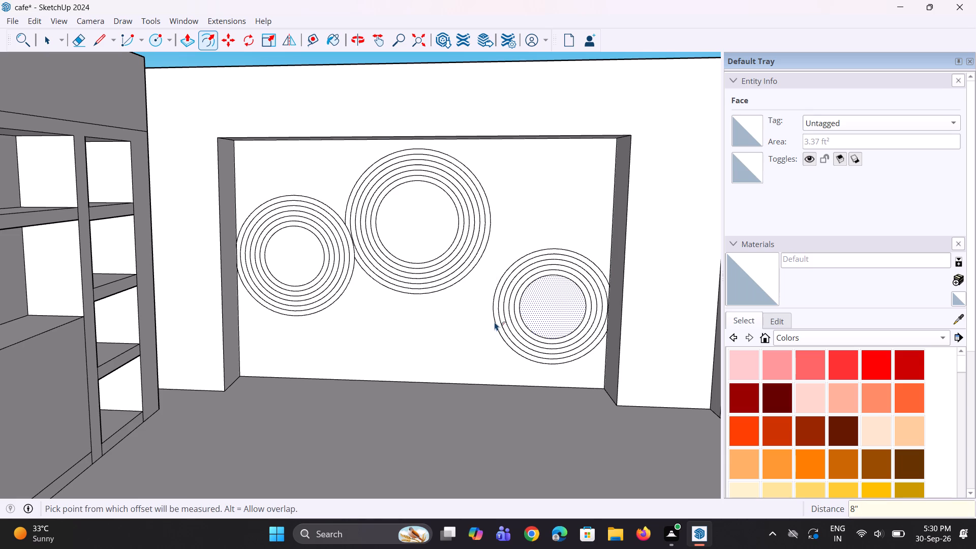
Offset the third circle's face outward by 12", 14" and 16" to add three further rings.
left_click(500, 307)
key("1")
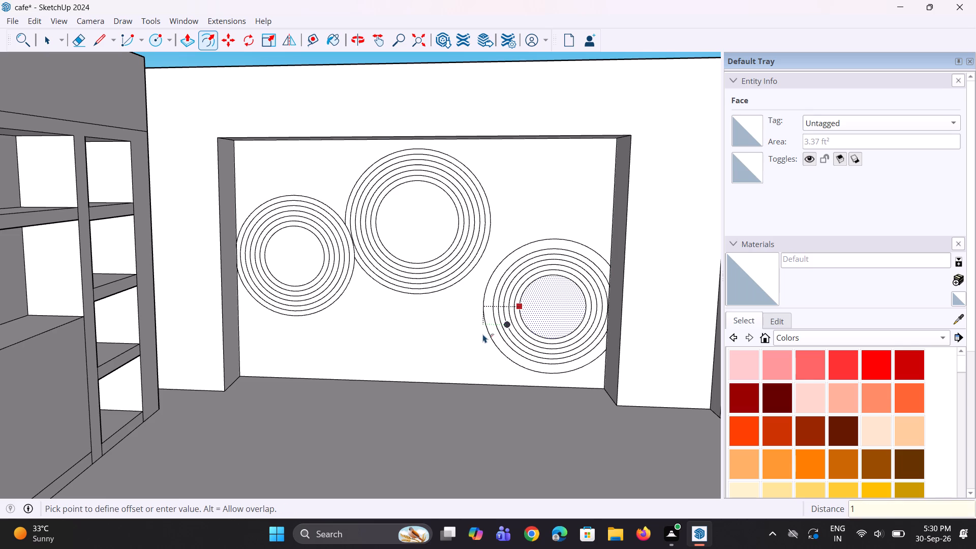
key("2")
key("shift+quotedbl")
key("Return")
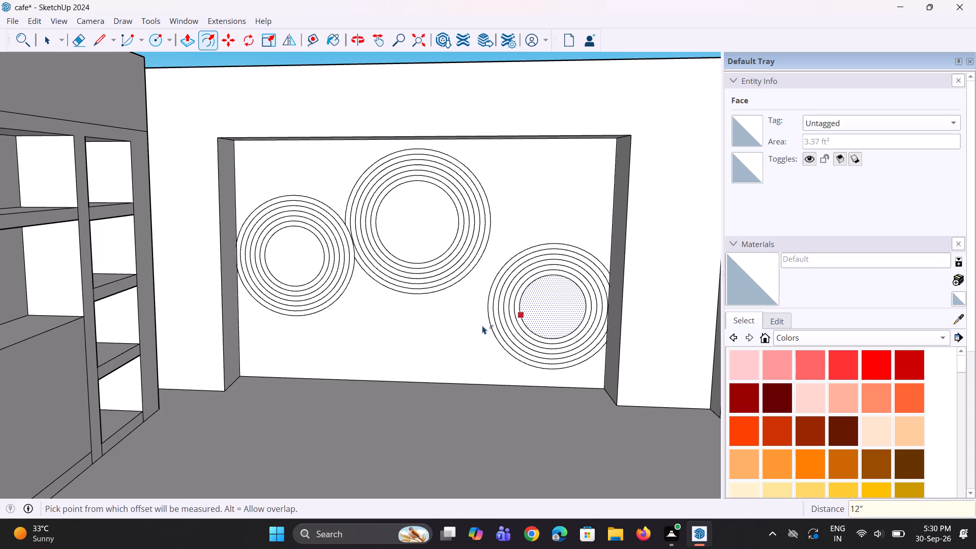
left_click(493, 276)
type("14\"")
key("Return")
left_click(489, 263)
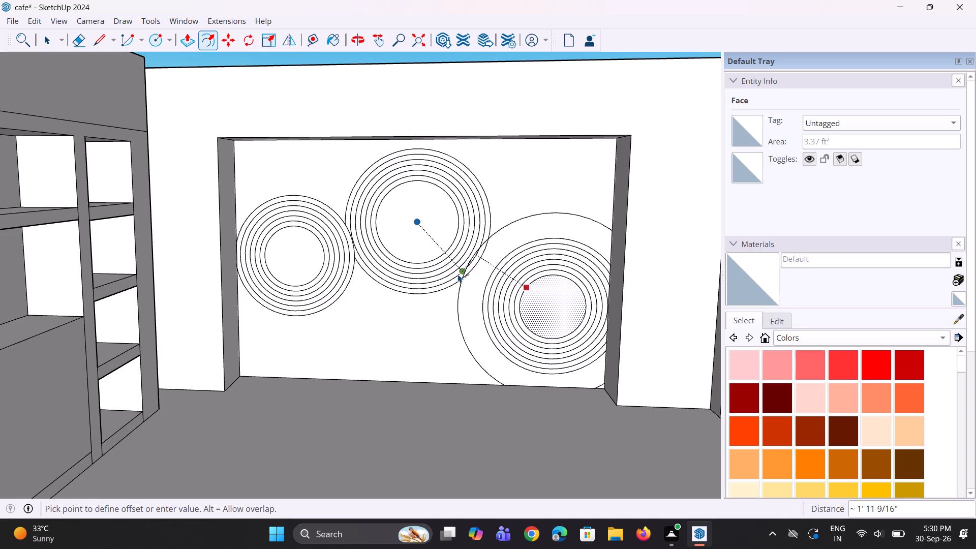
type("16\"")
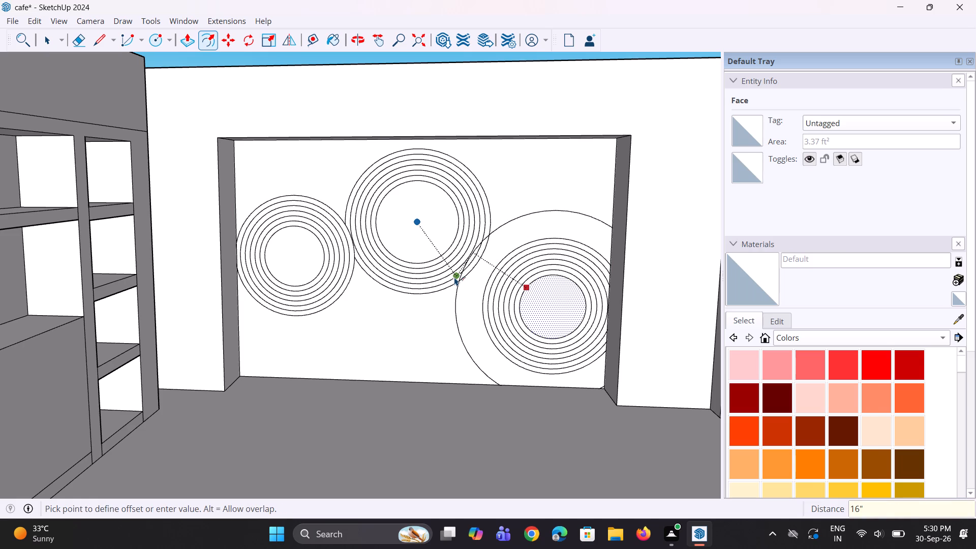
key("Return")
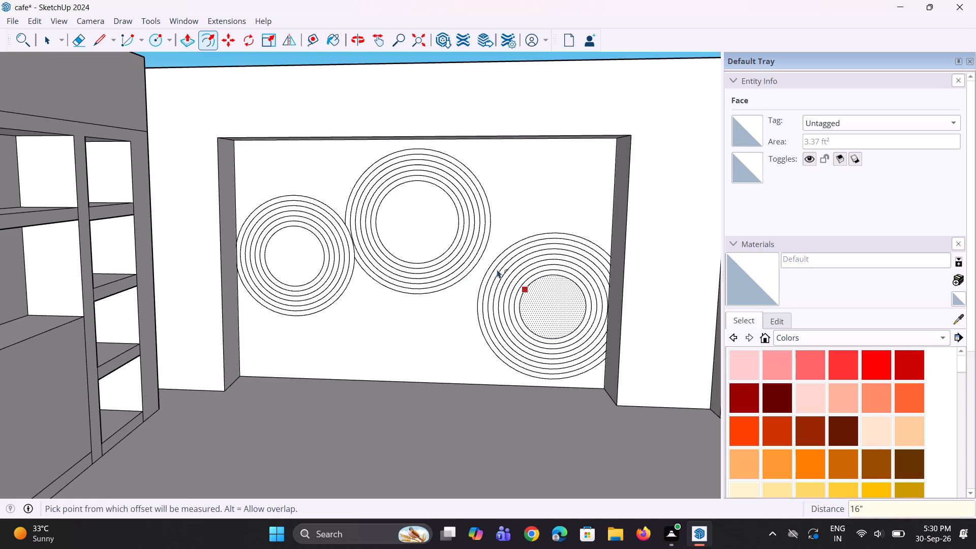
Offset the third circle's face outward by 18" and 20" to form its outermost rings, undoing any stray offset.
scroll(459, 266, "up", 1)
left_click(467, 282)
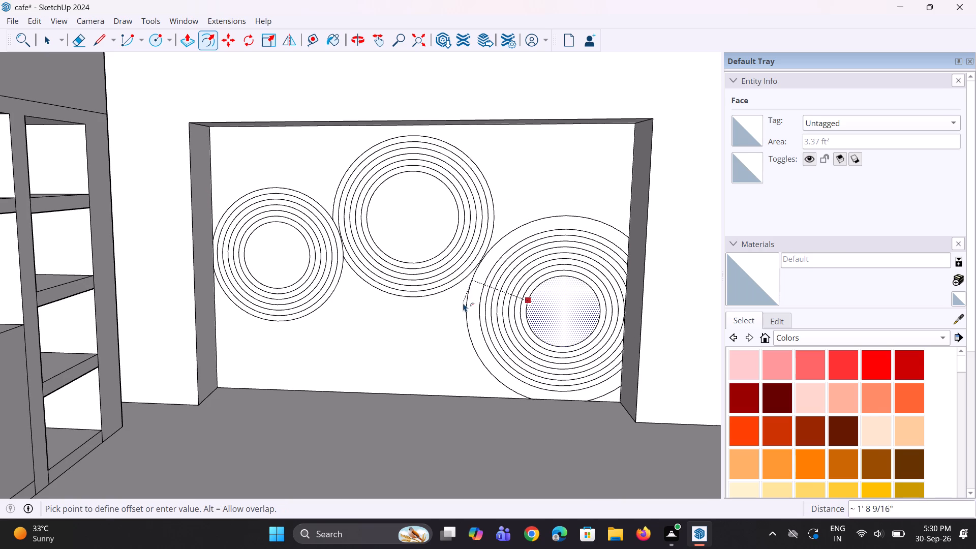
key("1")
key("8")
key("shift+quotedbl")
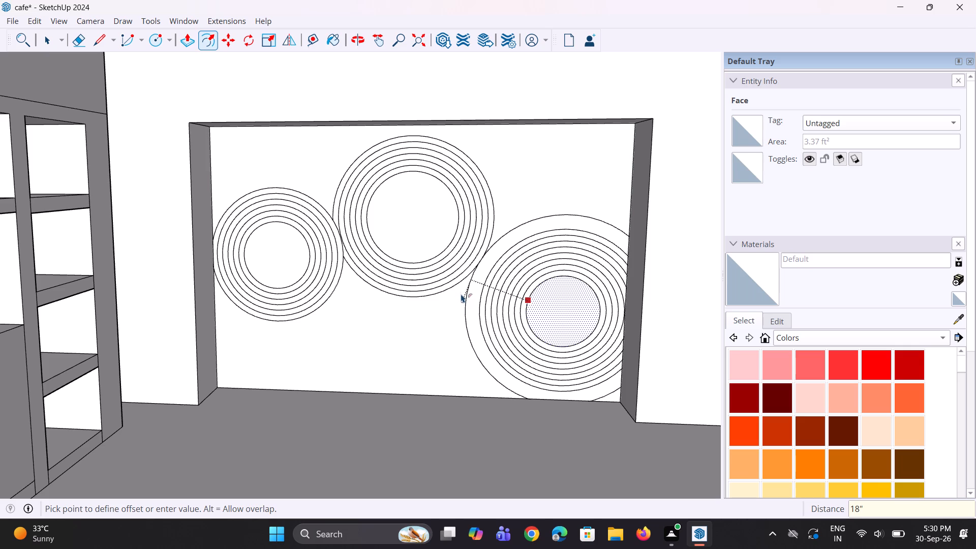
key("Return")
left_click(464, 279)
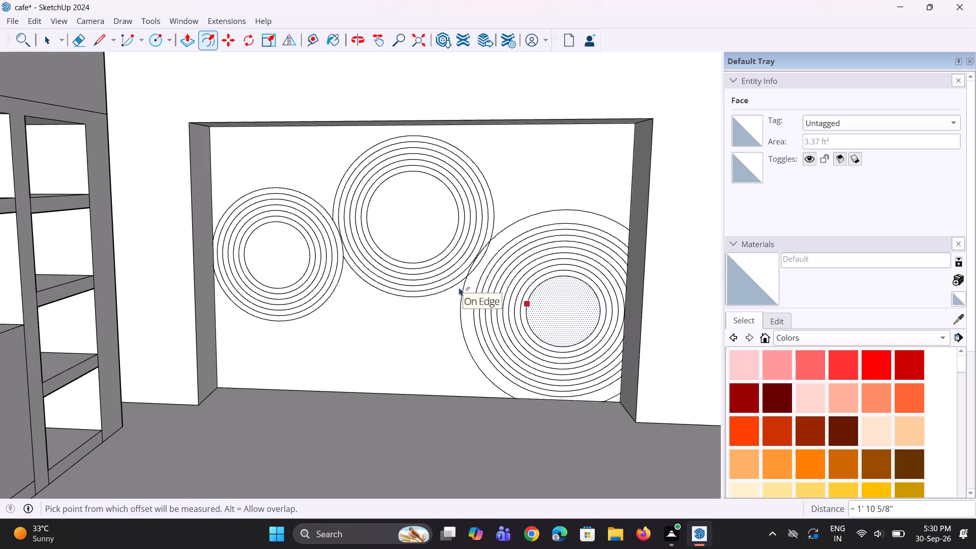
key("ctrl+z")
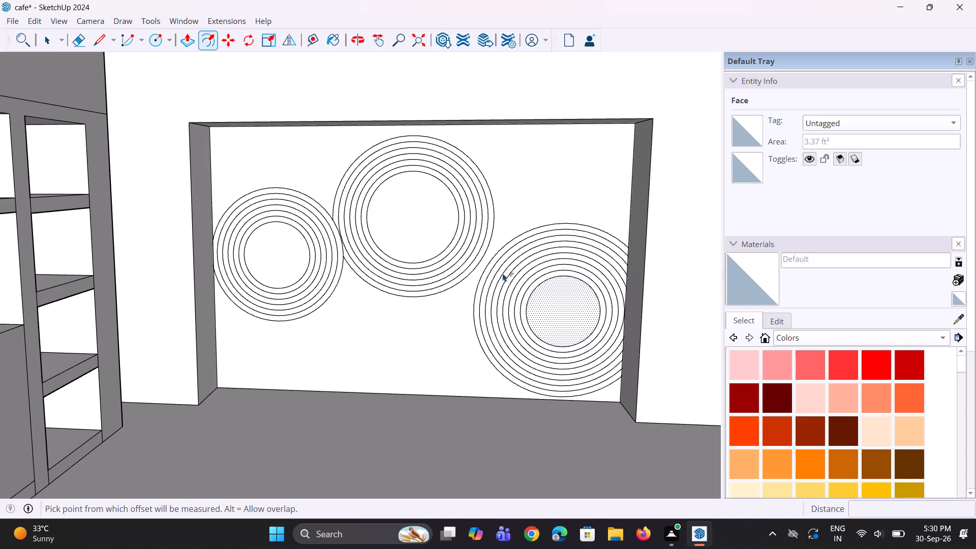
left_click(499, 284)
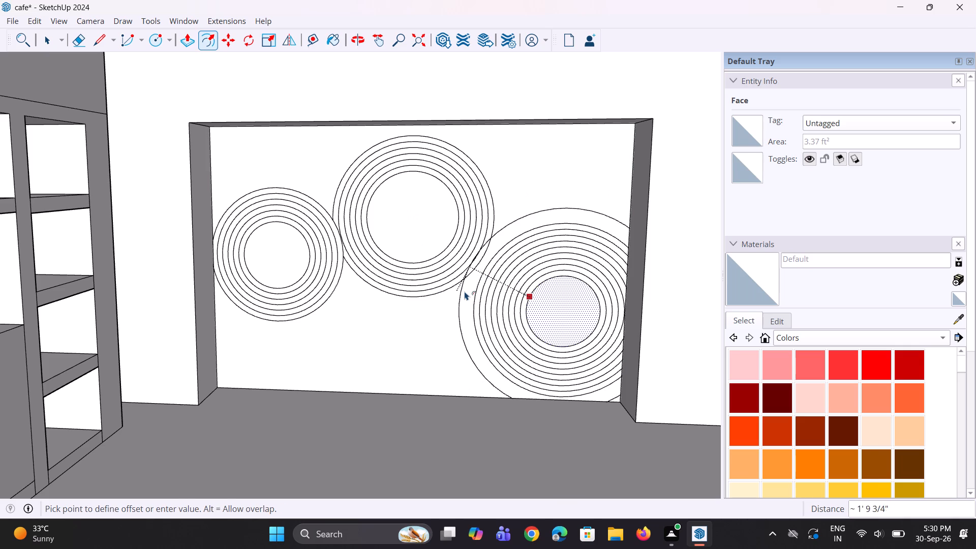
type("20\"")
key("Return")
Examine the three ring groups on the recessed wall and the places where they meet.
scroll(457, 269, "up", 2)
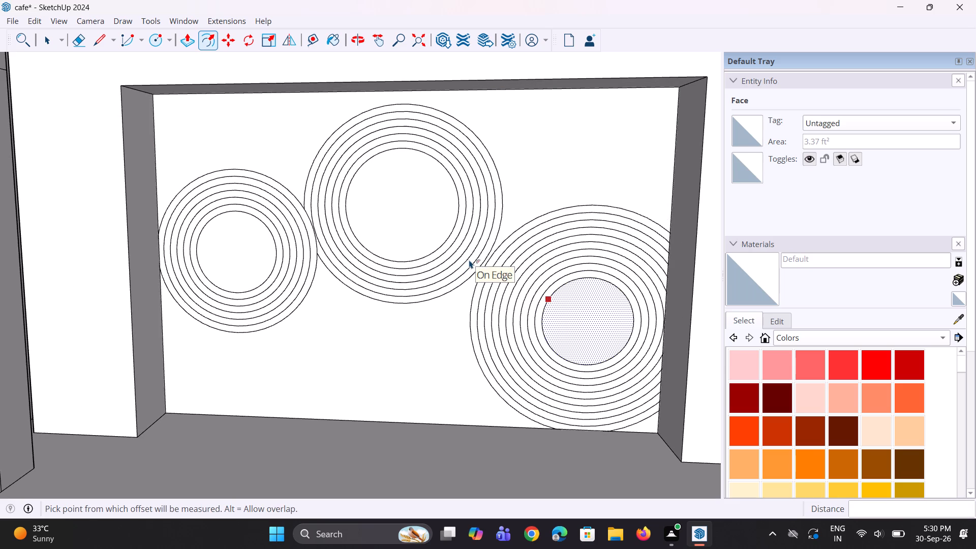
key("space")
scroll(474, 291, "down", 3)
scroll(642, 303, "up", 6)
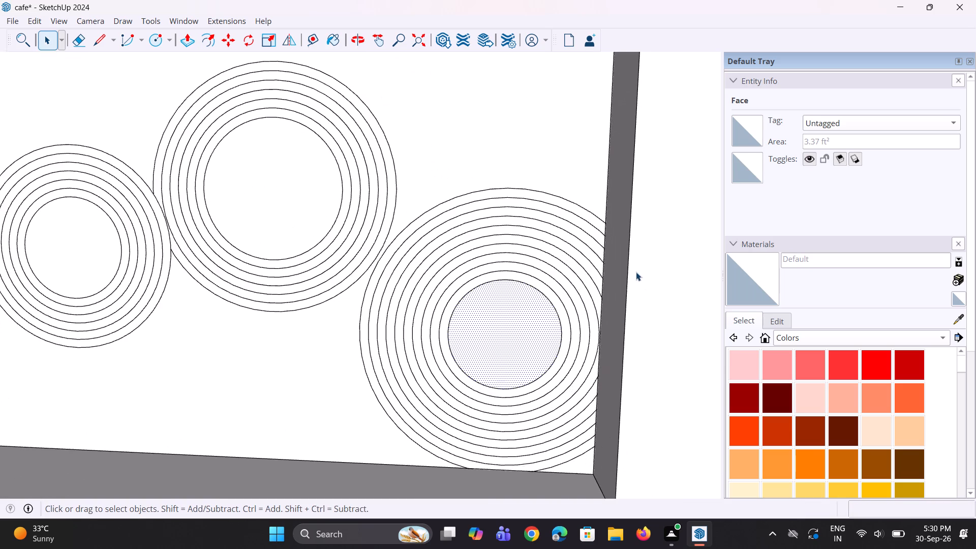
middle_click_drag(590, 350, 674, 342)
scroll(639, 333, "down", 4)
middle_click_drag(598, 343, 571, 342)
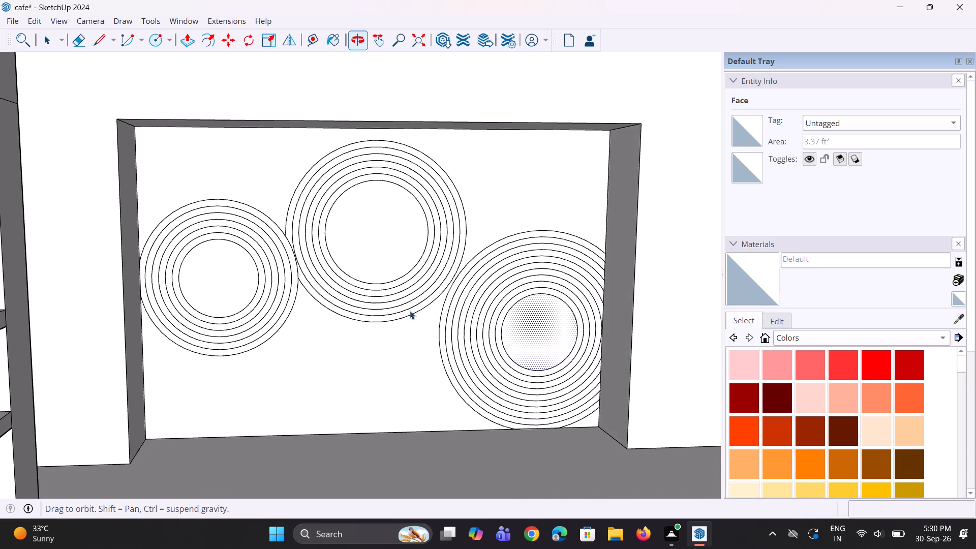
scroll(252, 292, "up", 8)
middle_click_drag(304, 276, 269, 281)
scroll(269, 281, "down", 2)
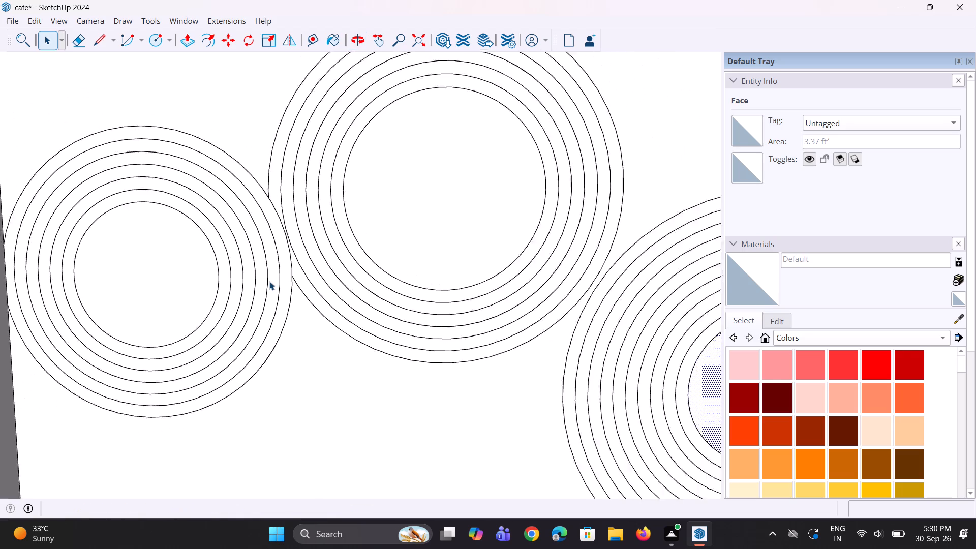
scroll(269, 281, "down", 5)
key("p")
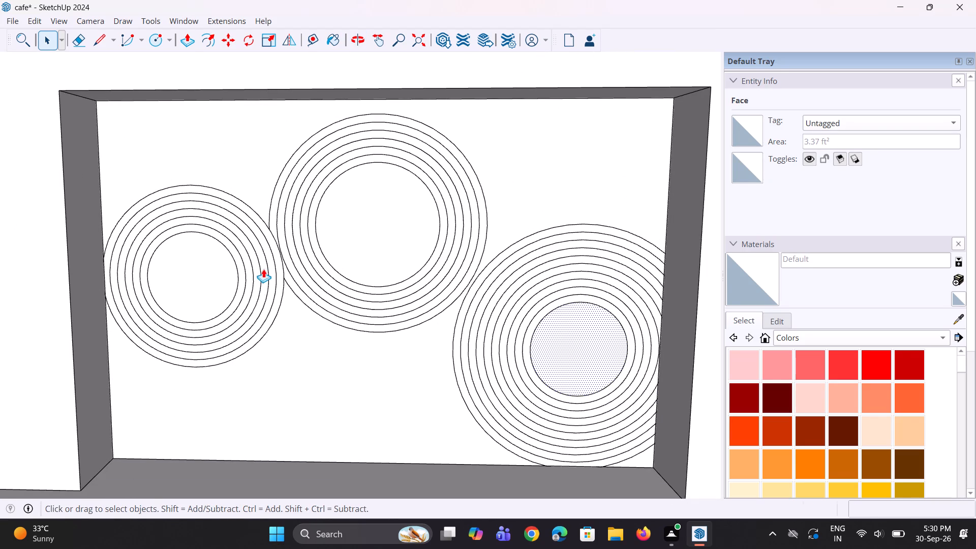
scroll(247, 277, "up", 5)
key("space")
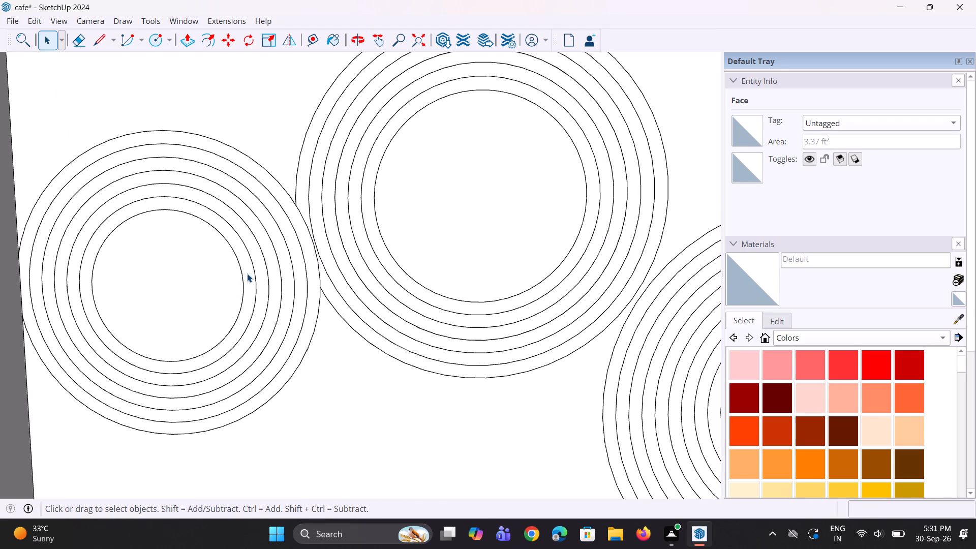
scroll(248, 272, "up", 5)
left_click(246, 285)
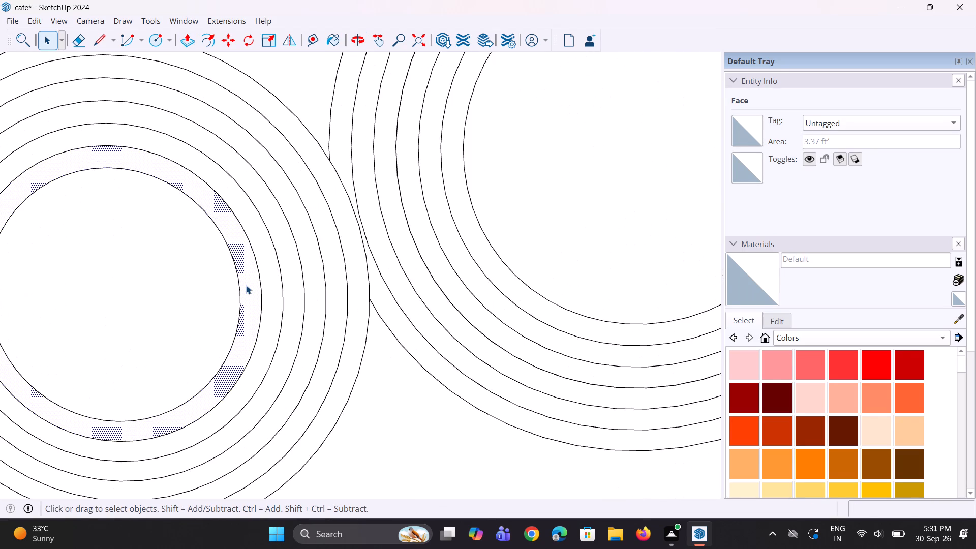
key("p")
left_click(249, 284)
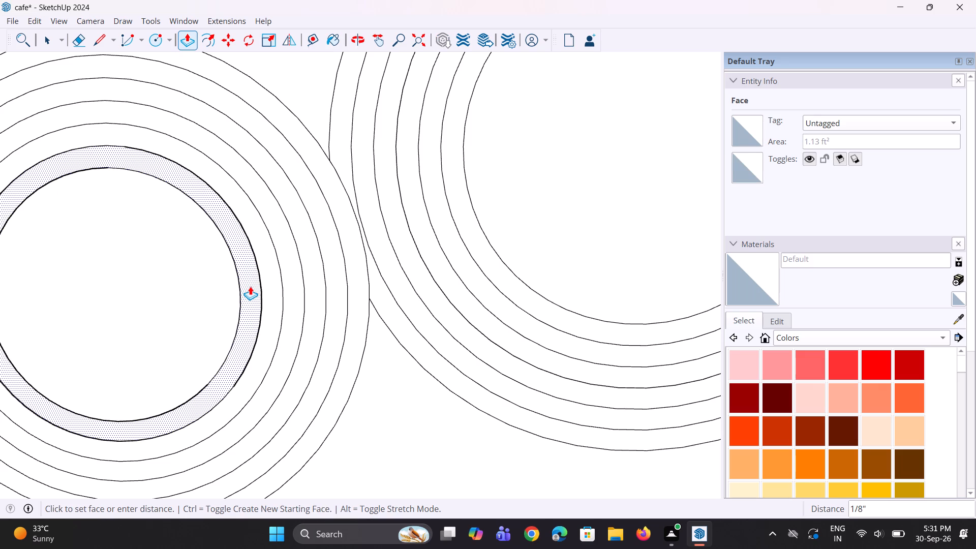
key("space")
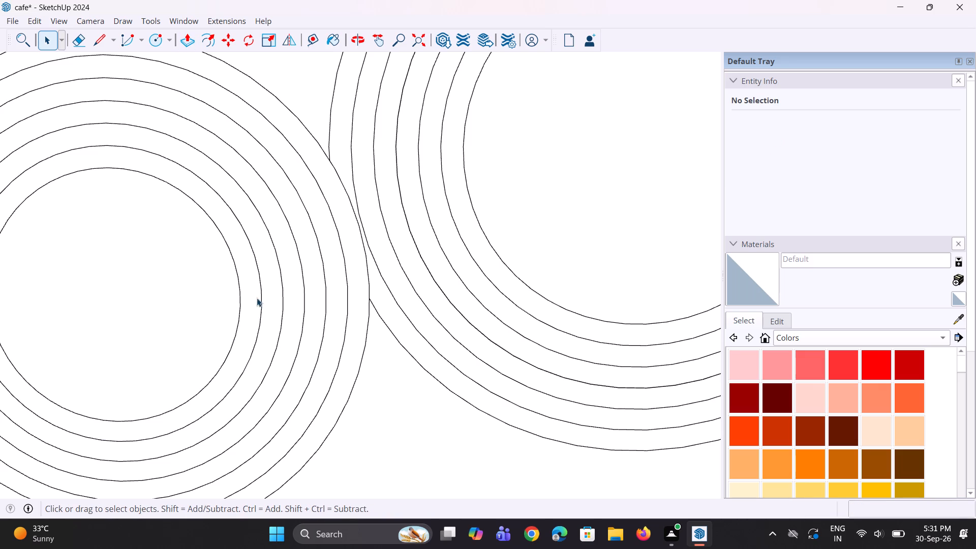
Push/Pull the innermost ring band of the first group outward from the wall by 2".
left_click(255, 286)
key("p")
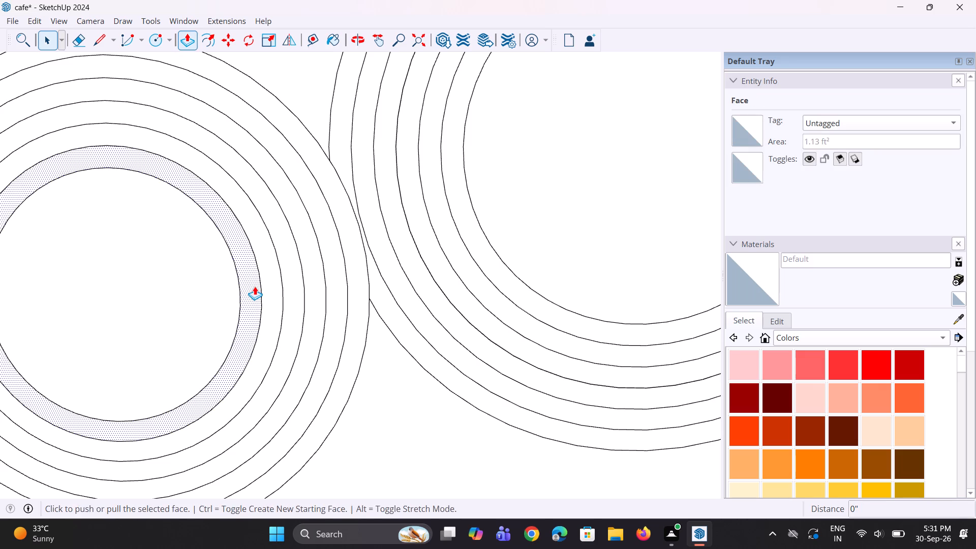
left_click(255, 286)
type("2\"")
key("Return")
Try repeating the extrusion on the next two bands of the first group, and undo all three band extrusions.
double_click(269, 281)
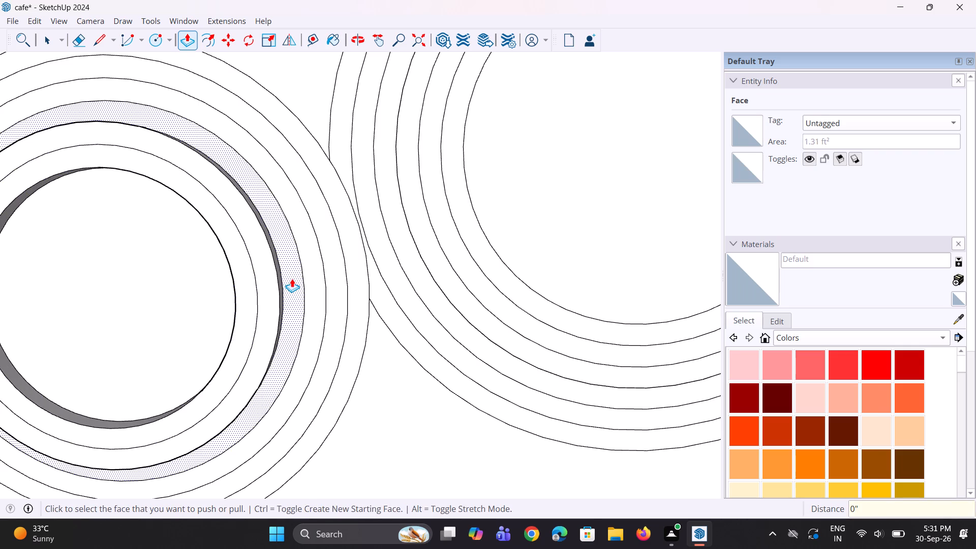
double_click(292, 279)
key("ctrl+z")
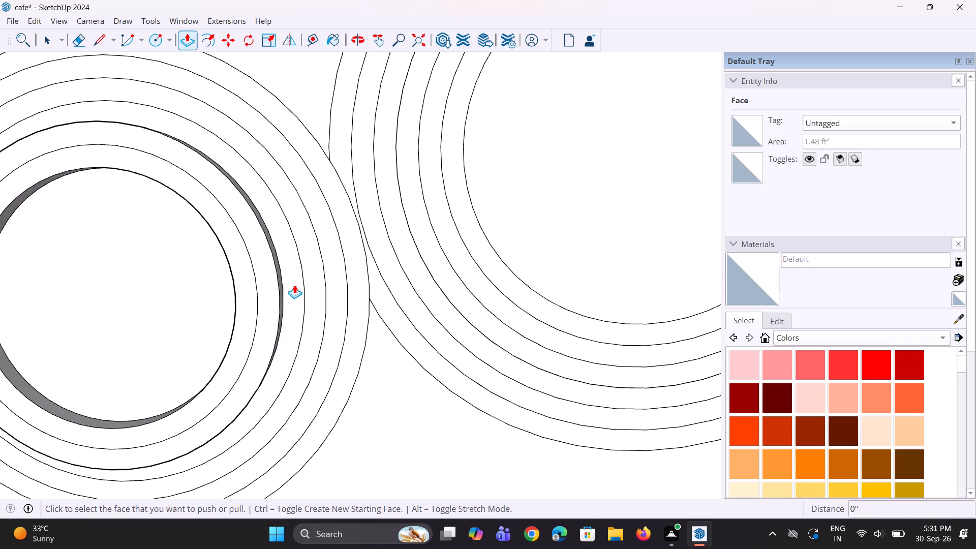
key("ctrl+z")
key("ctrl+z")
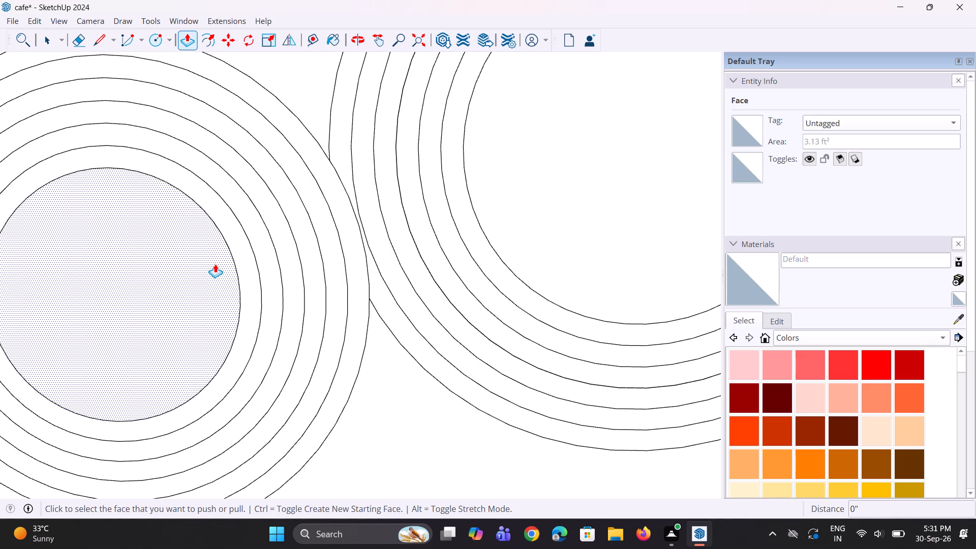
Extrude alternate ring bands of the first group outward by the same 2", starting with the innermost band.
double_click(247, 287)
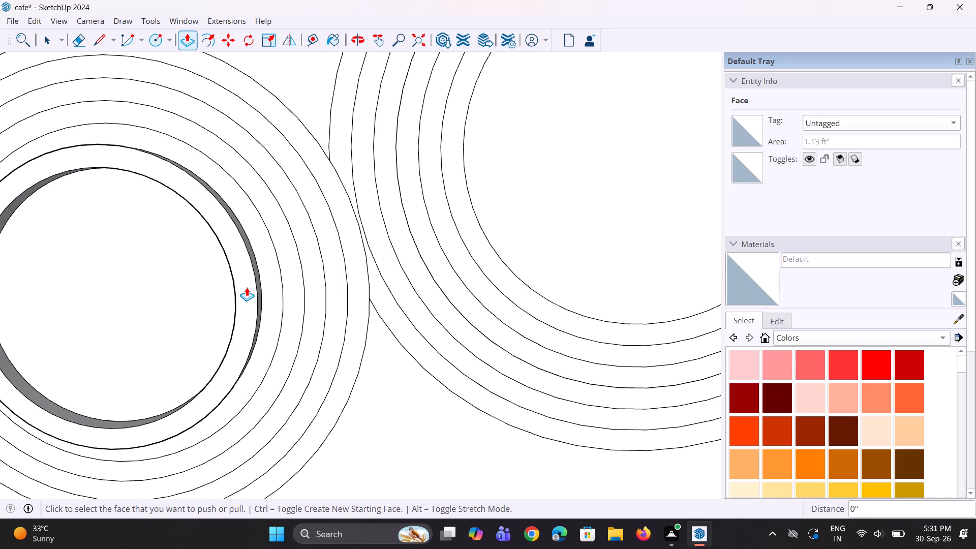
double_click(295, 317)
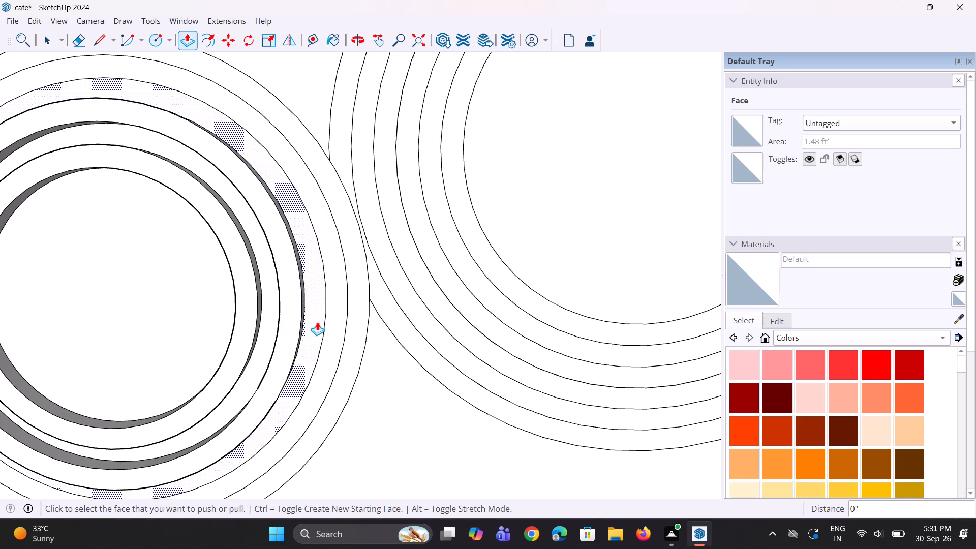
double_click(331, 333)
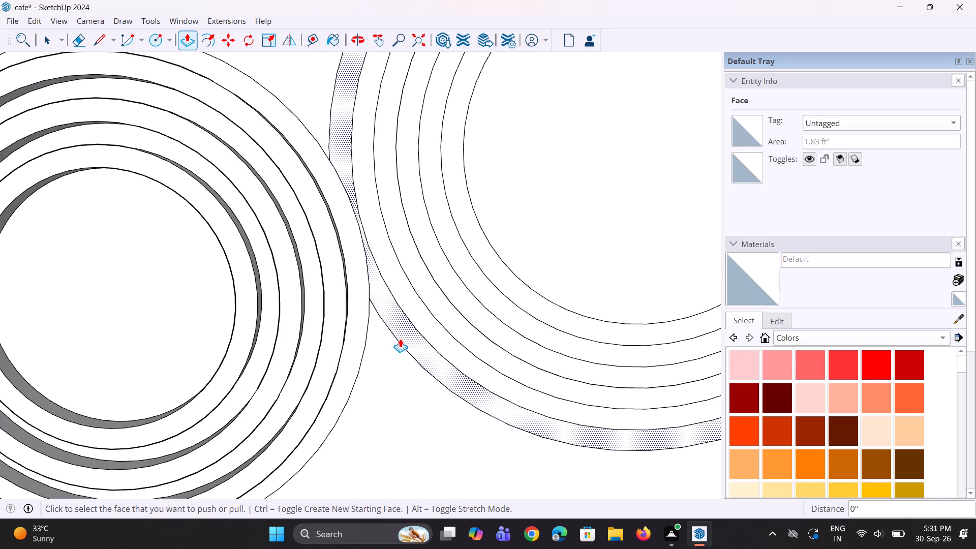
Extrude alternate ring bands of the second group outward by the same 2", starting with the outermost band.
double_click(402, 337)
double_click(437, 311)
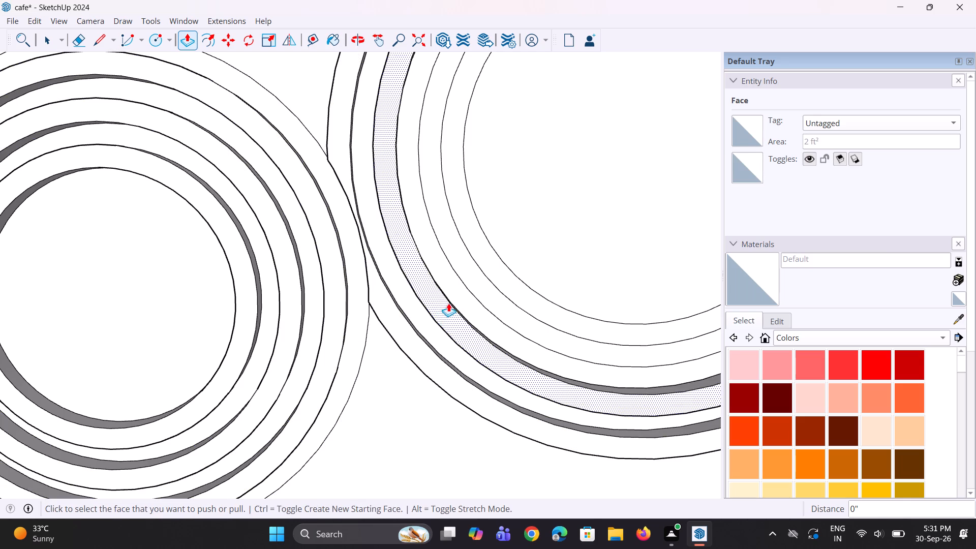
double_click(477, 285)
scroll(408, 330, "down", 4)
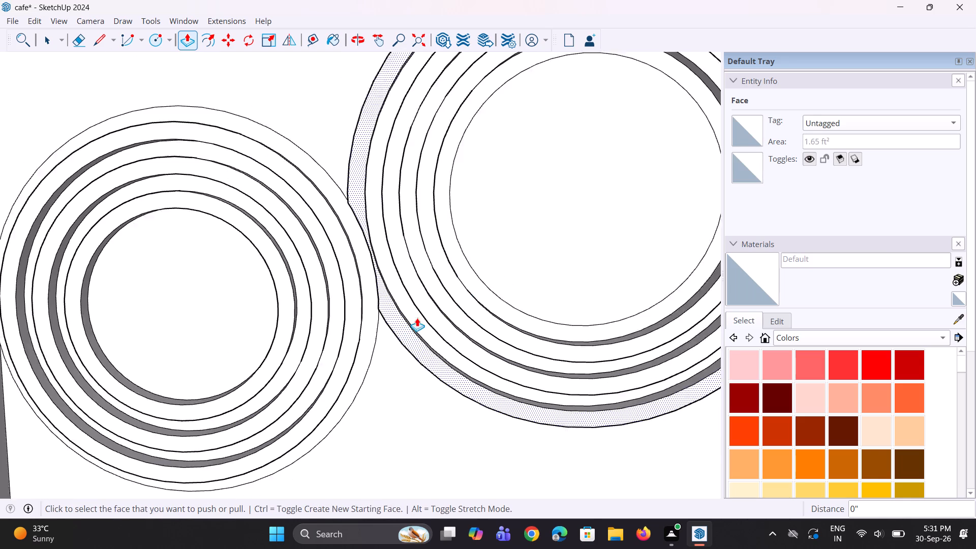
Extrude the central disc of the second circle group outward from the wall by the same 2".
double_click(536, 249)
Extrude alternate ring bands of the third group outward by the same 2", from the outermost band inward through the central disc.
scroll(388, 280, "down", 3)
middle_click_drag(475, 270, 566, 269)
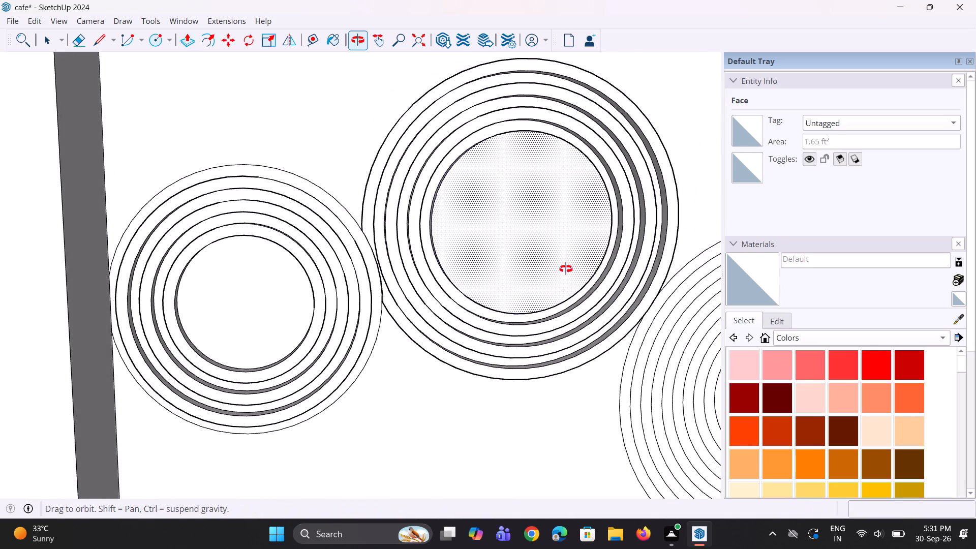
middle_click_drag(566, 269, 482, 288)
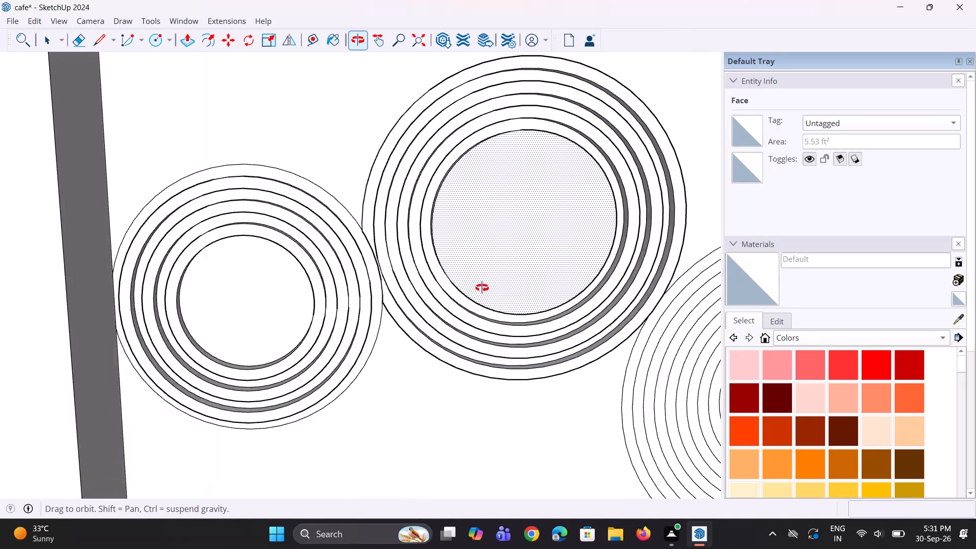
middle_click_drag(482, 288, 467, 288)
scroll(467, 288, "down", 5)
scroll(572, 337, "up", 8)
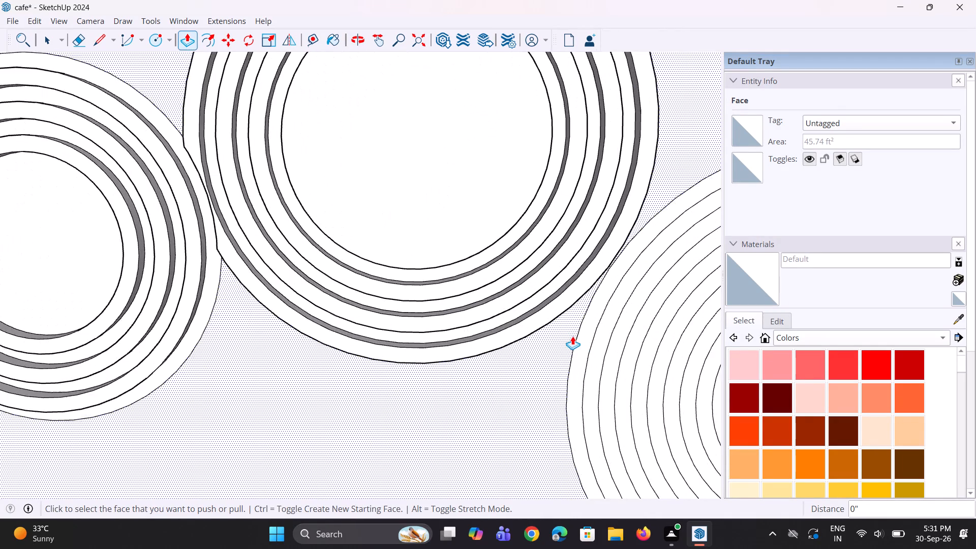
scroll(572, 336, "up", 1)
double_click(585, 327)
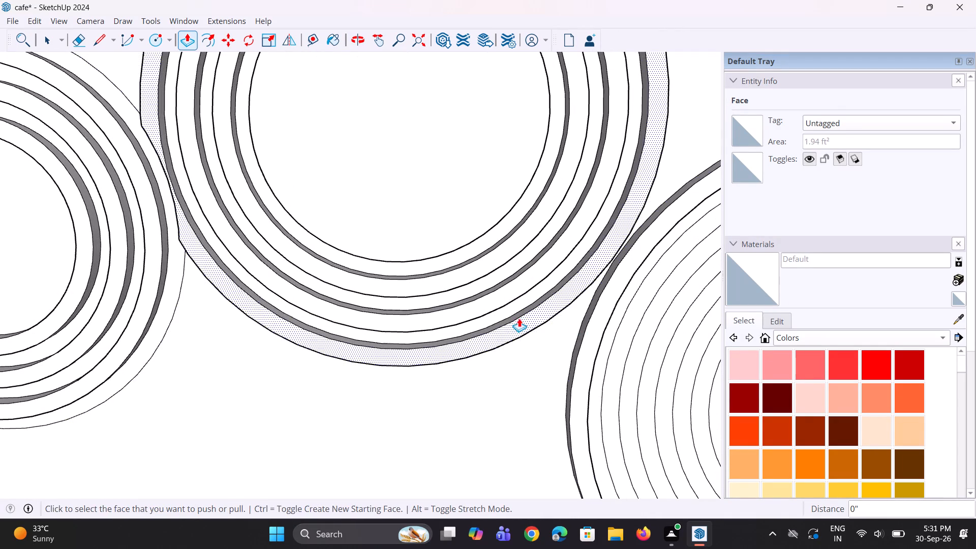
scroll(517, 318, "down", 4)
double_click(597, 322)
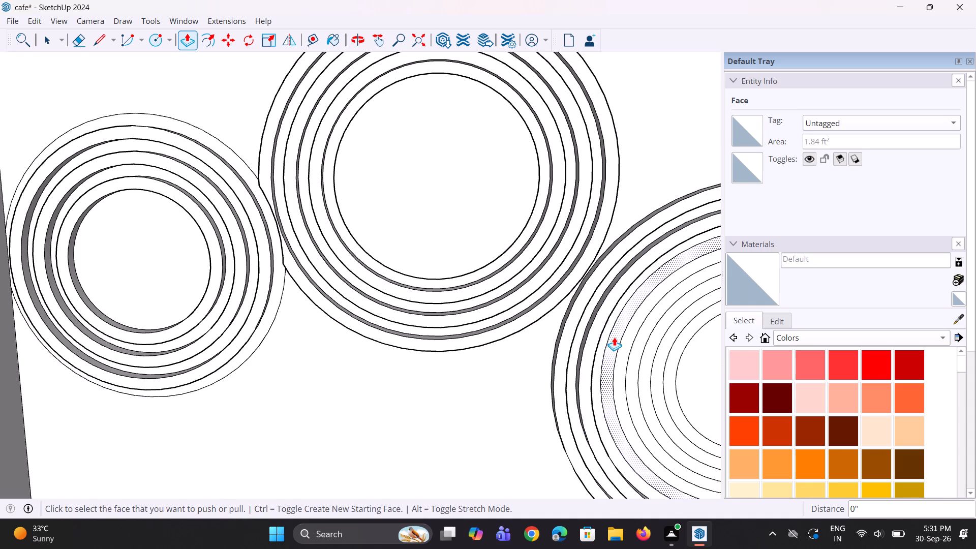
double_click(614, 337)
scroll(550, 329, "down", 4)
scroll(640, 338, "up", 7)
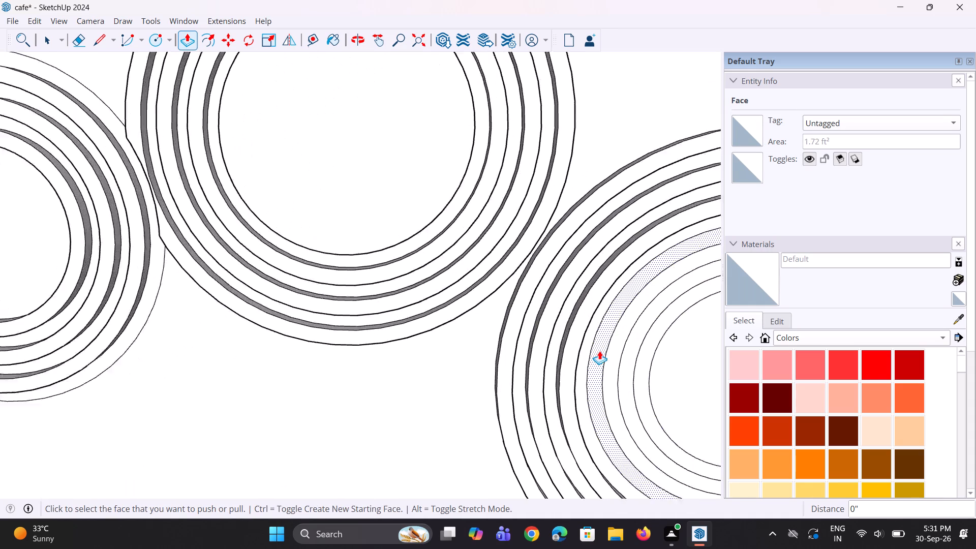
scroll(599, 351, "up", 2)
double_click(597, 351)
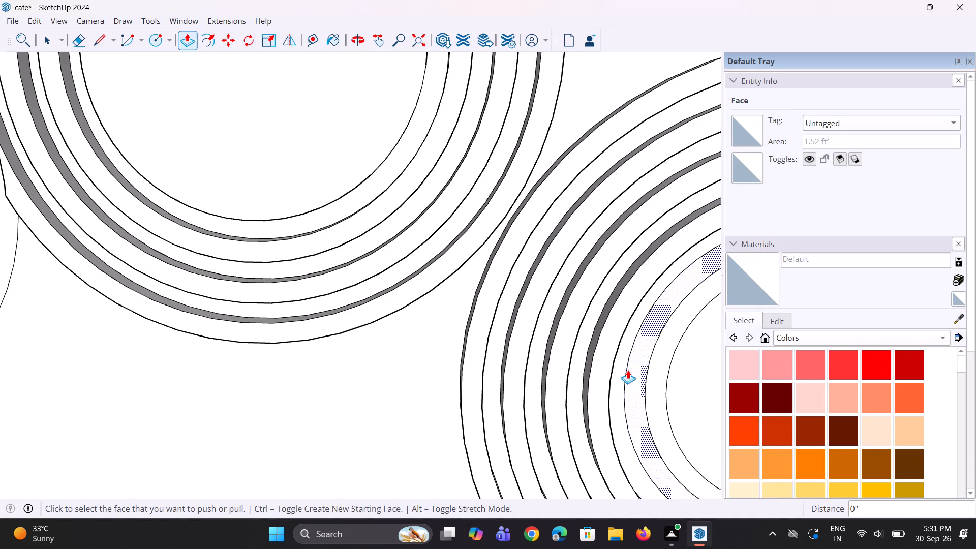
middle_click_drag(586, 361, 553, 330)
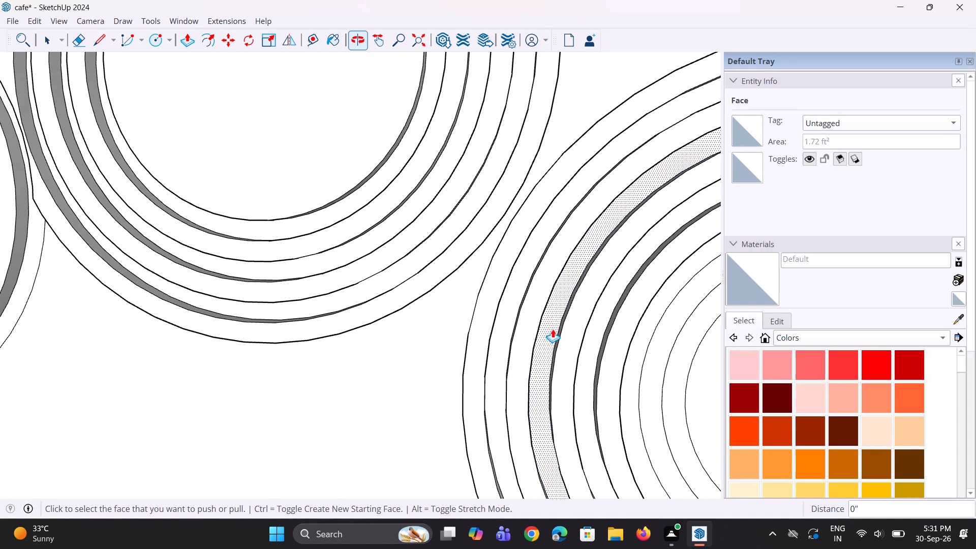
double_click(656, 387)
middle_click_drag(600, 373, 588, 359)
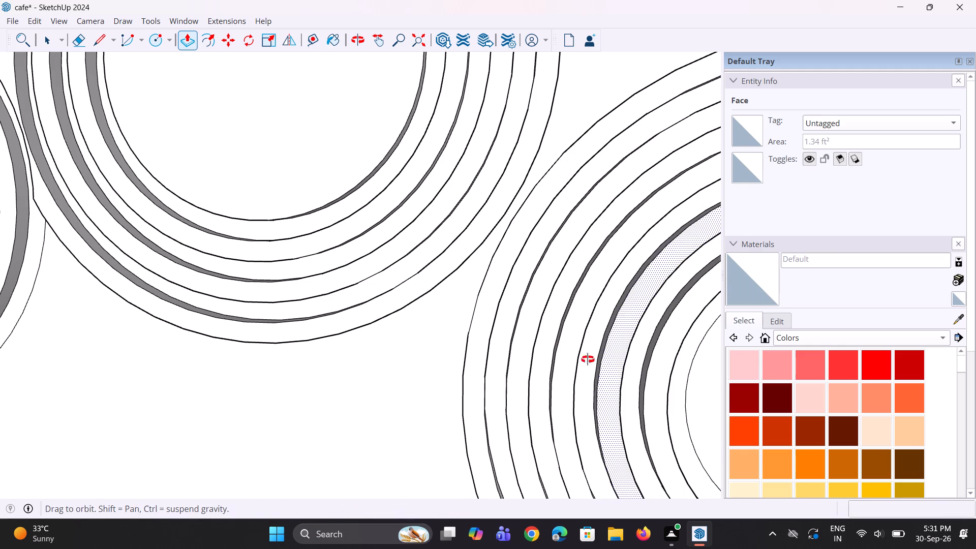
middle_click_drag(588, 359, 558, 321)
scroll(558, 321, "down", 4)
double_click(672, 351)
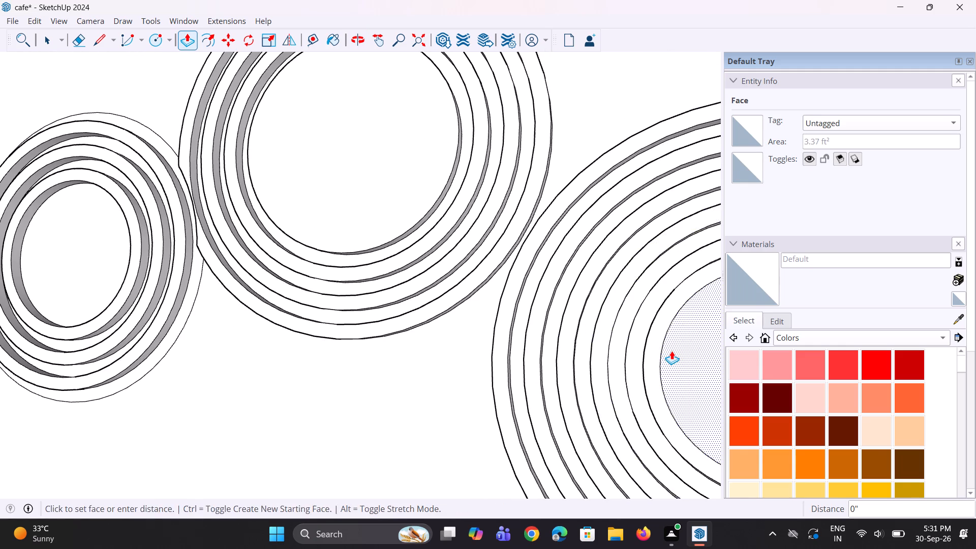
Examine the three raised ring groups and the empty wall area around them within the recess.
scroll(509, 352, "down", 5)
middle_click_drag(476, 349, 608, 405)
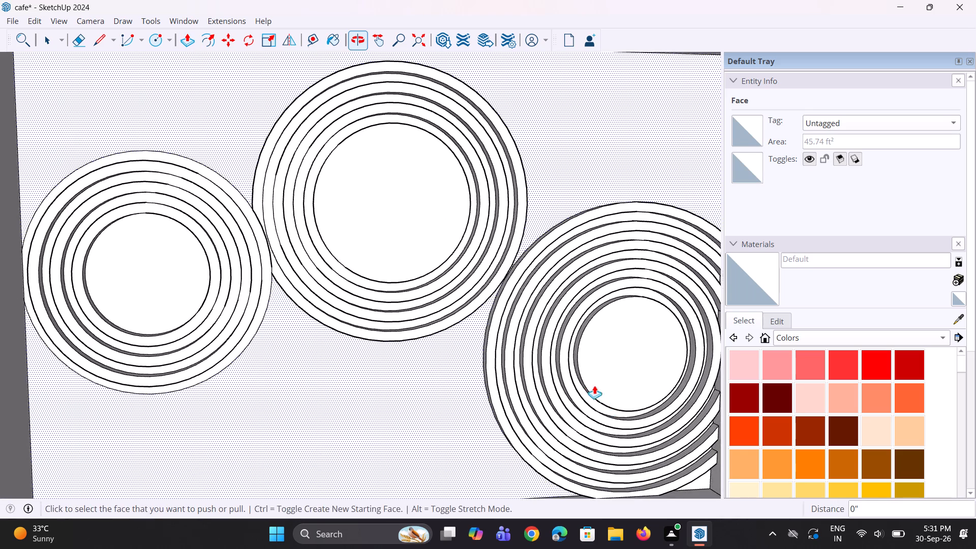
scroll(587, 378, "up", 2)
scroll(585, 375, "down", 7)
scroll(652, 357, "up", 3)
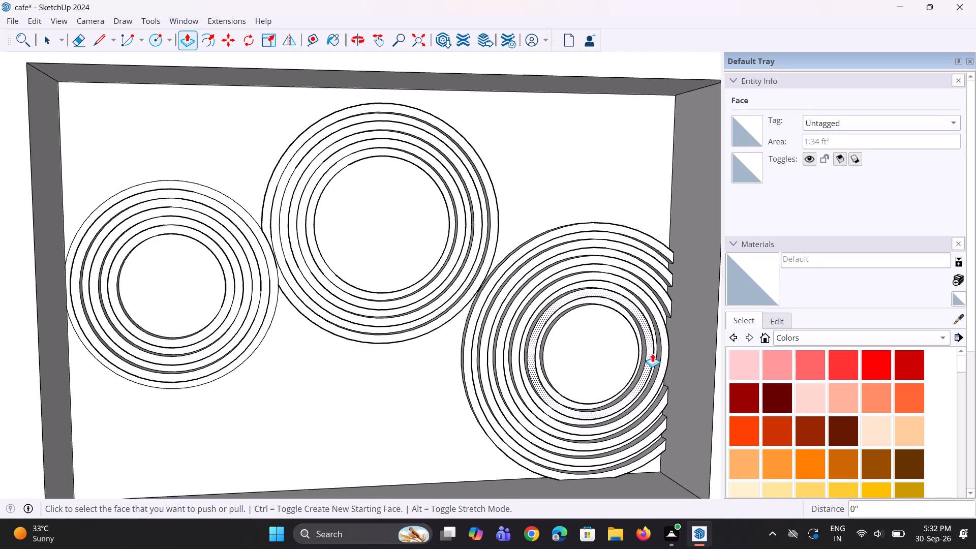
scroll(652, 353, "up", 1)
scroll(567, 347, "up", 2)
scroll(568, 346, "down", 6)
scroll(340, 311, "up", 4)
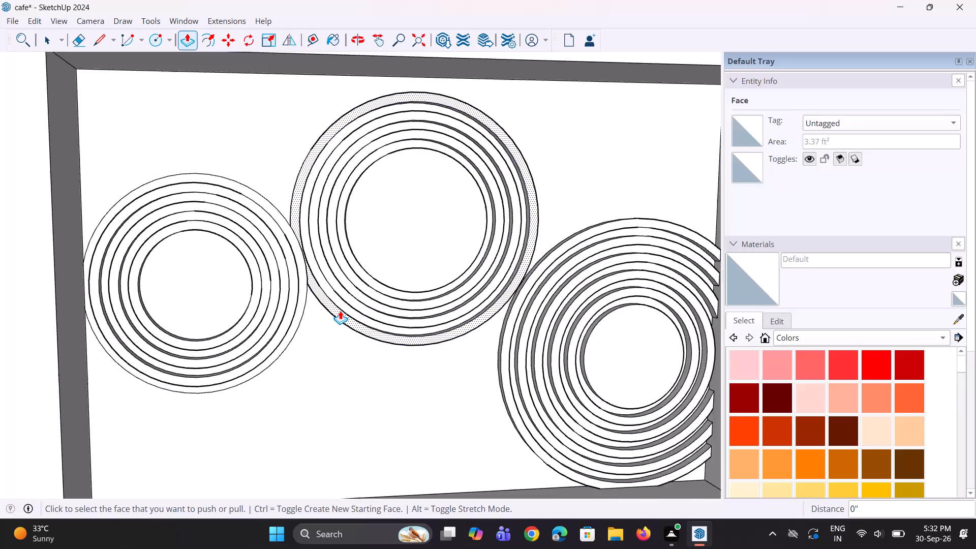
scroll(359, 298, "down", 4)
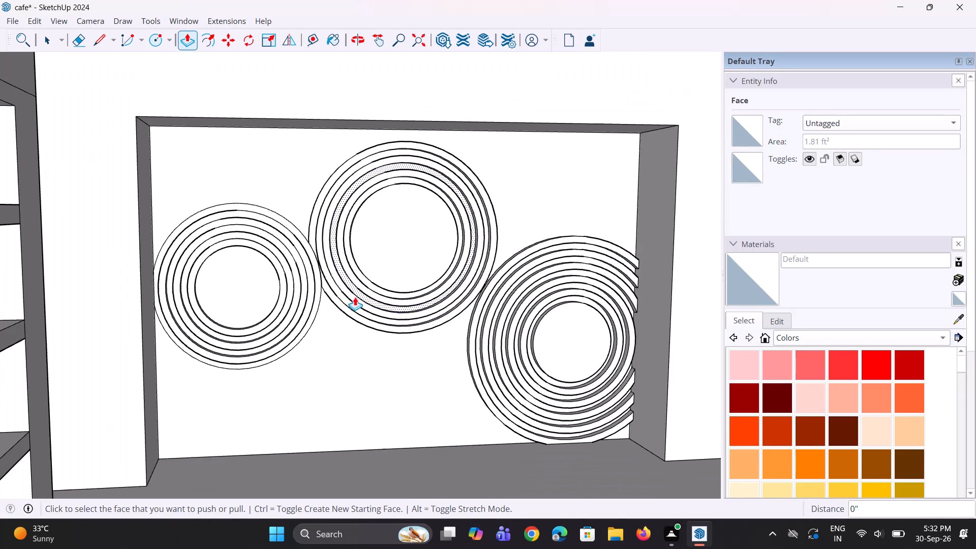
scroll(298, 286, "up", 5)
scroll(298, 286, "down", 3)
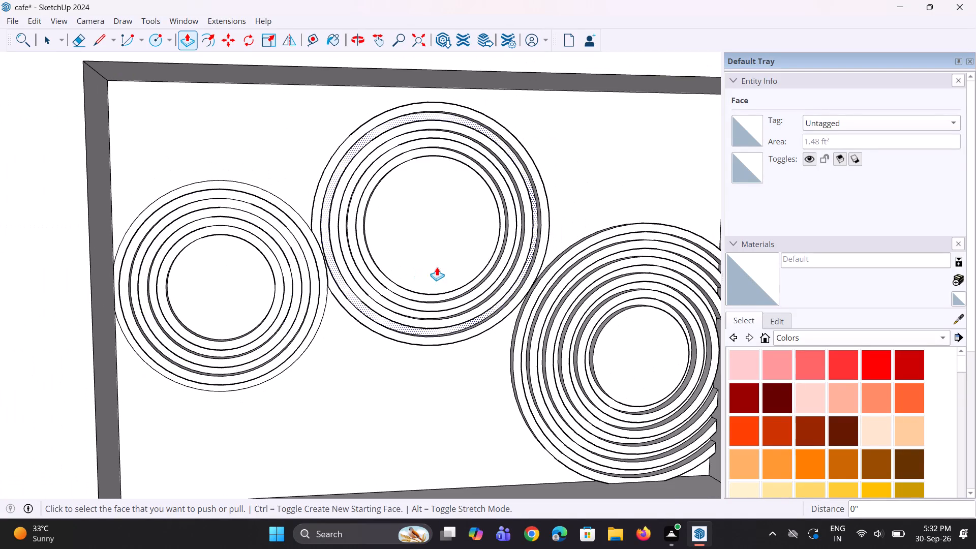
Draw a small circle of about 5 5/8" radius on the wall below the first two groups, near the recess floor.
scroll(446, 264, "down", 3)
scroll(365, 406, "up", 3)
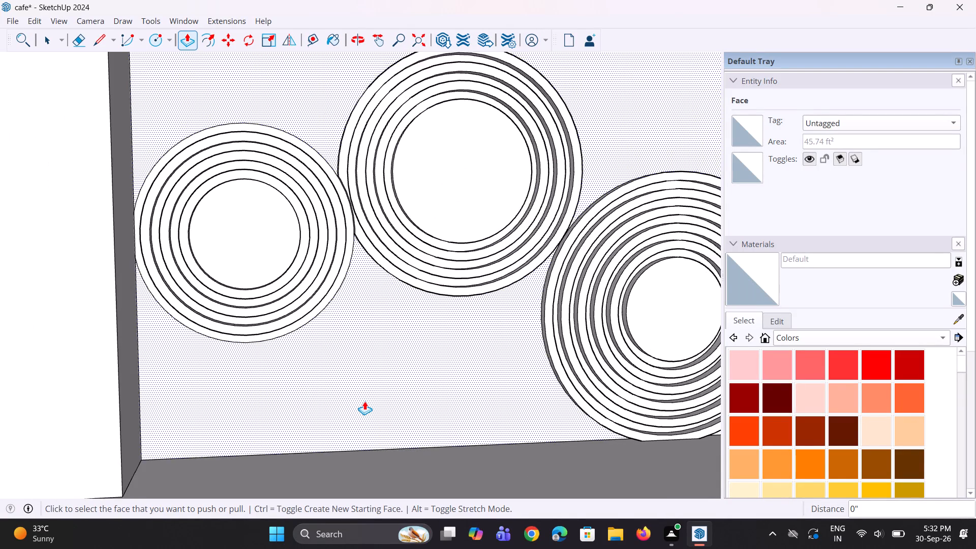
scroll(364, 401, "up", 1)
key("space")
key("c")
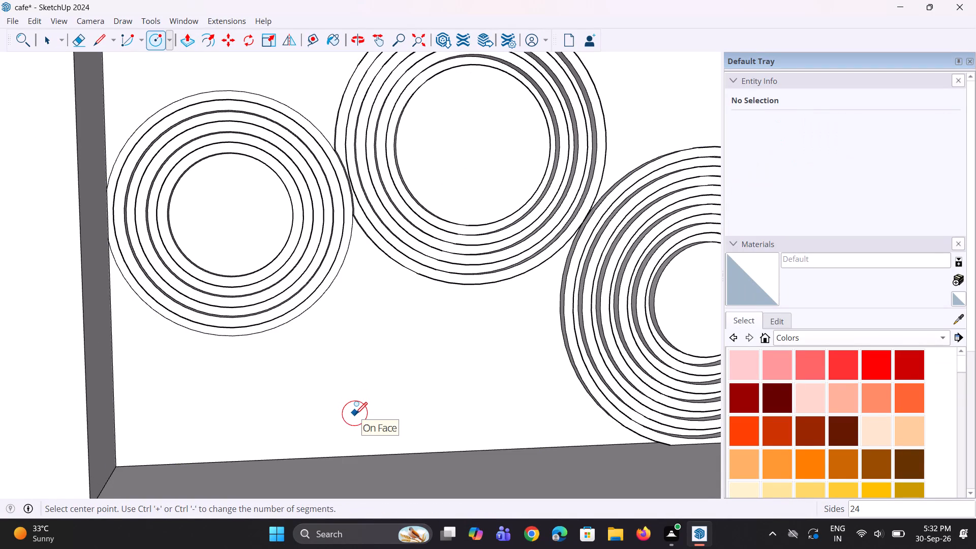
left_click(355, 413)
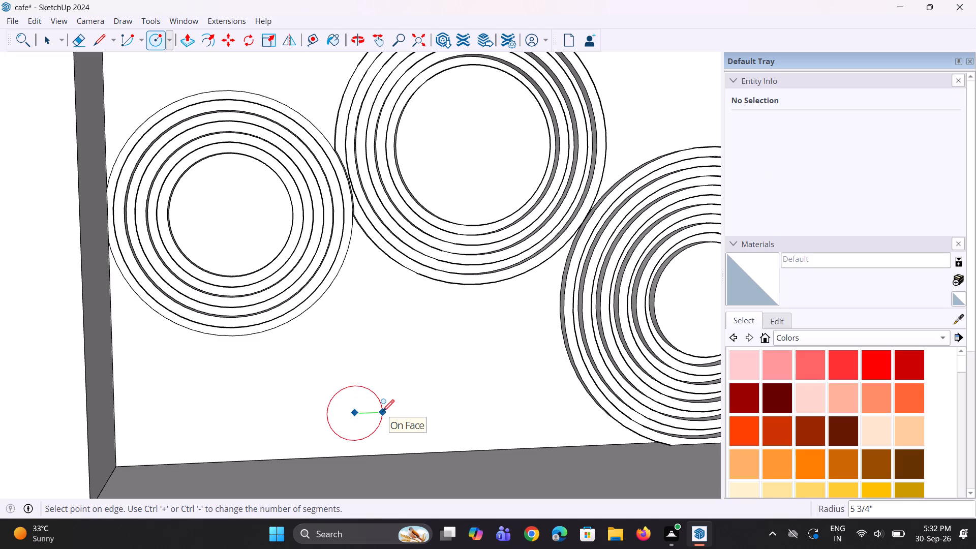
left_click(382, 411)
key("space")
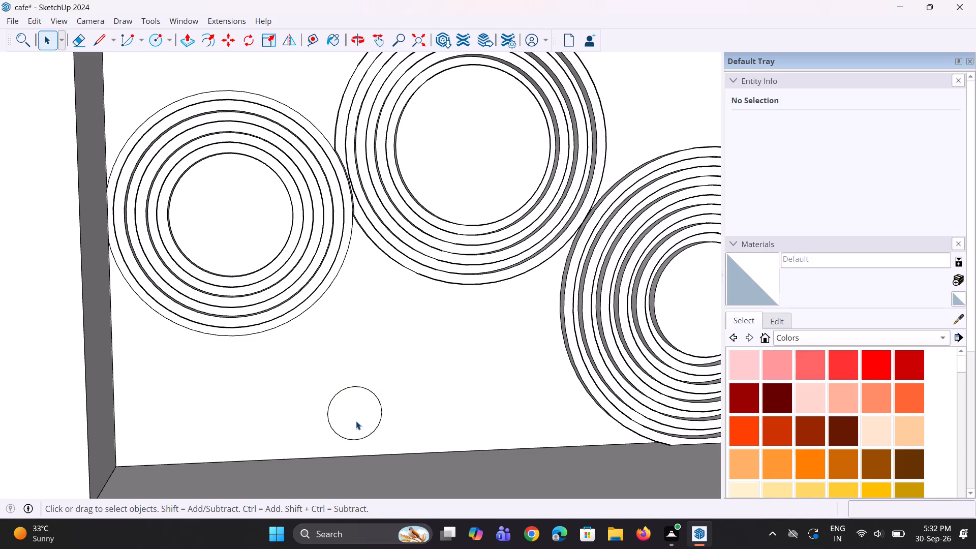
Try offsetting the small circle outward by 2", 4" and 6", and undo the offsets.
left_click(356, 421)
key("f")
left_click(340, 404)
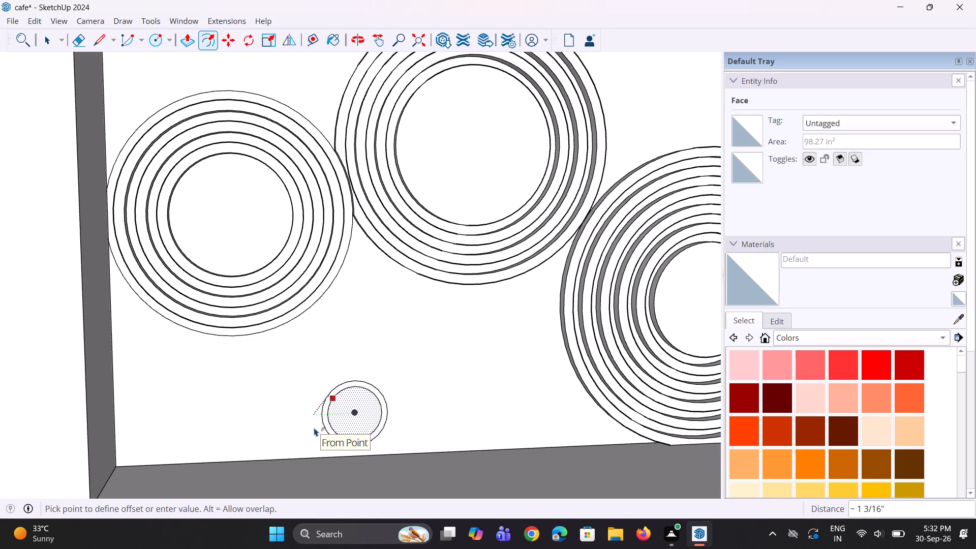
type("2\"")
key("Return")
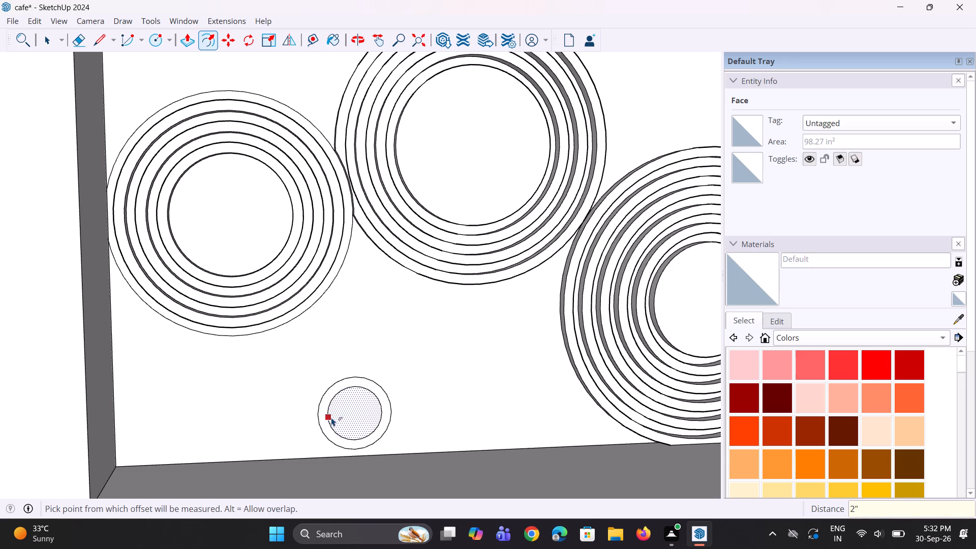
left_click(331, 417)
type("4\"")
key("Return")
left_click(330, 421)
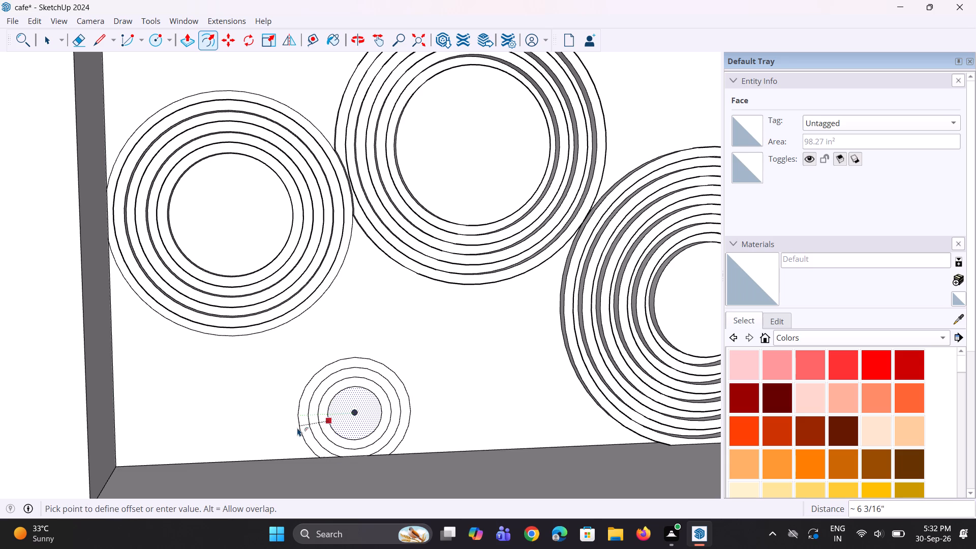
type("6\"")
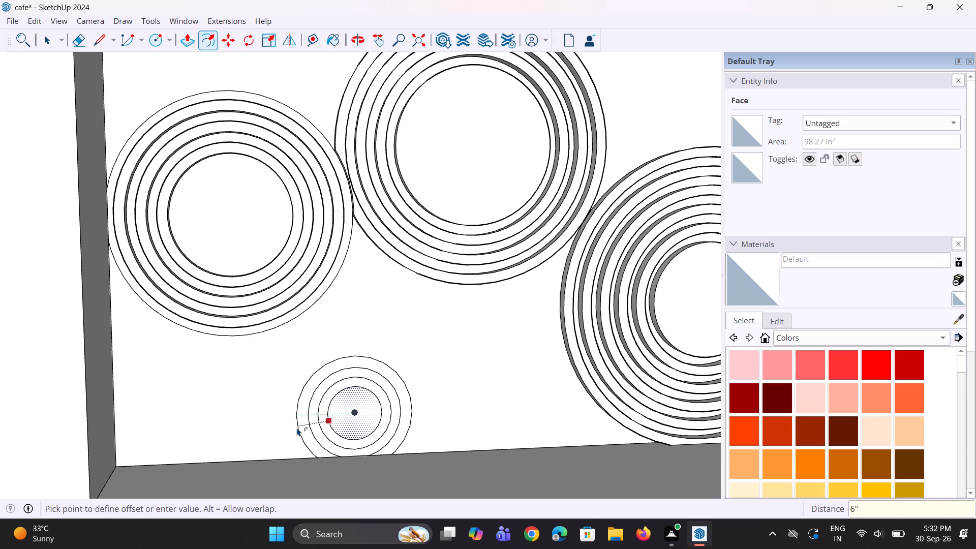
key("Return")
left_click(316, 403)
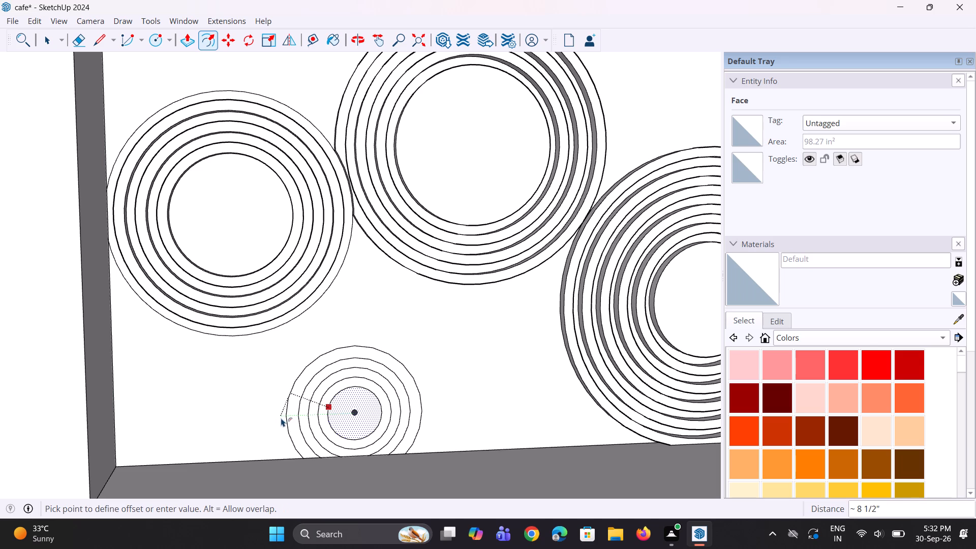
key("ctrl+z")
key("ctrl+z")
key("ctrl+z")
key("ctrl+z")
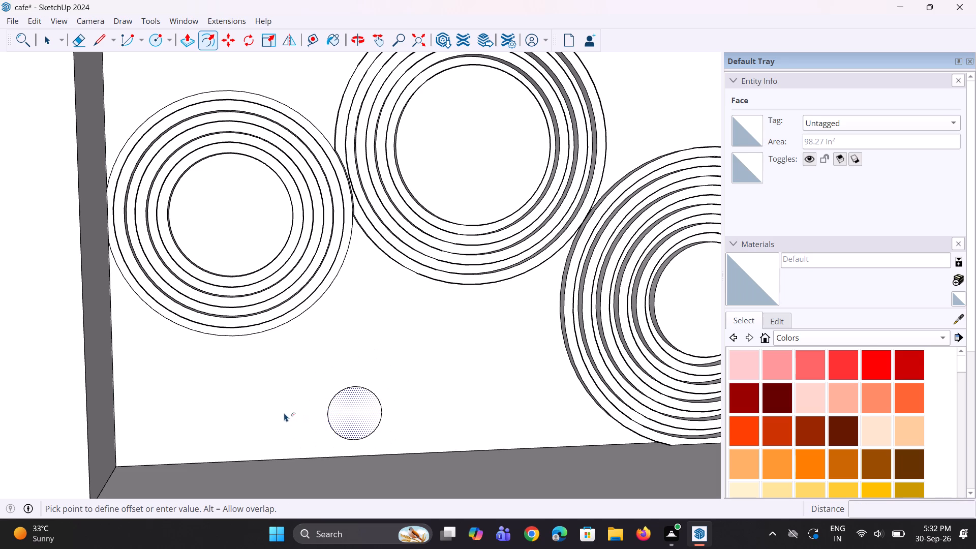
Set the small circle's segments to 54.
key("space")
key("space")
left_click(361, 387)
scroll(361, 387, "up", 3)
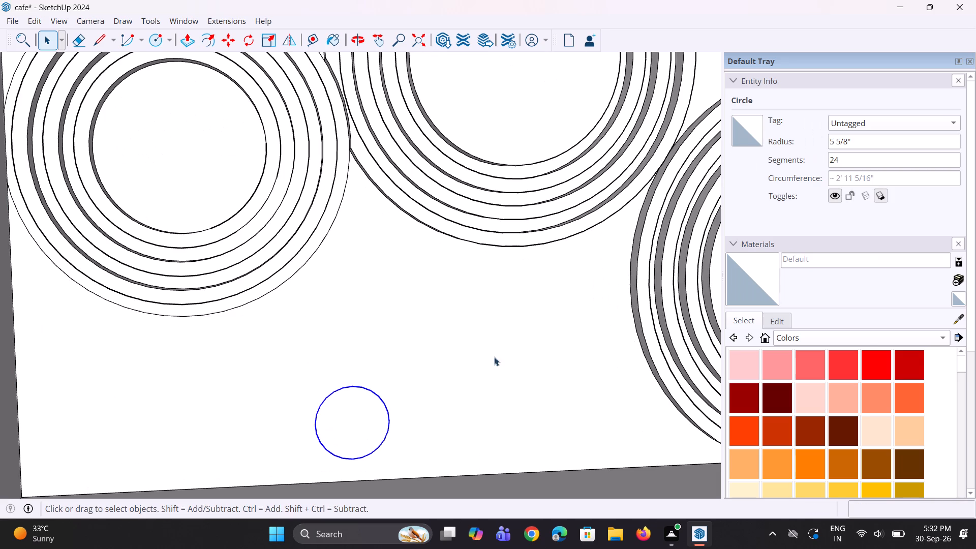
left_click_drag(844, 156, 791, 167)
key("Left")
key("BackSpace")
key("5")
key("Return")
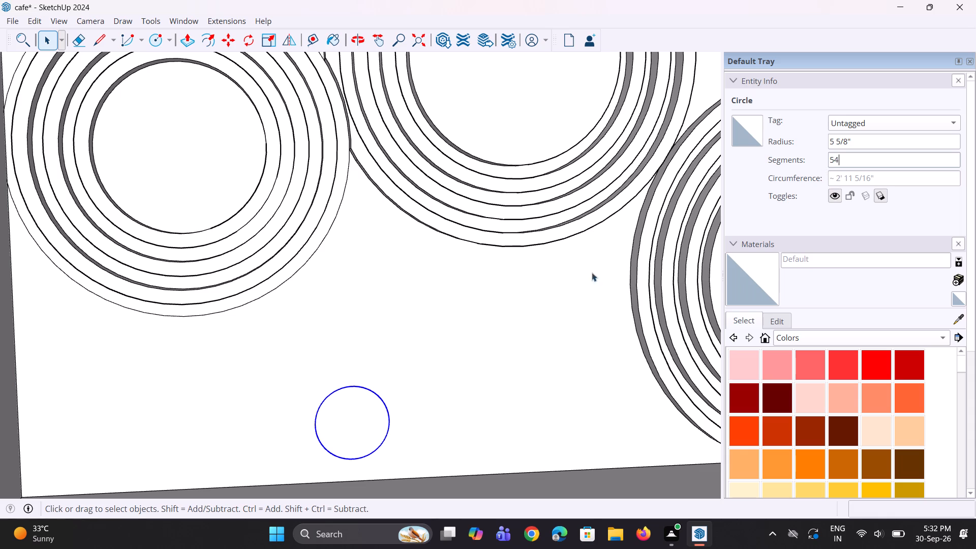
Offset the smoothed small circle outward by 2", 4" and 6" to start a fourth concentric group.
key("f")
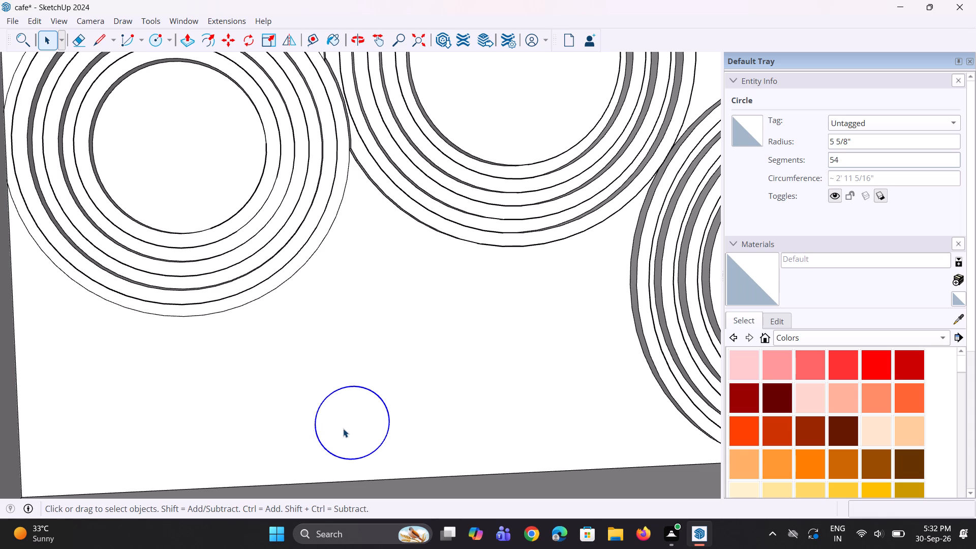
left_click(343, 429)
key("f")
left_click(324, 413)
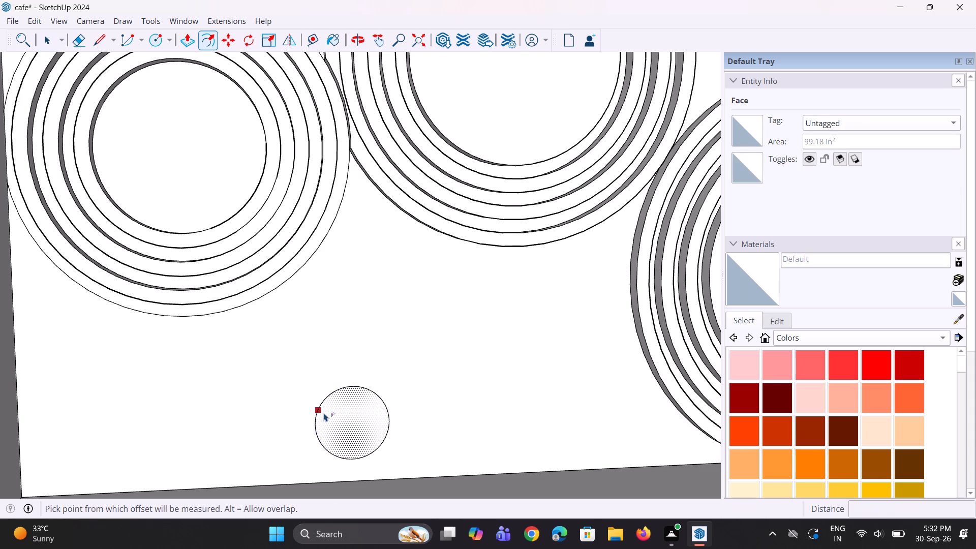
key("2")
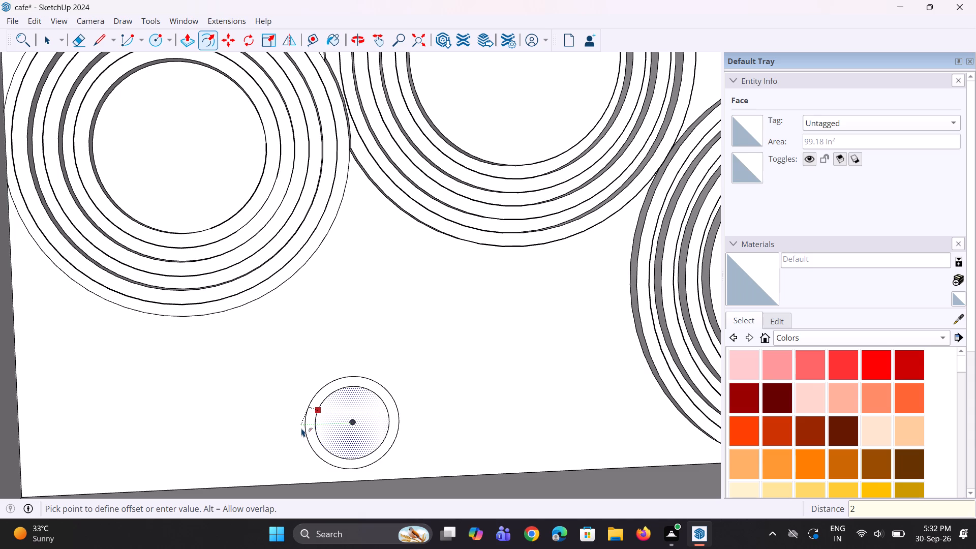
key("shift+quotedbl")
key("Return")
left_click(312, 416)
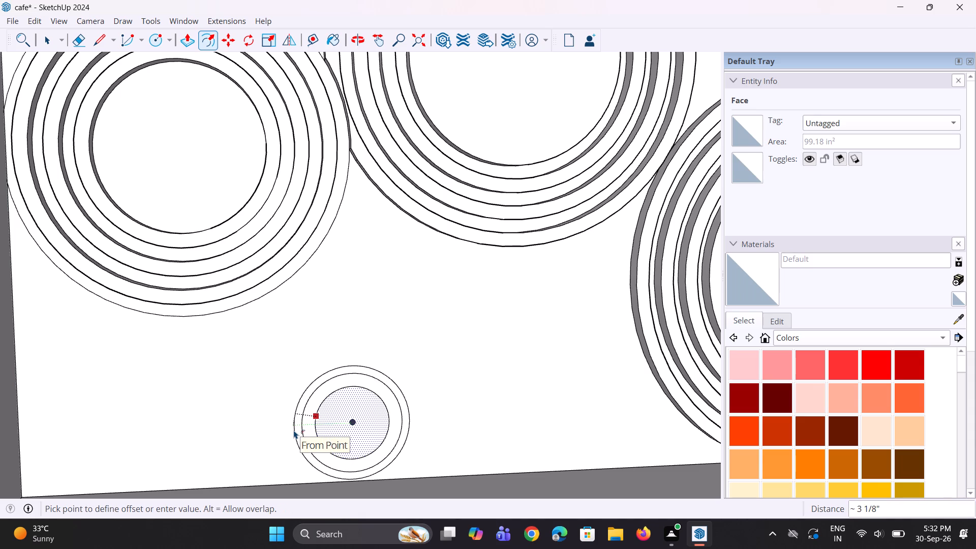
type("4\"")
key("Return")
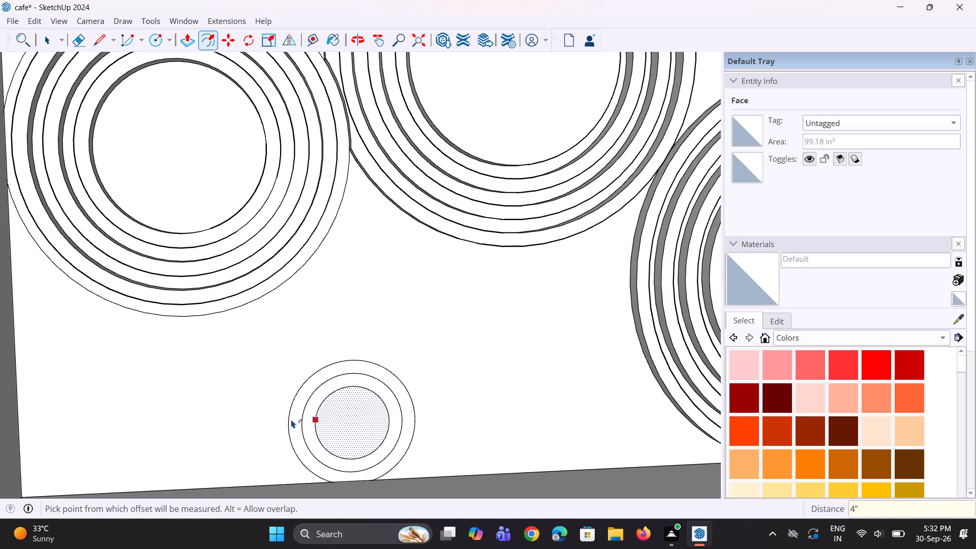
left_click(291, 419)
key("6")
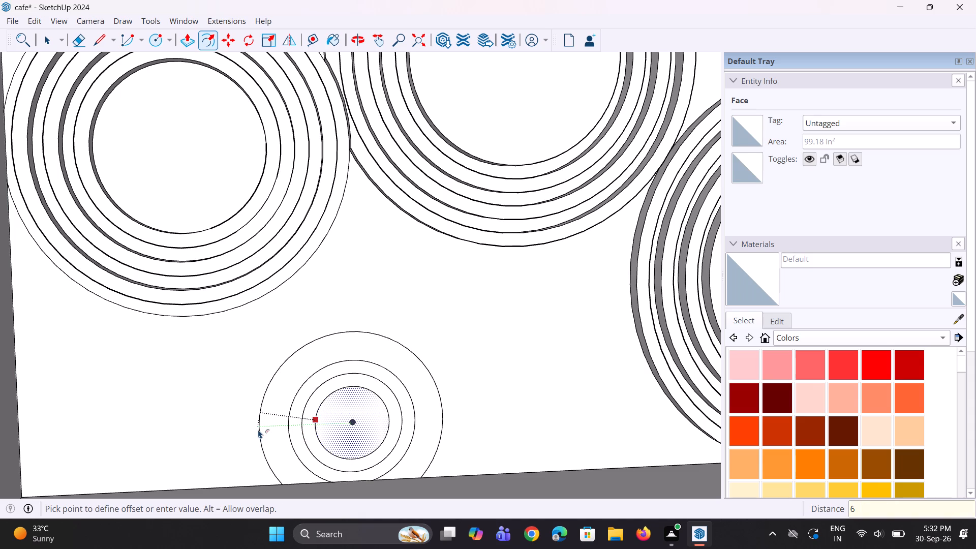
key("shift+Return")
key("shift+quotedbl")
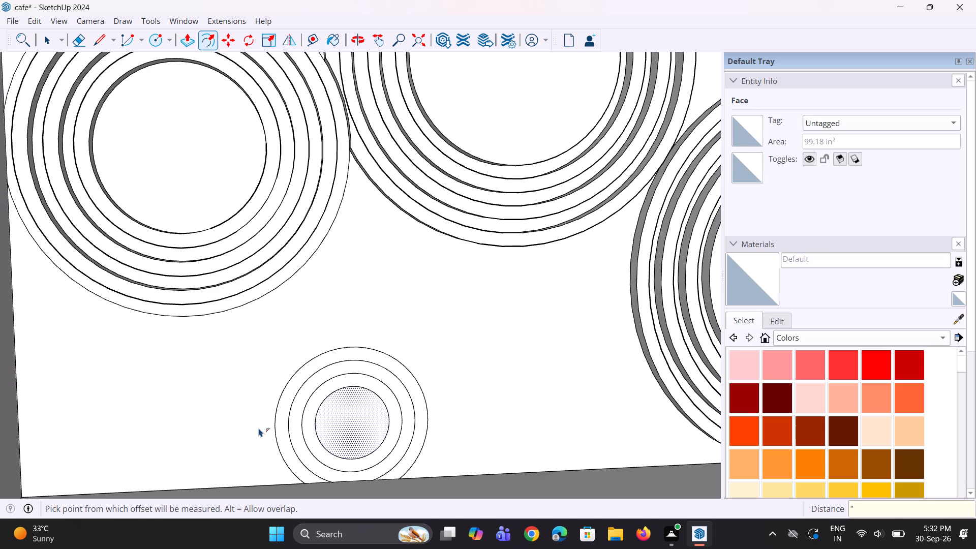
Set the third ring's offset from the small circle to 6".
key("BackSpace")
key("6")
key("shift+quotedbl")
key("Return")
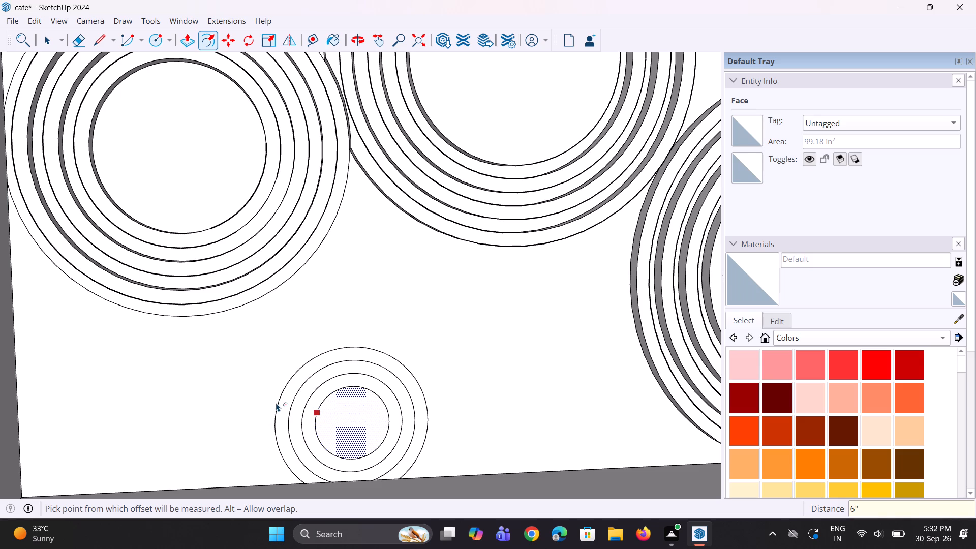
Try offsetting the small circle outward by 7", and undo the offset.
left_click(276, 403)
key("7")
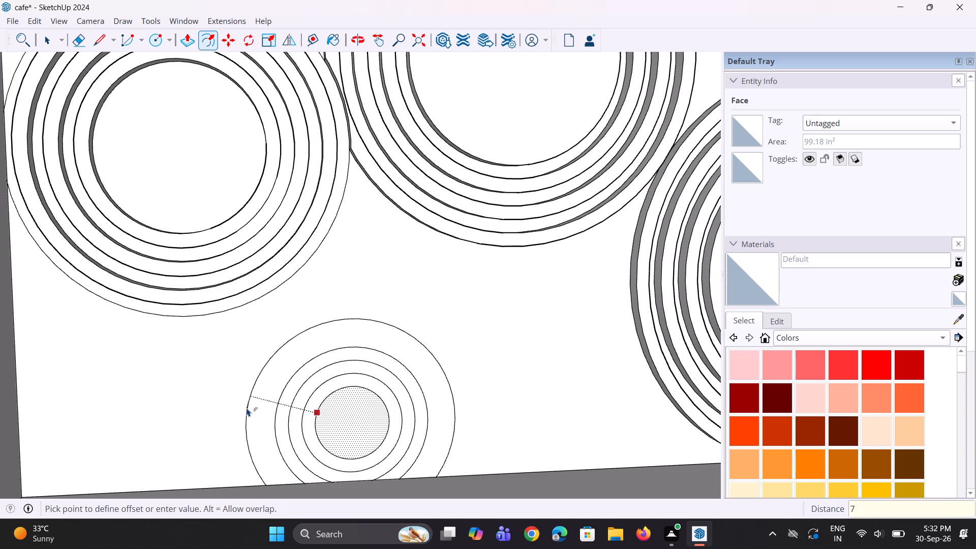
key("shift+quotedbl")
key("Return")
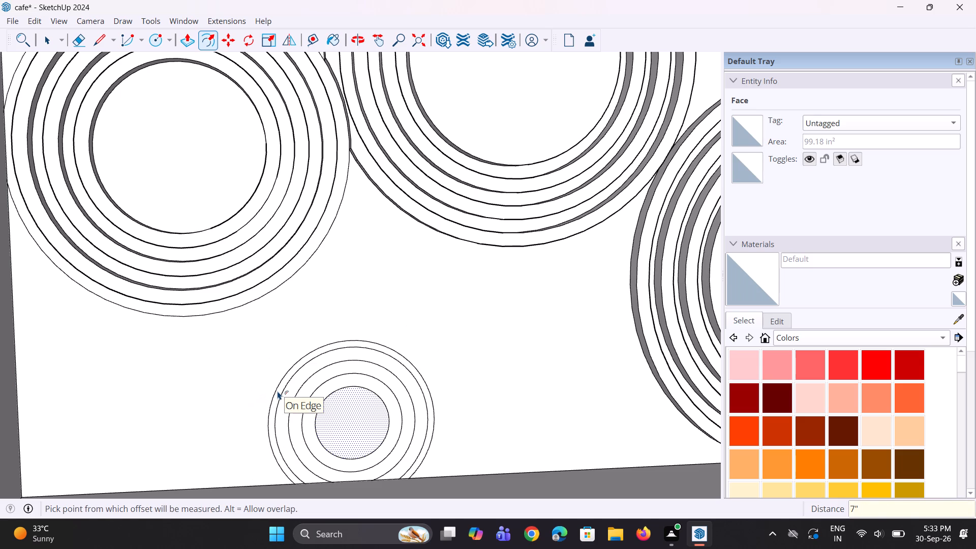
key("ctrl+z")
Offset the small circle outward by 8", 10" and 12" to add three more rings to the fourth group.
left_click(280, 390)
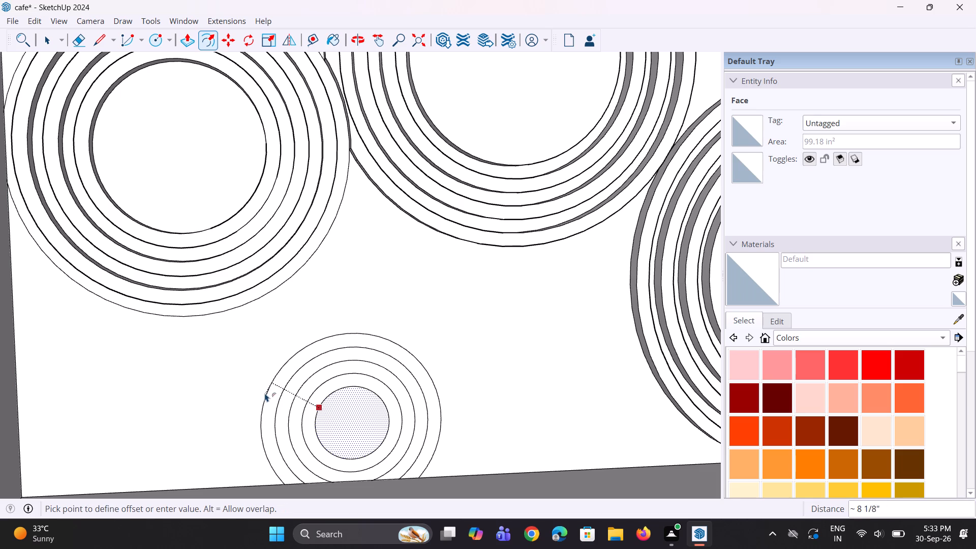
key("8")
key("shift+quotedbl")
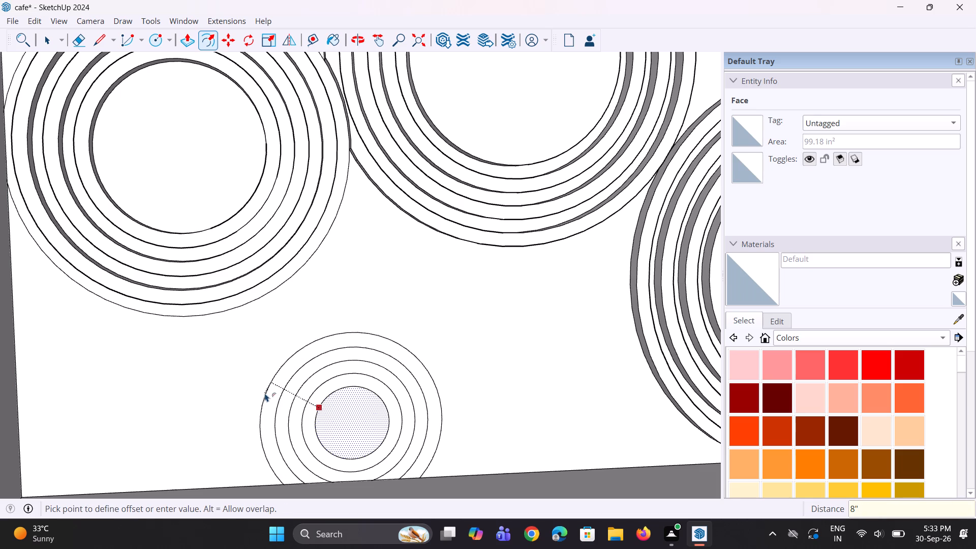
key("Return")
left_click(264, 386)
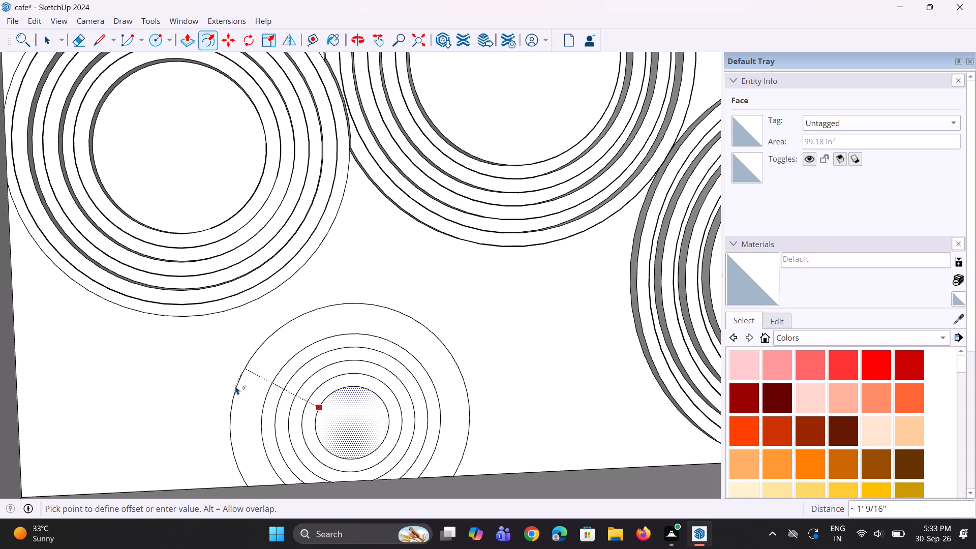
type("10\"")
key("Return")
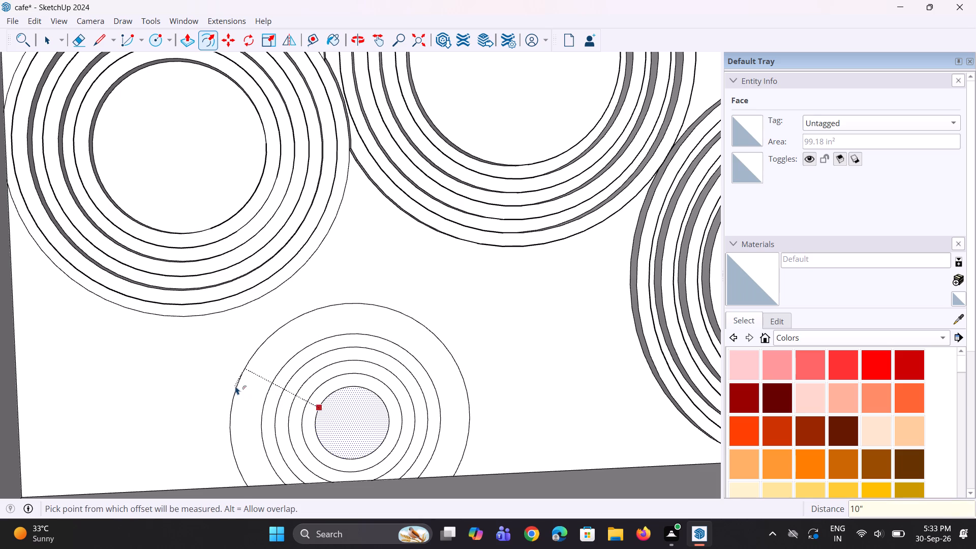
left_click(263, 373)
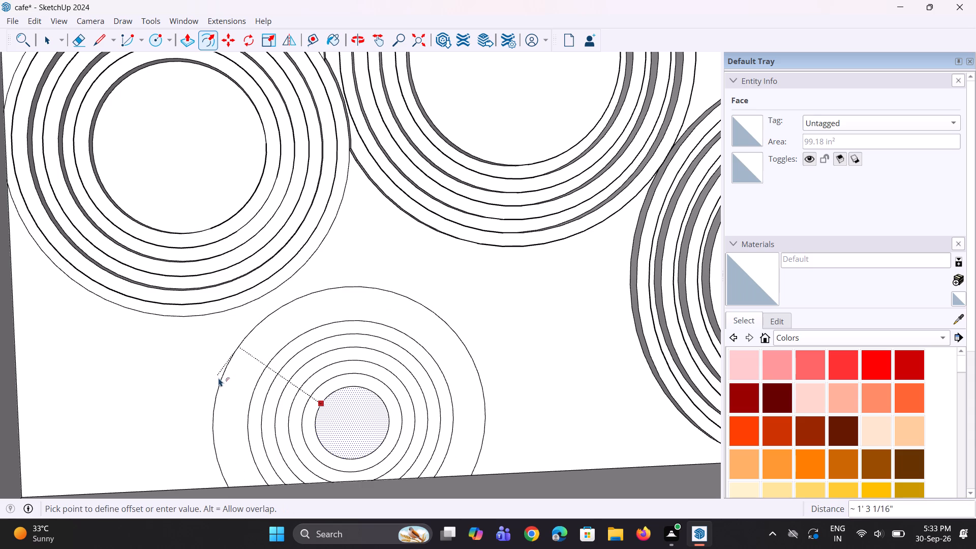
type("12\"")
key("Return")
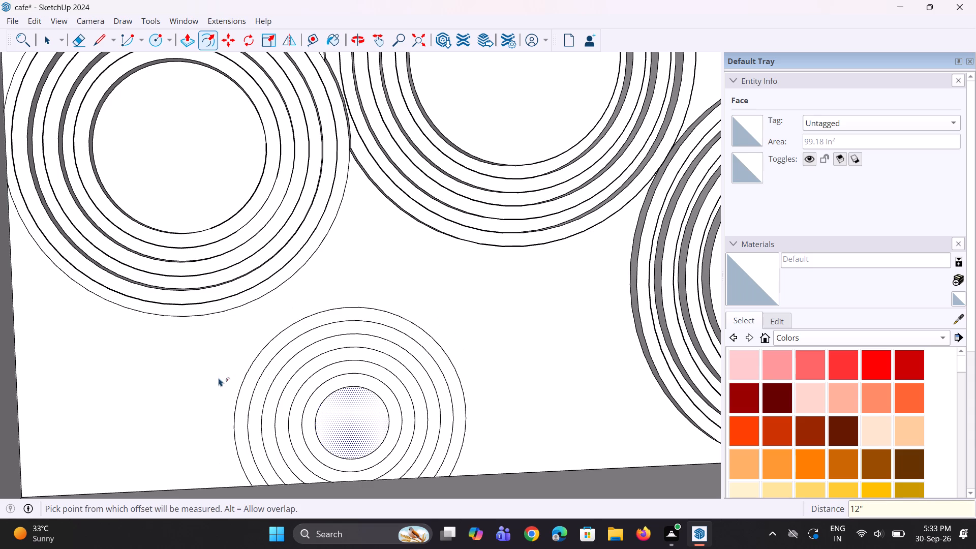
Offset the small circle outward by 14" and 16" to continue the fourth group's rings.
left_click(241, 368)
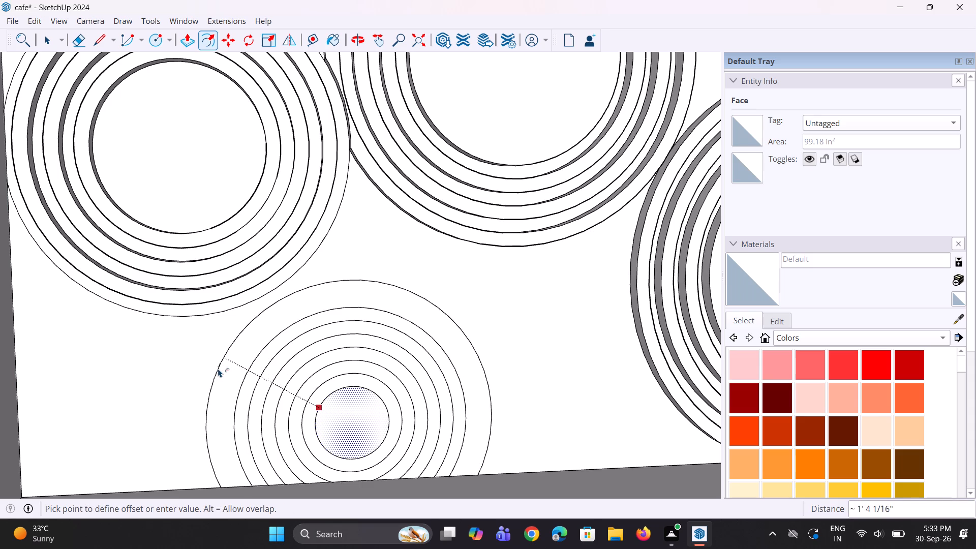
type("14")
key("shift+quotedbl")
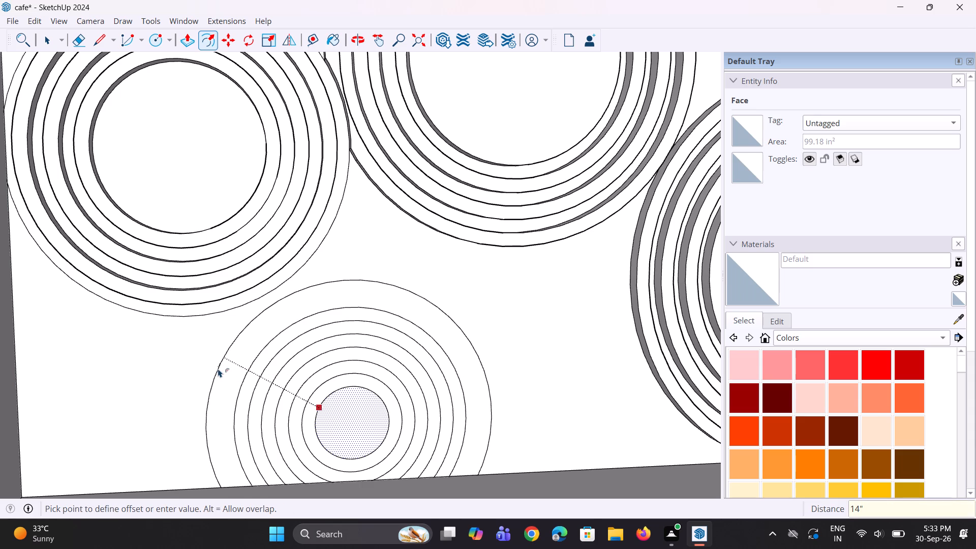
key("Return")
left_click(218, 369)
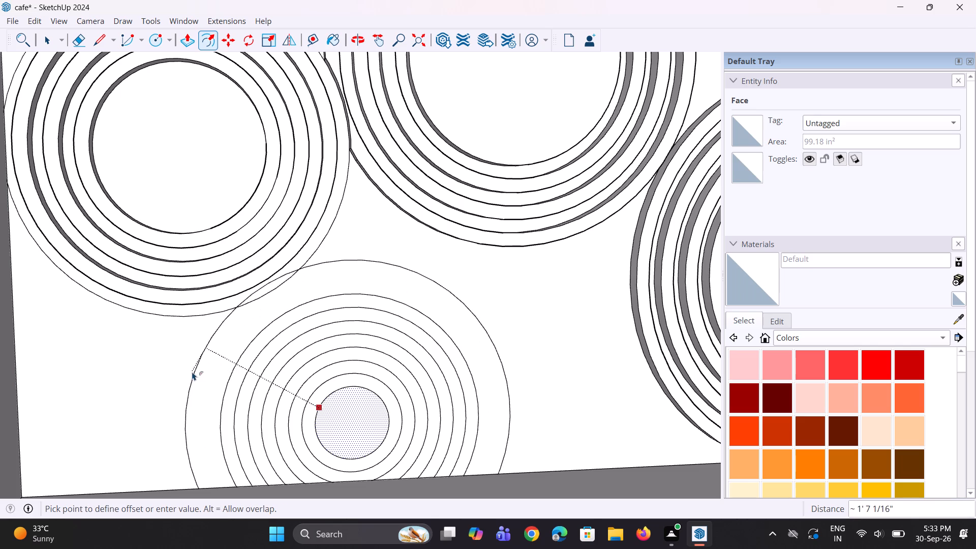
type("16")
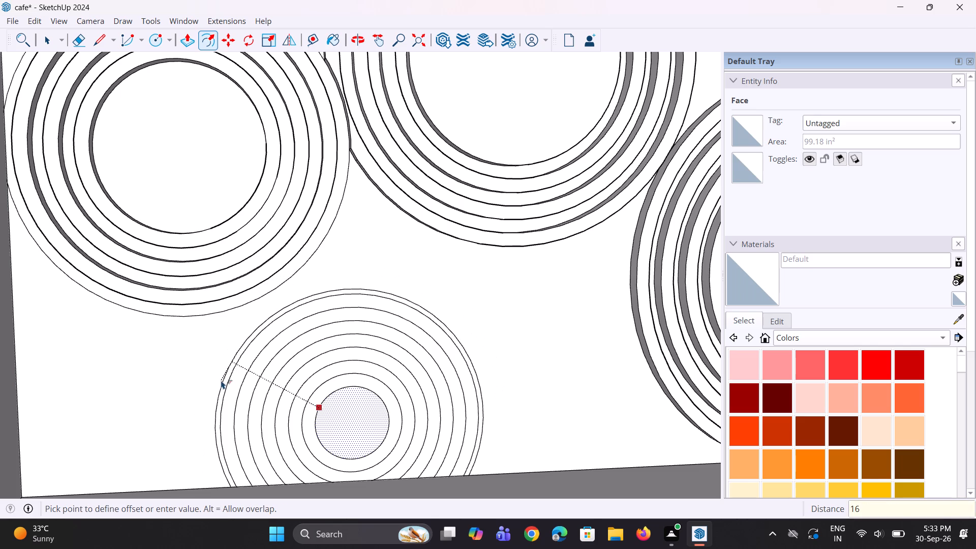
key("shift+quotedbl")
key("Return")
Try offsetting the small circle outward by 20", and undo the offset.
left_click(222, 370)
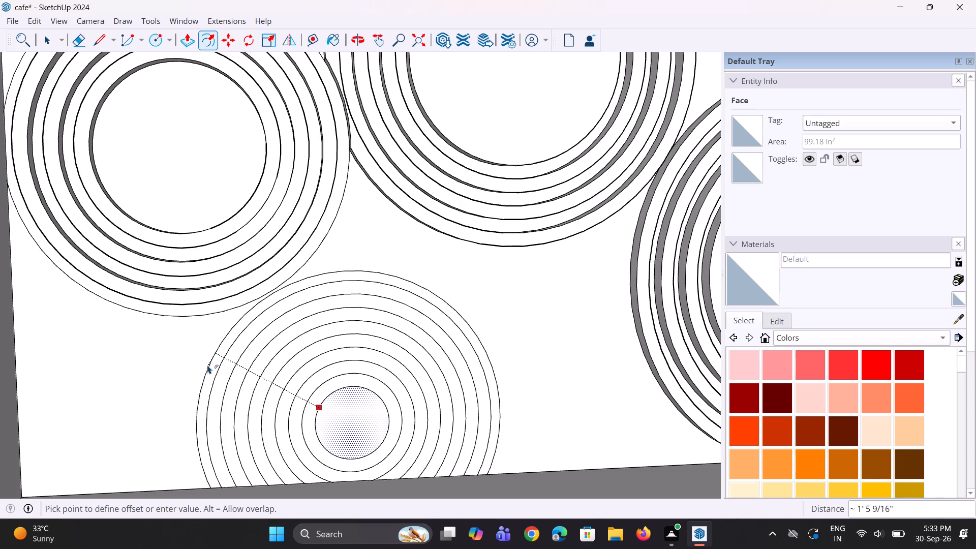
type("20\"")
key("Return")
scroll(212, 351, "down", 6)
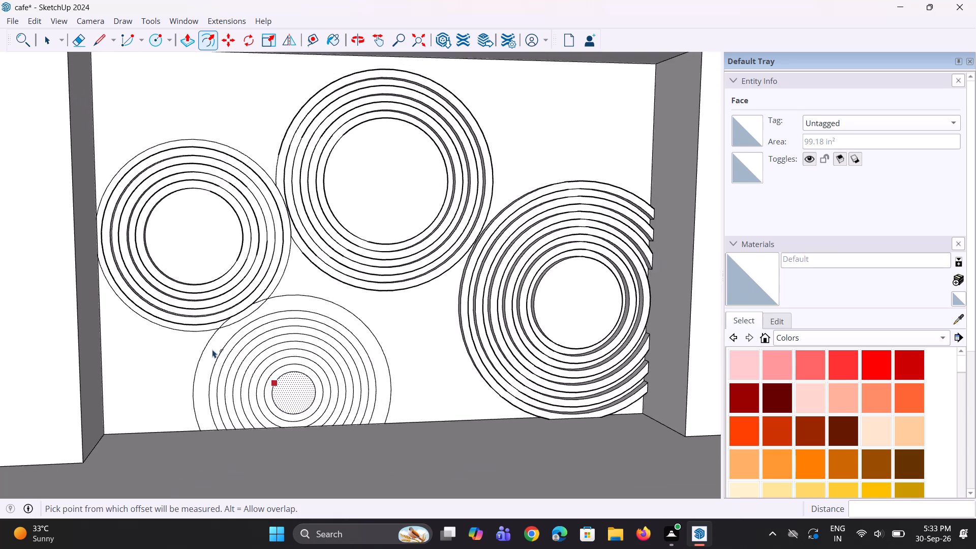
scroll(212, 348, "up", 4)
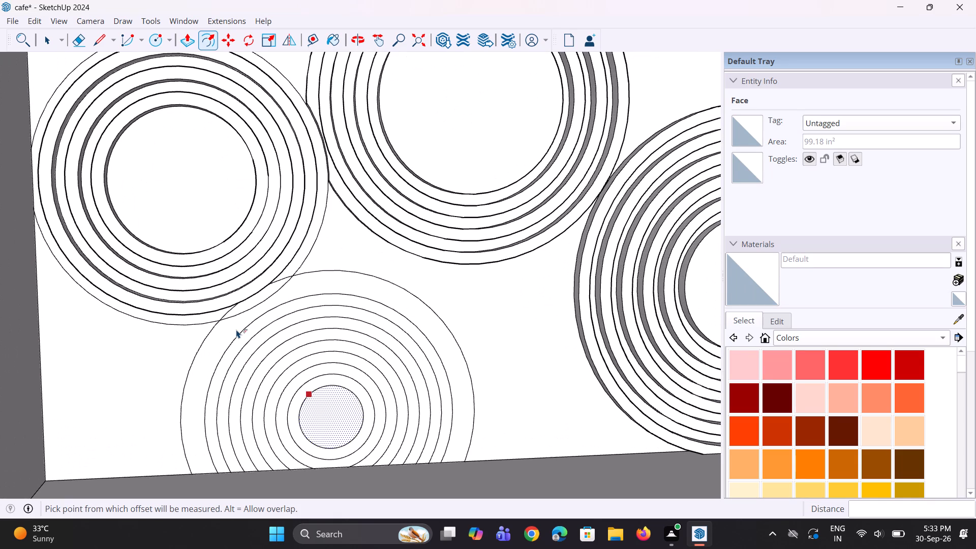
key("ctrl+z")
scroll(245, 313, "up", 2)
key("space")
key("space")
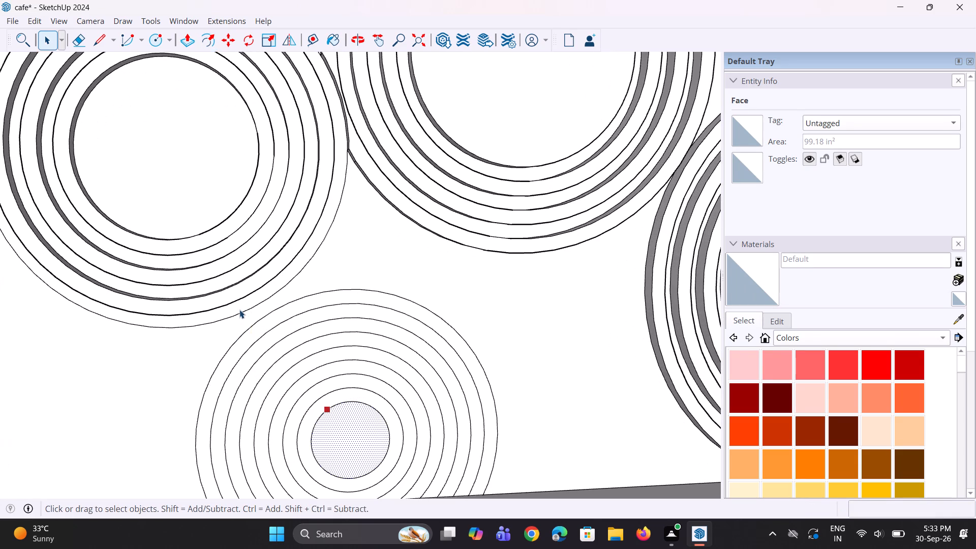
Offset the small circle's face outward by about 1' 5 15/16" to form the fourth group's outermost ring.
scroll(239, 310, "down", 8)
middle_click_drag(239, 309, 274, 286)
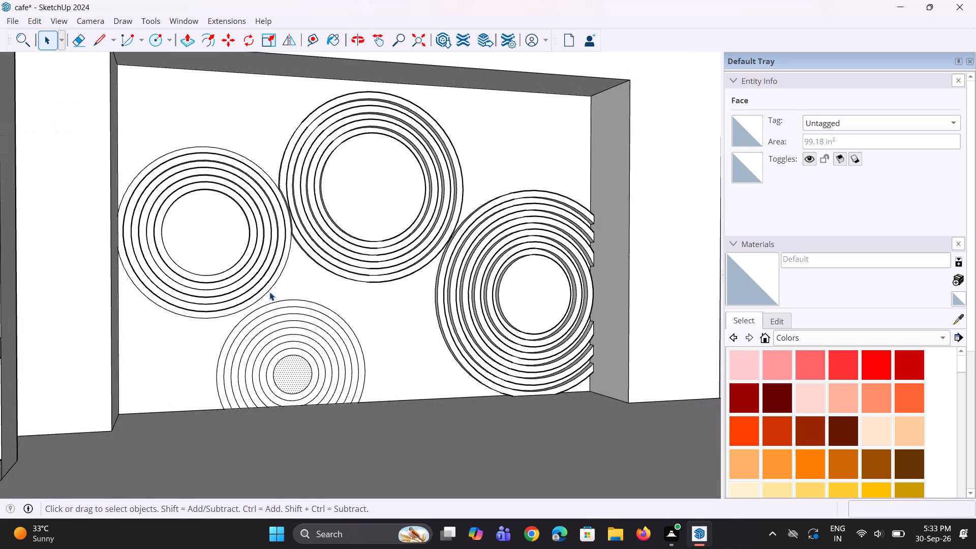
scroll(261, 309, "up", 5)
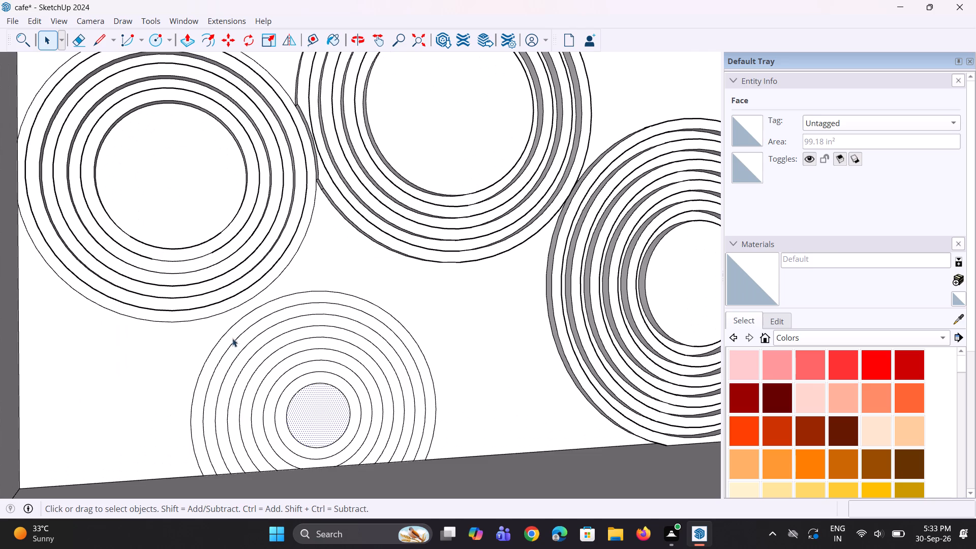
left_click(306, 412)
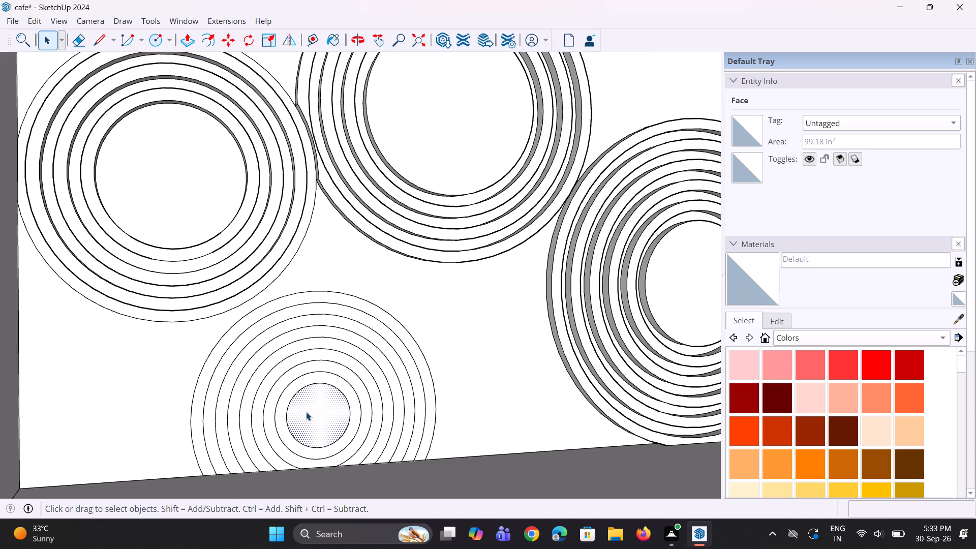
key("f")
left_click(301, 407)
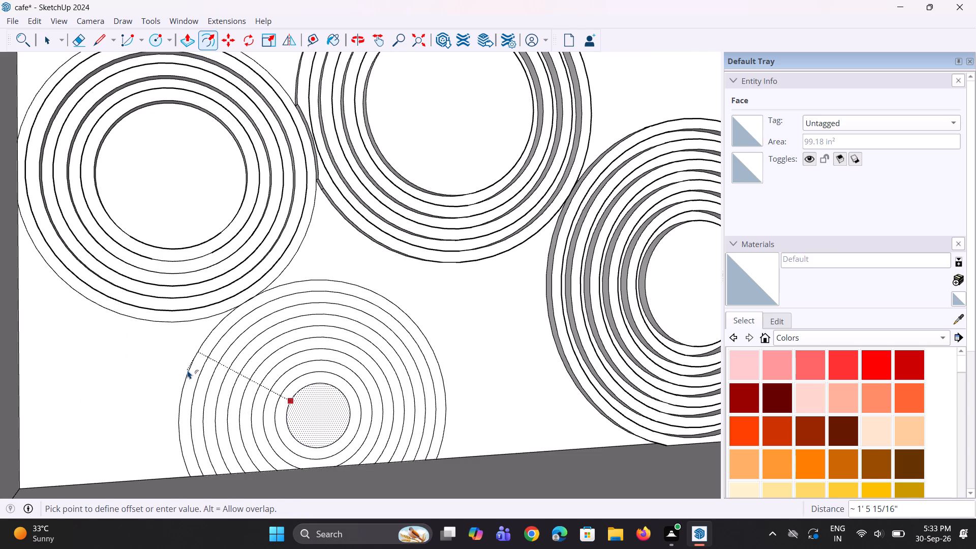
left_click(188, 370)
middle_click_drag(325, 340, 289, 346)
key("space")
key("space")
Push/Pull five alternate ring bands of the fourth group out from the wall by the last-used distance, starting with the outermost band.
scroll(112, 353, "down", 3)
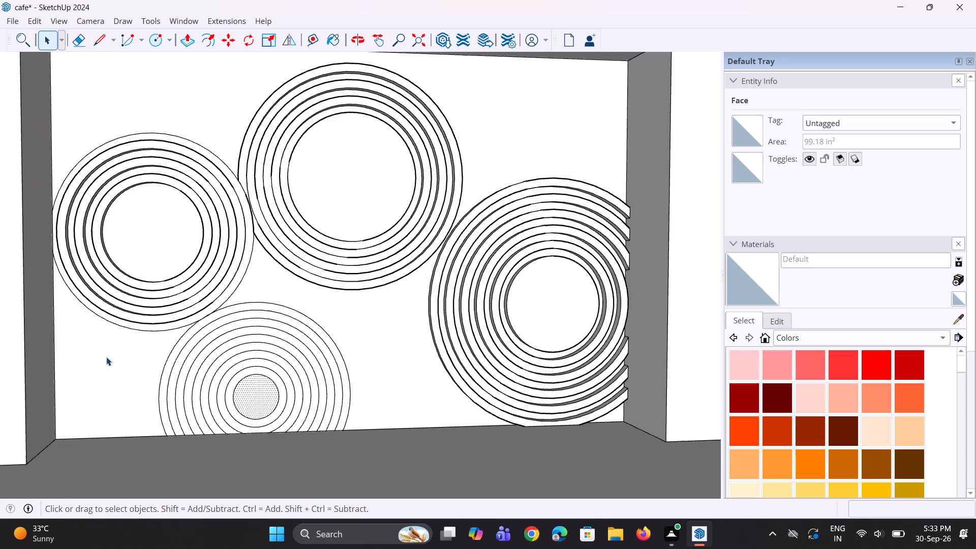
scroll(106, 357, "down", 5)
middle_click_drag(215, 332, 238, 331)
scroll(283, 362, "up", 6)
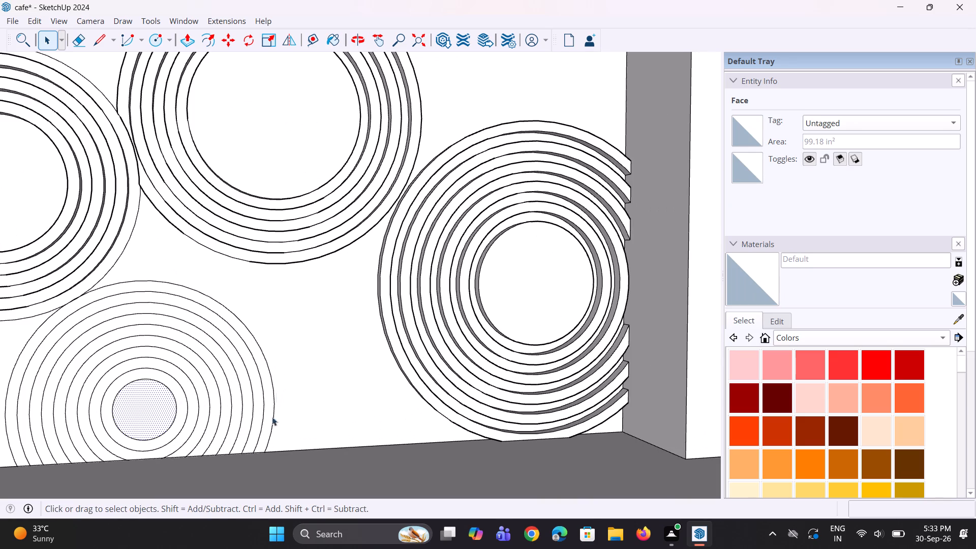
scroll(260, 436, "down", 4)
scroll(139, 315, "up", 6)
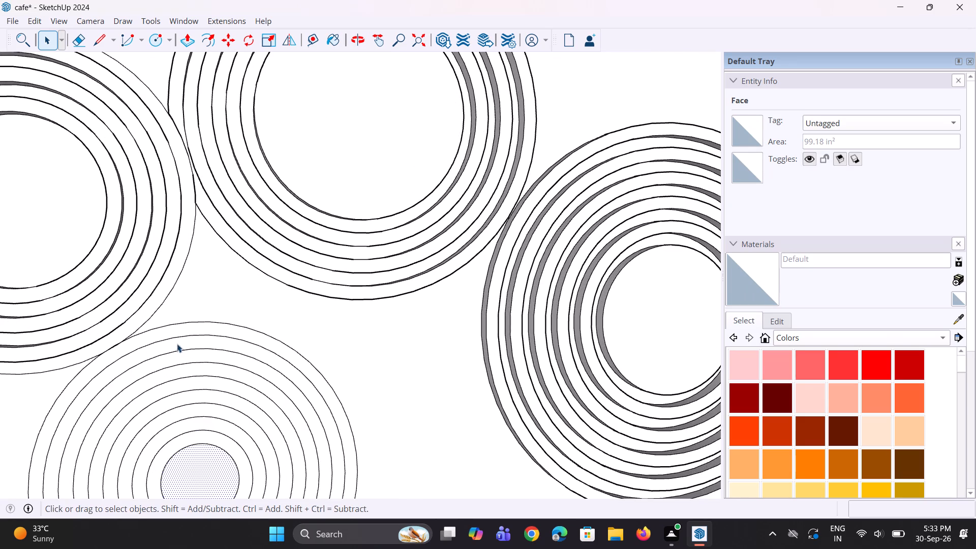
left_click(201, 330)
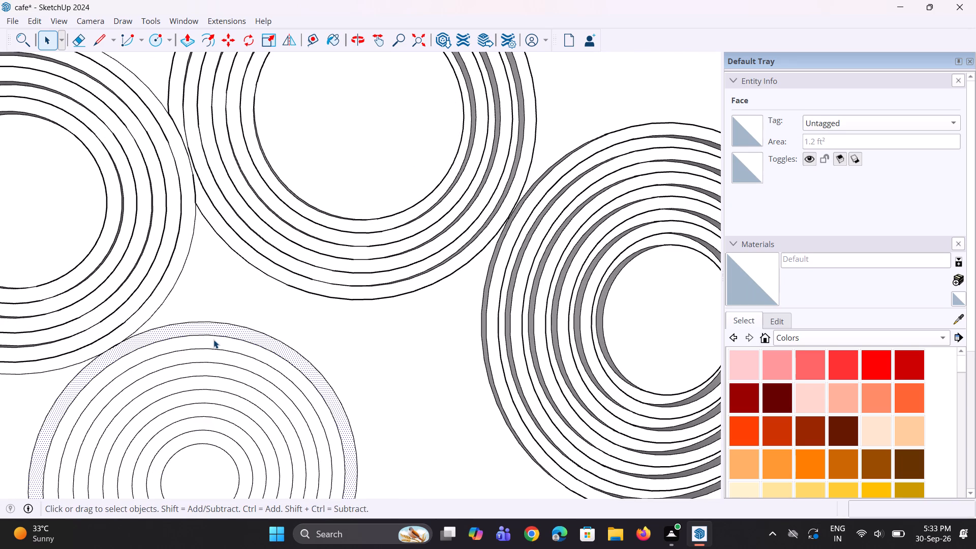
key("p")
double_click(224, 332)
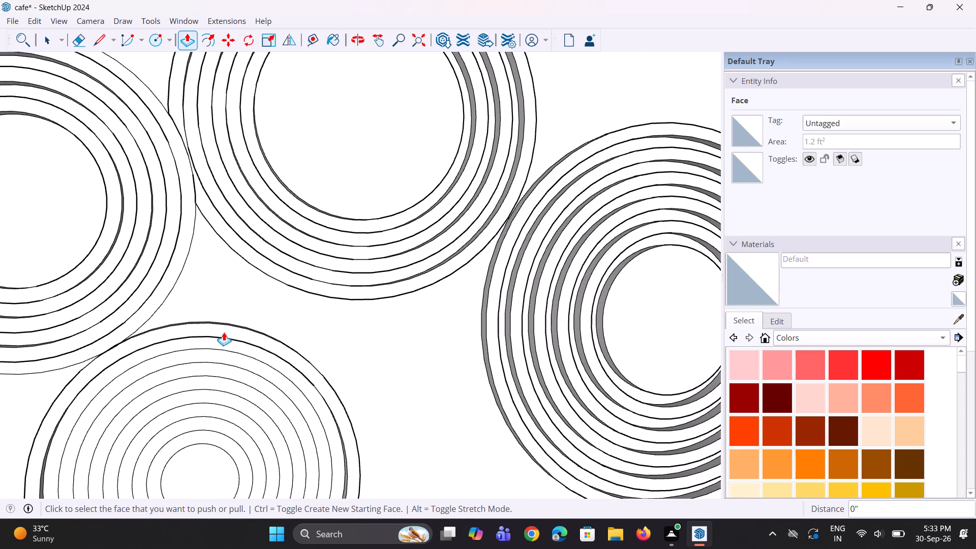
double_click(218, 353)
double_click(216, 379)
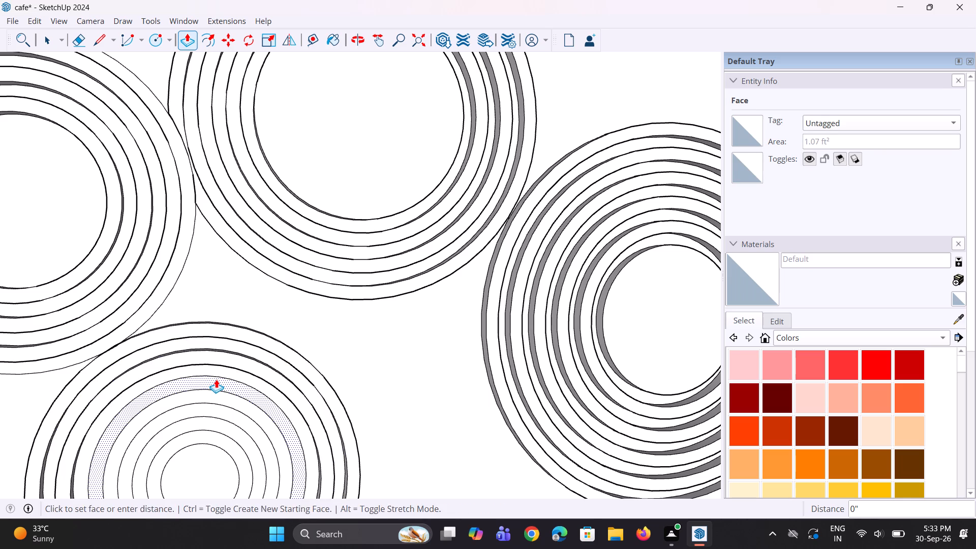
double_click(218, 406)
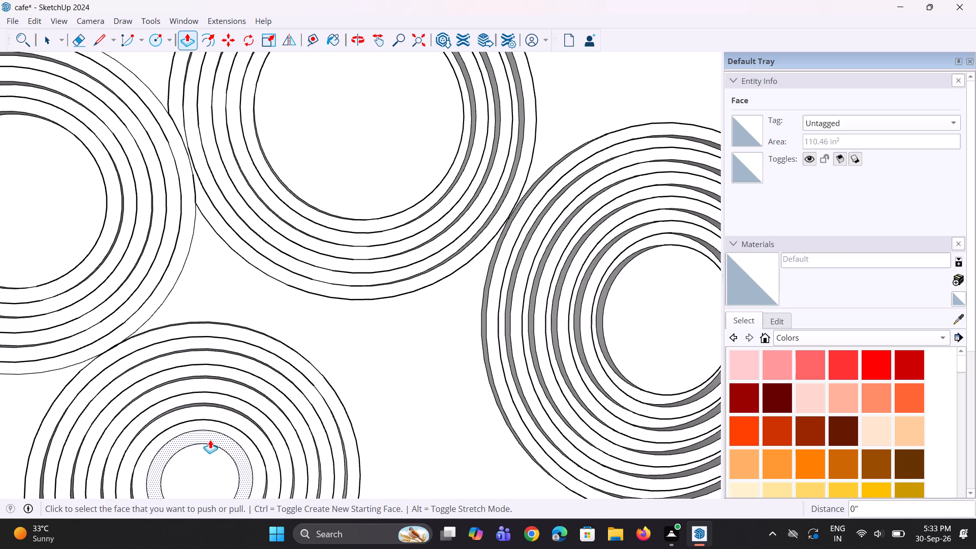
double_click(210, 440)
Examine the recessed wall with its four concentric ring groups from several angles within the café.
scroll(199, 430, "down", 8)
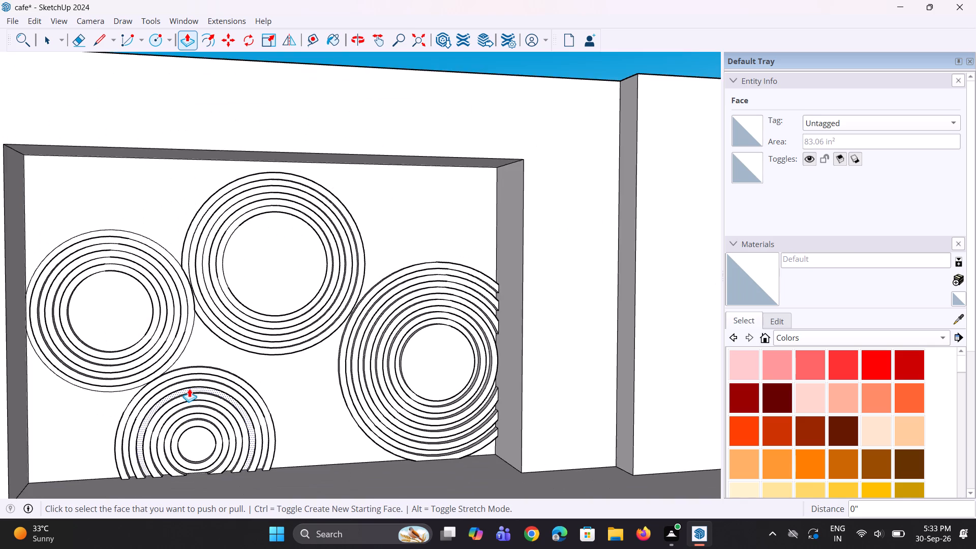
scroll(189, 387, "down", 3)
middle_click_drag(200, 387, 250, 393)
key("space")
key("space")
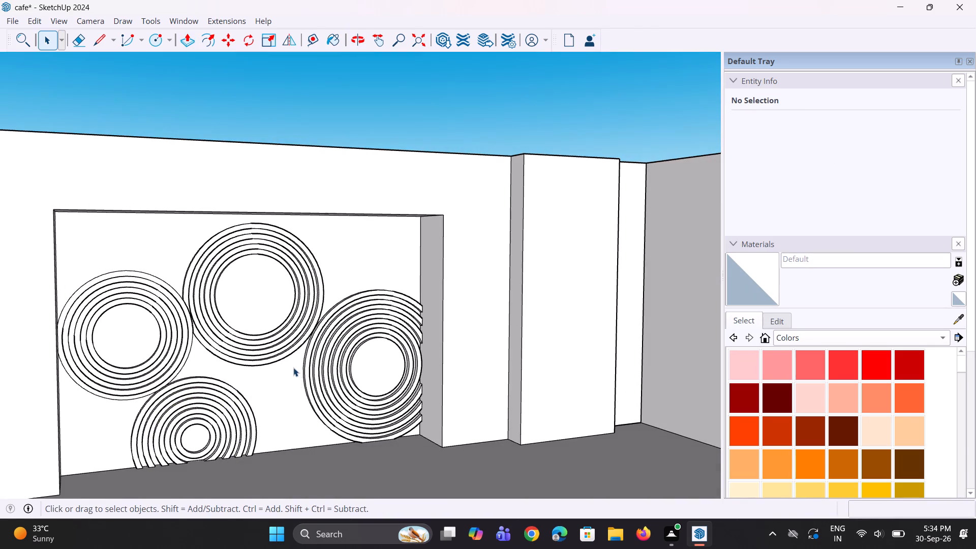
scroll(293, 368, "down", 5)
middle_click_drag(293, 368, 165, 435)
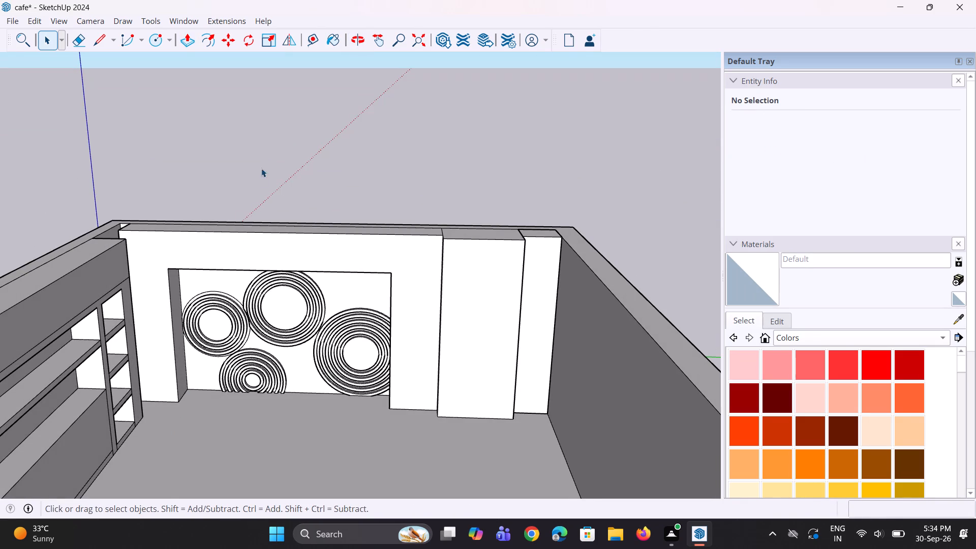
left_click(261, 168)
middle_click_drag(237, 289, 239, 217)
scroll(231, 321, "up", 4)
scroll(234, 337, "down", 4)
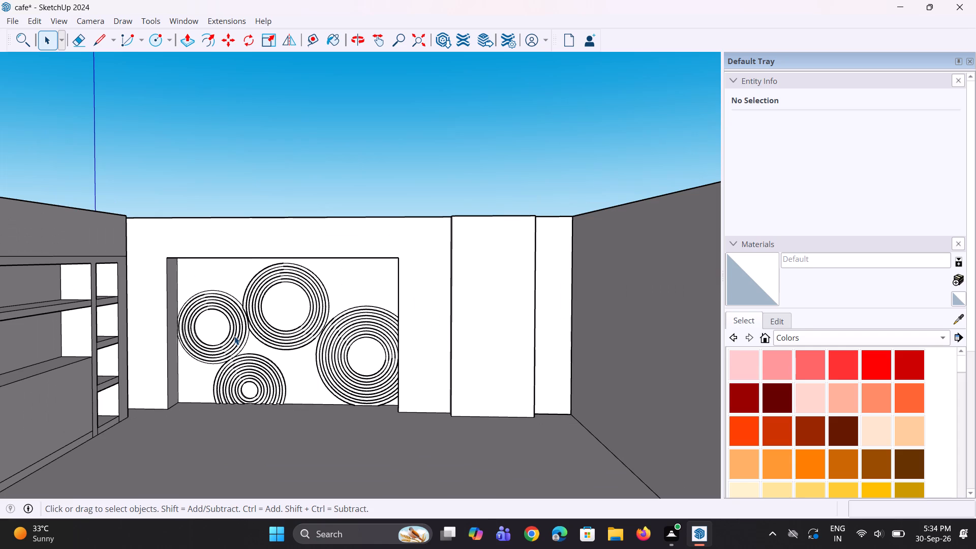
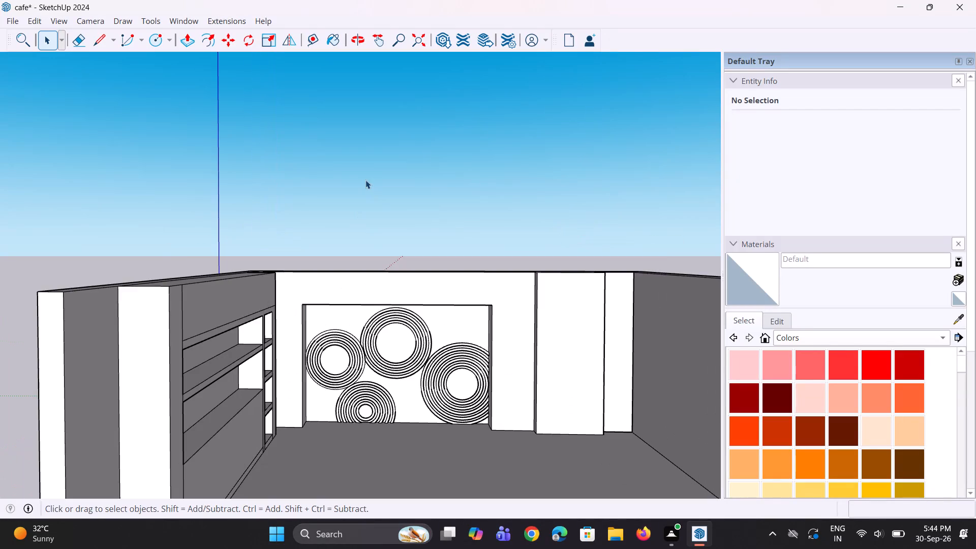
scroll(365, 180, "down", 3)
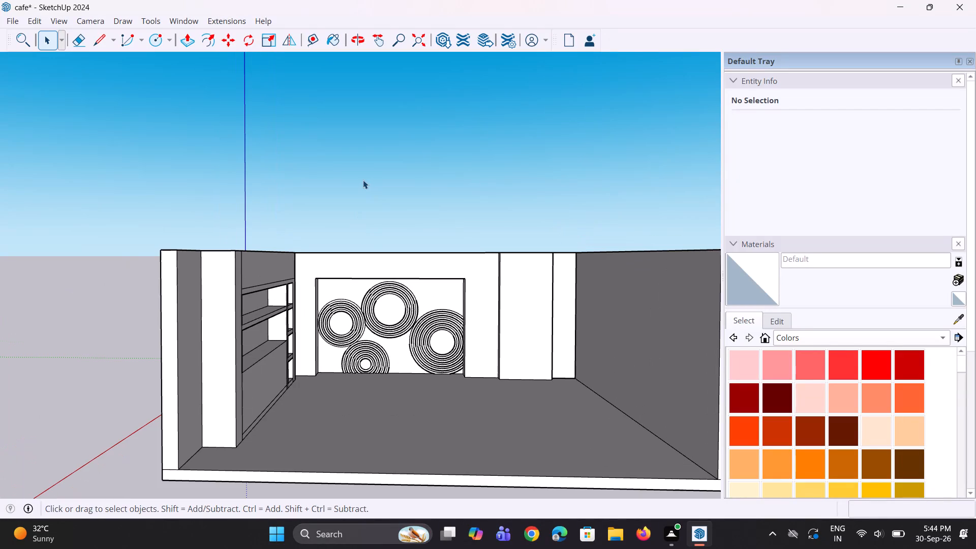
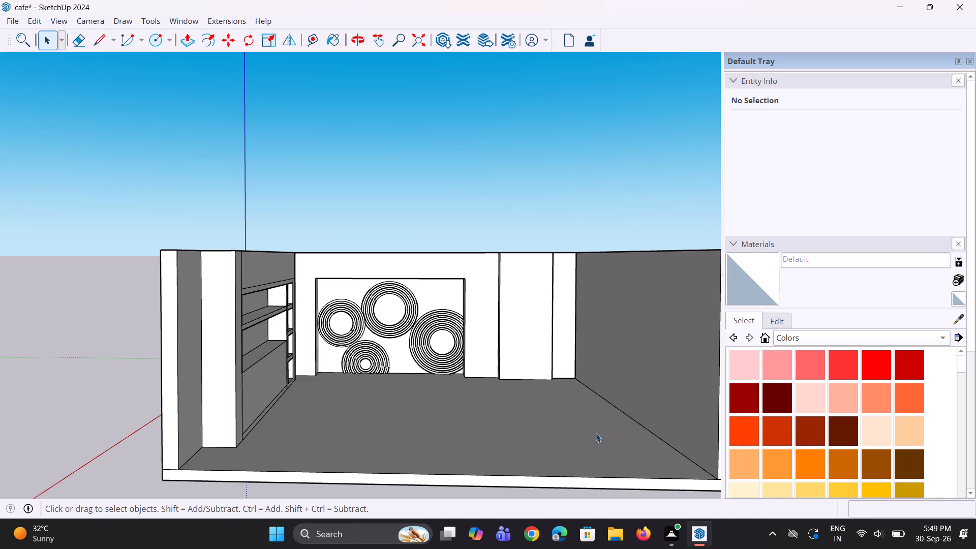
Examine the raised concentric rings on the recessed wall up close and from across the café interior.
scroll(440, 442, "down", 4)
scroll(401, 371, "up", 6)
middle_click_drag(398, 379, 407, 378)
scroll(385, 346, "down", 4)
middle_click_drag(393, 344, 314, 335)
scroll(297, 330, "up", 1)
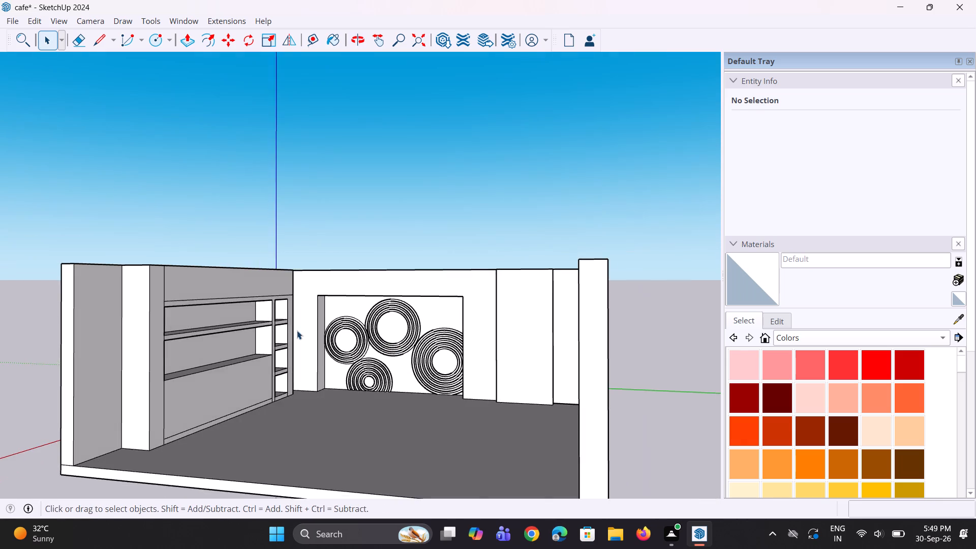
scroll(297, 330, "up", 5)
middle_click_drag(344, 326, 360, 316)
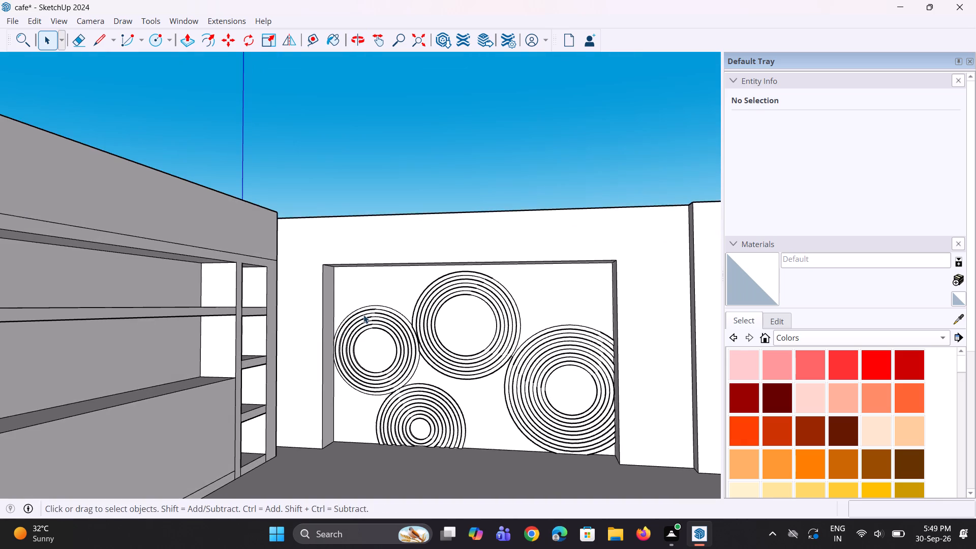
scroll(363, 315, "down", 3)
middle_click_drag(363, 315, 457, 355)
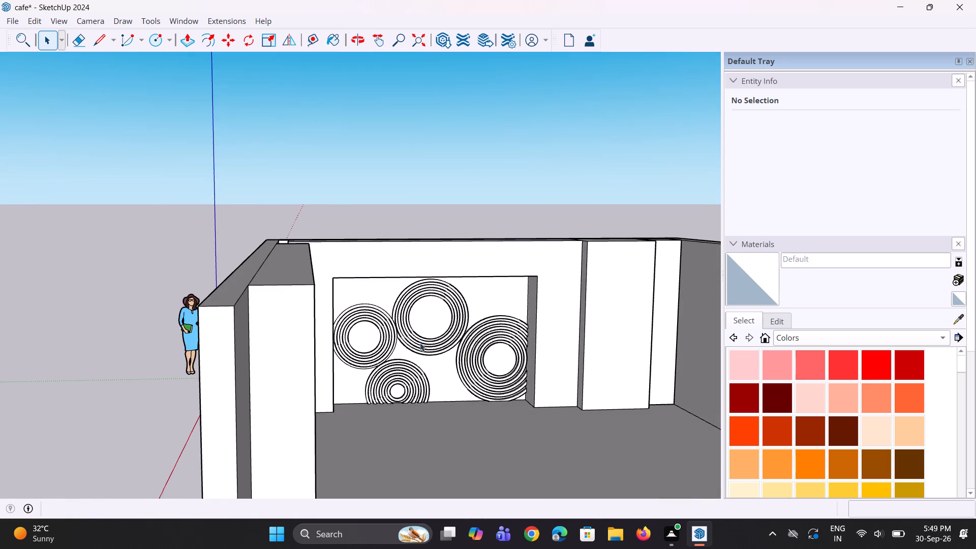
scroll(330, 324, "down", 4)
middle_click(391, 350)
middle_click_drag(384, 350, 366, 337)
scroll(366, 337, "up", 3)
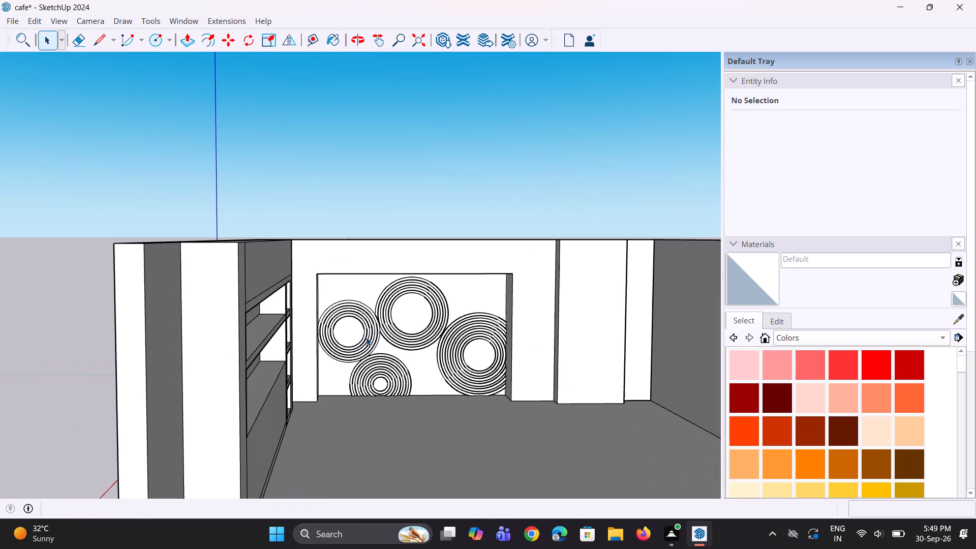
scroll(396, 285, "down", 3)
scroll(373, 295, "up", 4)
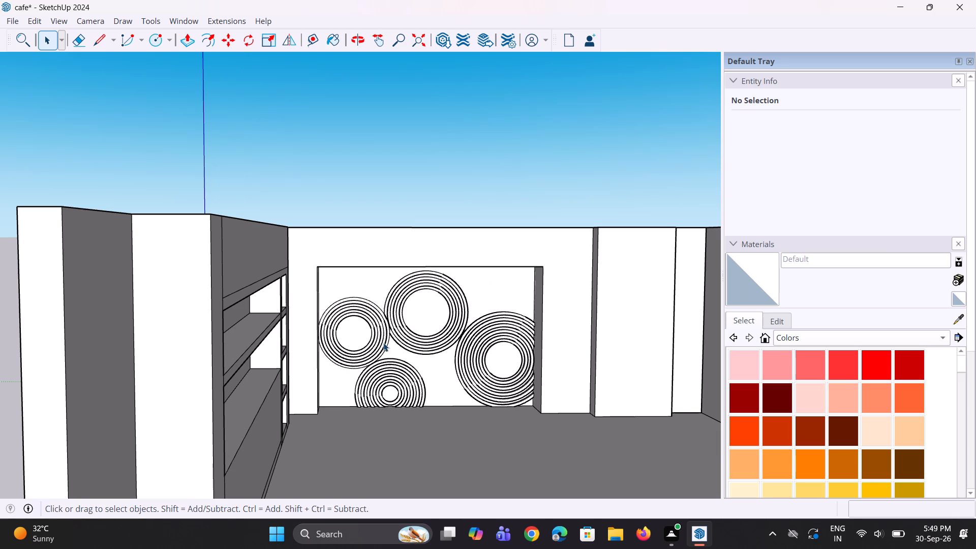
scroll(384, 343, "up", 4)
scroll(410, 278, "up", 9)
scroll(379, 321, "up", 2)
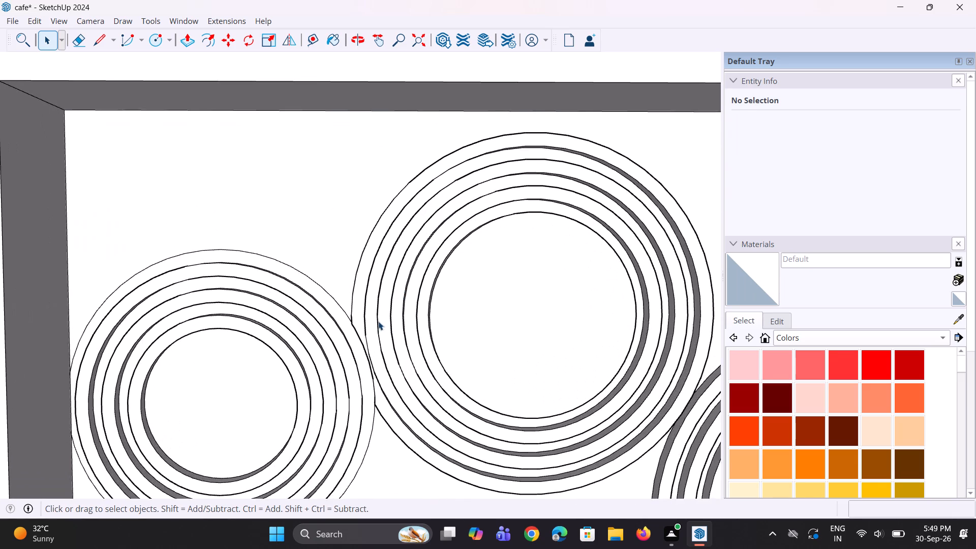
middle_click_drag(378, 321, 517, 339)
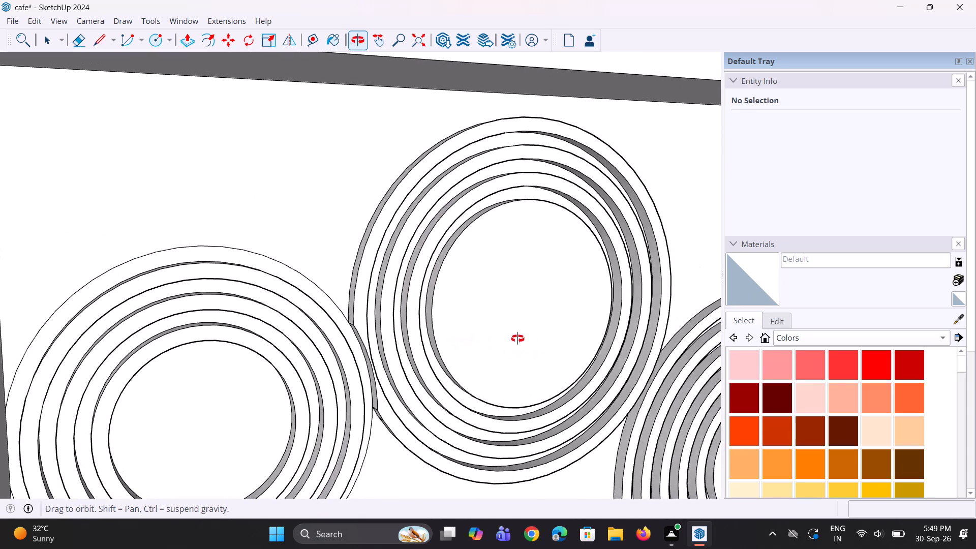
middle_click_drag(517, 339, 454, 352)
scroll(445, 349, "down", 7)
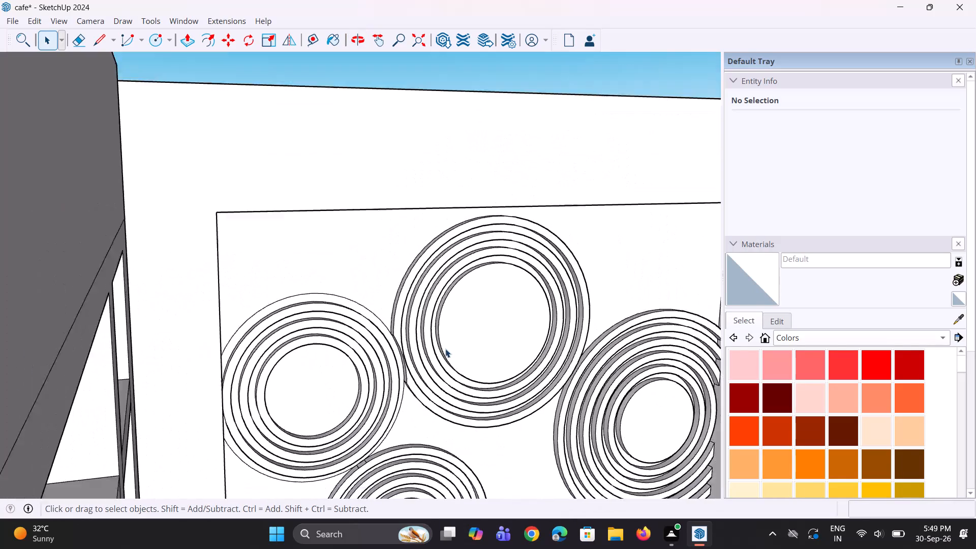
scroll(445, 349, "down", 4)
scroll(441, 346, "down", 17)
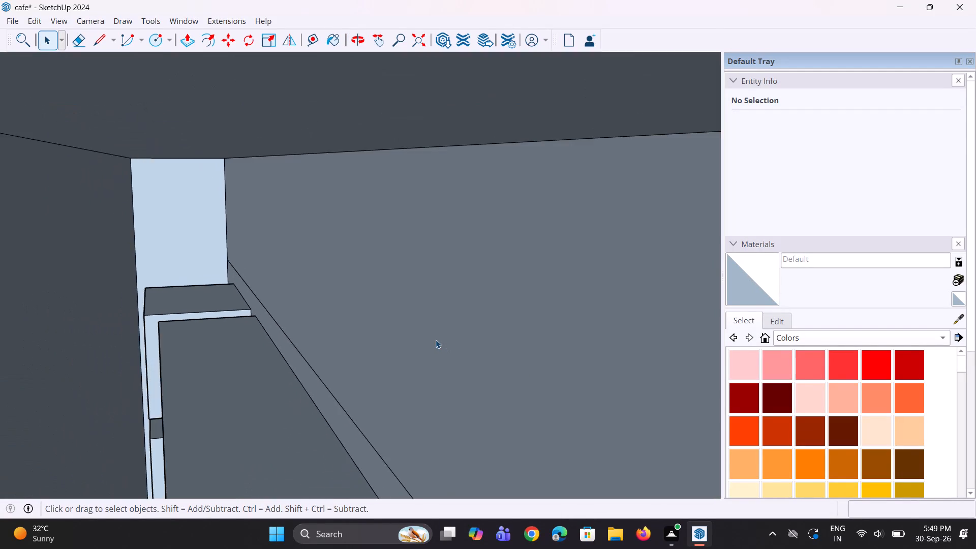
scroll(436, 340, "down", 16)
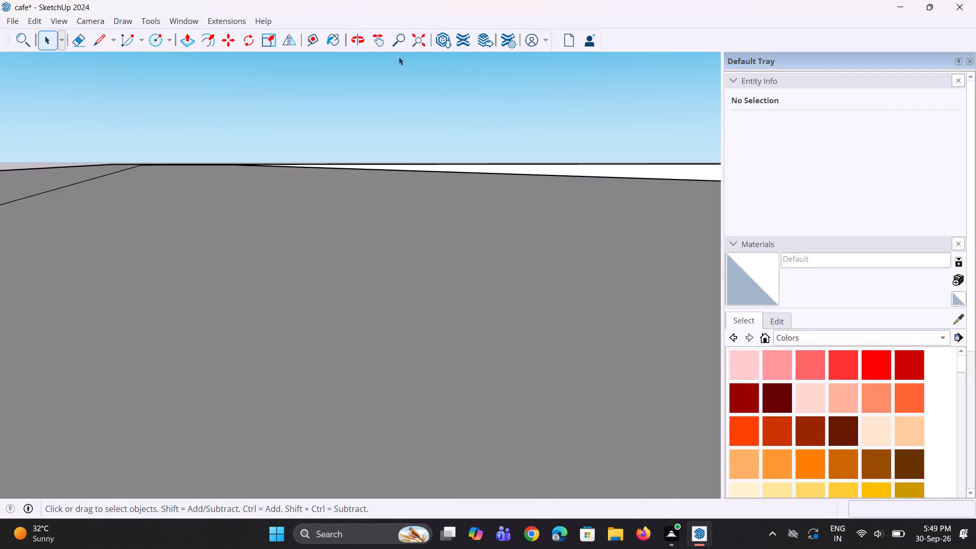
left_click(422, 43)
scroll(293, 262, "up", 3)
middle_click_drag(300, 262, 280, 262)
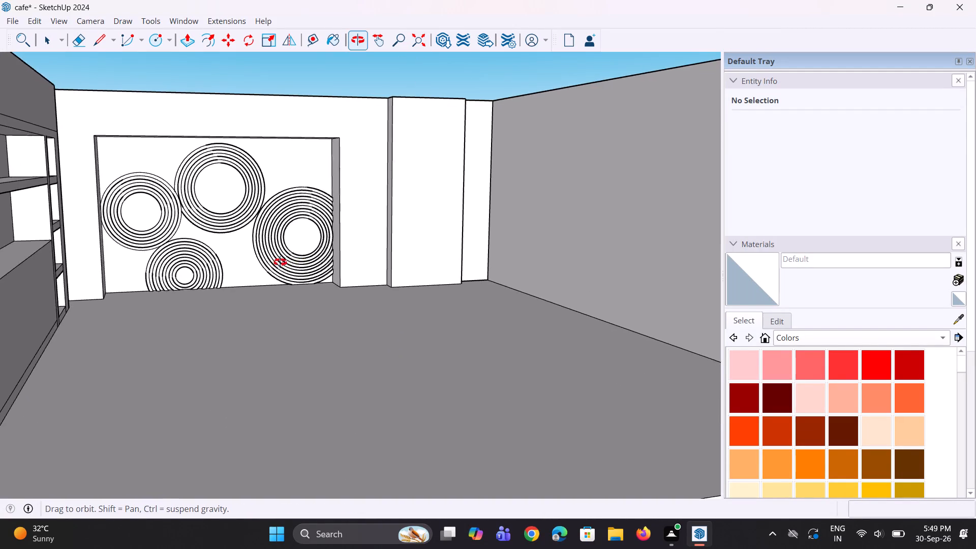
middle_click_drag(280, 262, 265, 267)
scroll(380, 237, "up", 2)
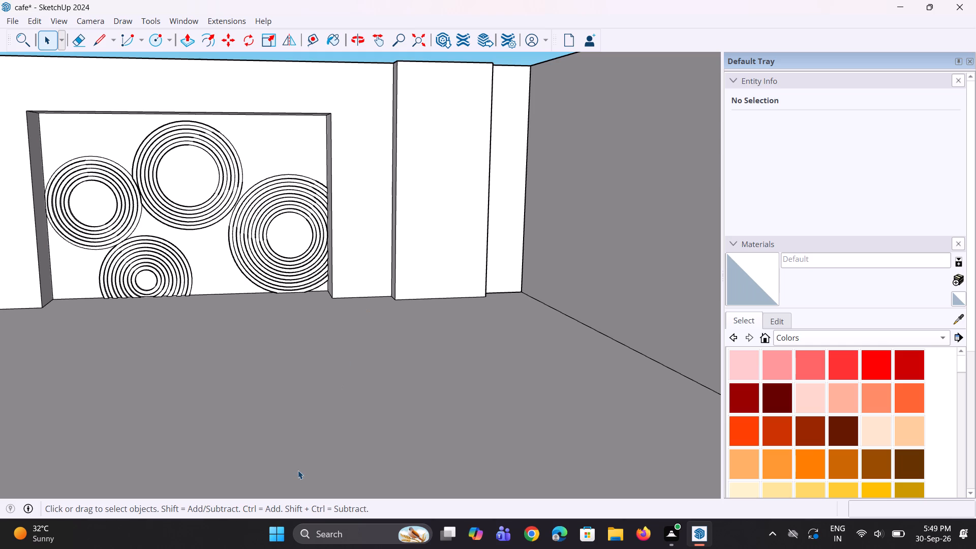
Draw a narrow rectangle about 12' by 1' 10" on the café floor, running parallel to the shelving wall.
scroll(270, 496, "down", 1)
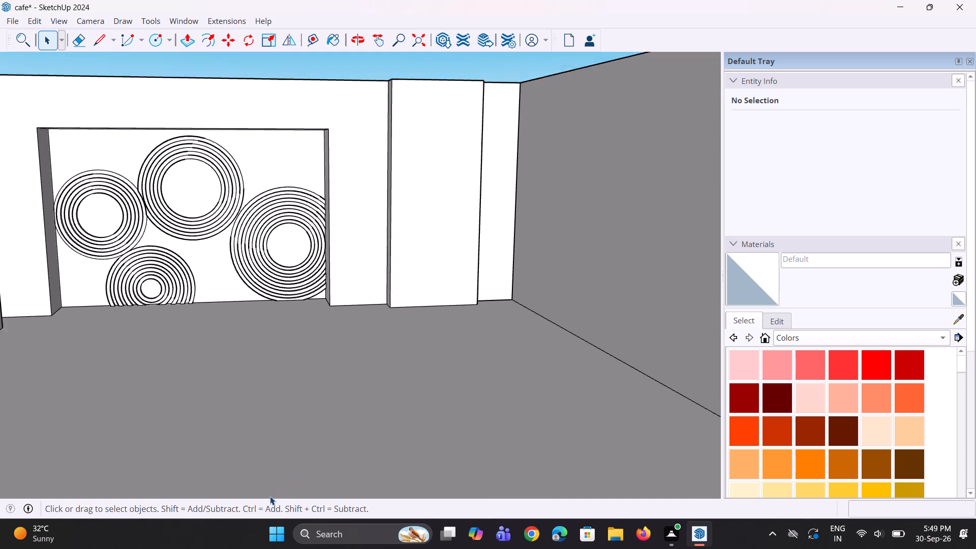
scroll(270, 496, "down", 5)
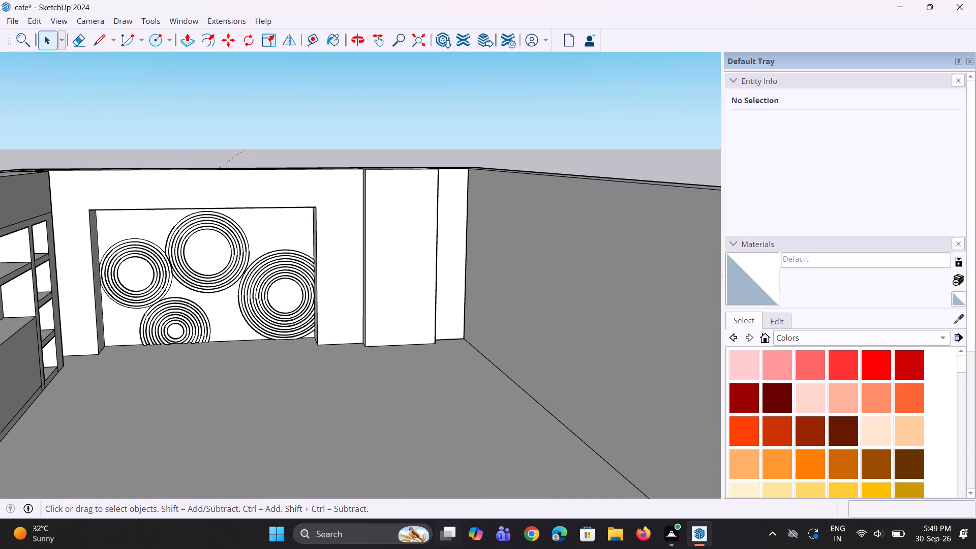
scroll(253, 268, "down", 6)
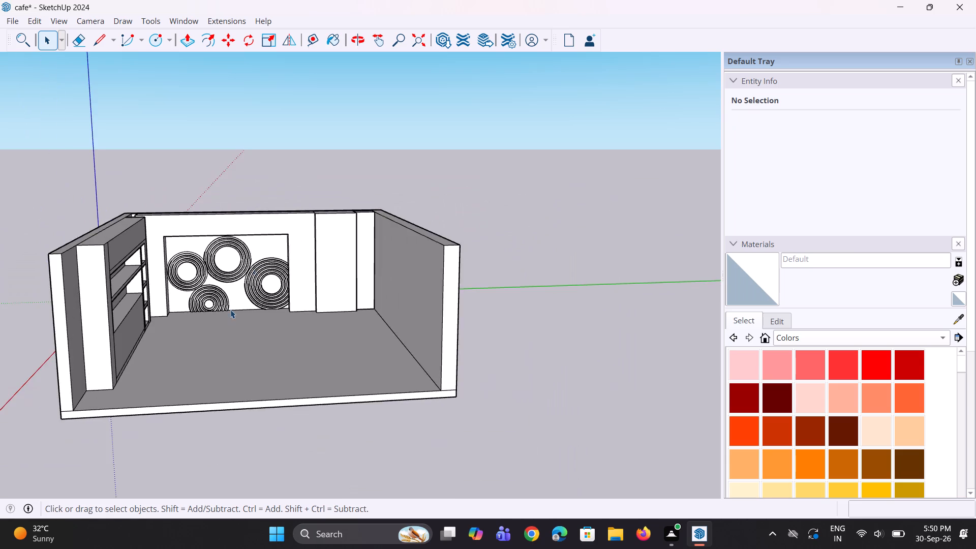
scroll(230, 310, "up", 4)
scroll(195, 335, "down", 6)
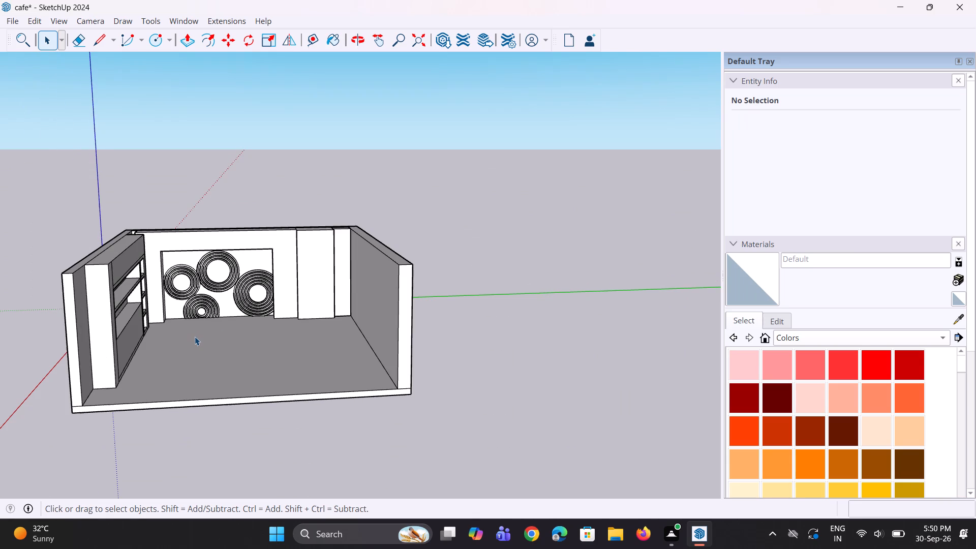
scroll(126, 395, "up", 4)
middle_click_drag(170, 388, 145, 429)
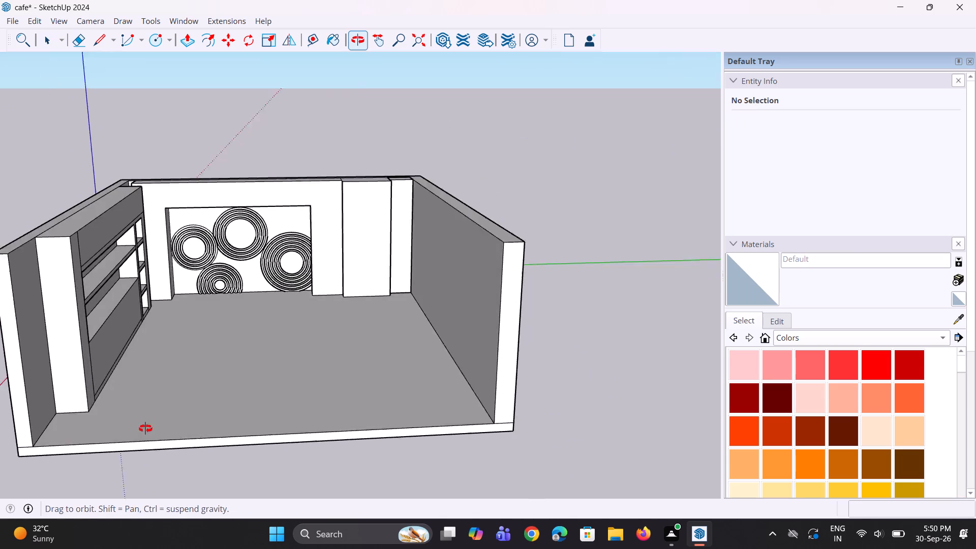
middle_click_drag(145, 429, 140, 436)
scroll(136, 433, "up", 2)
key("r")
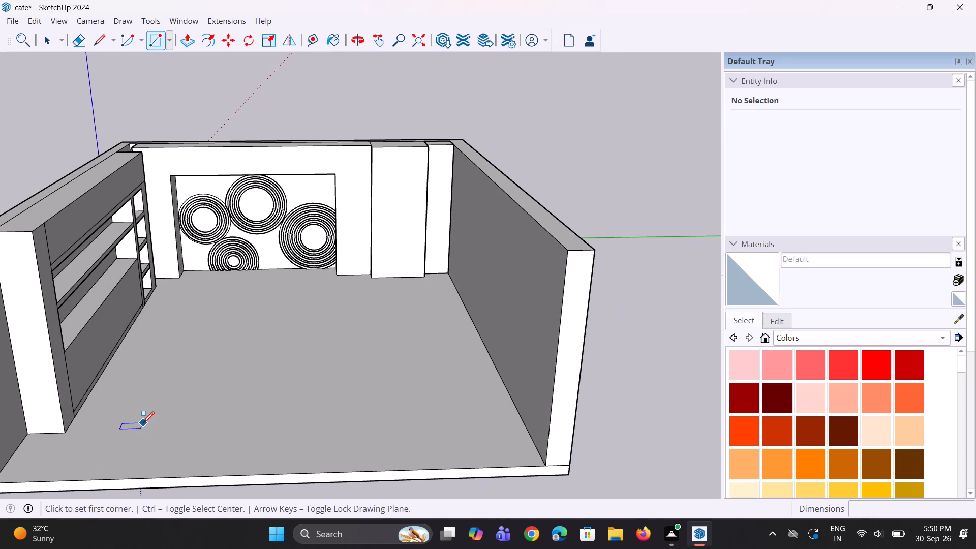
left_click(159, 430)
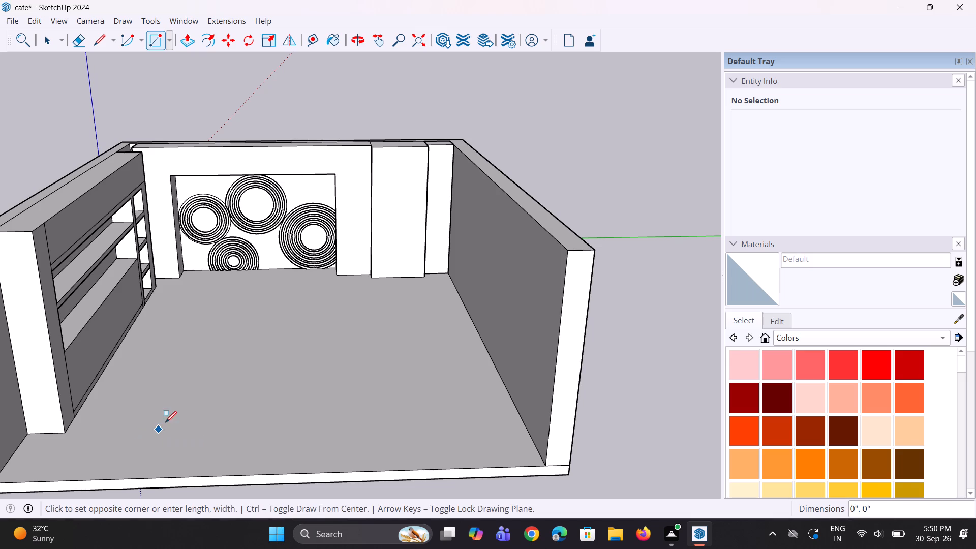
left_click(229, 327)
middle_click_drag(193, 391, 249, 395)
scroll(249, 395, "up", 3)
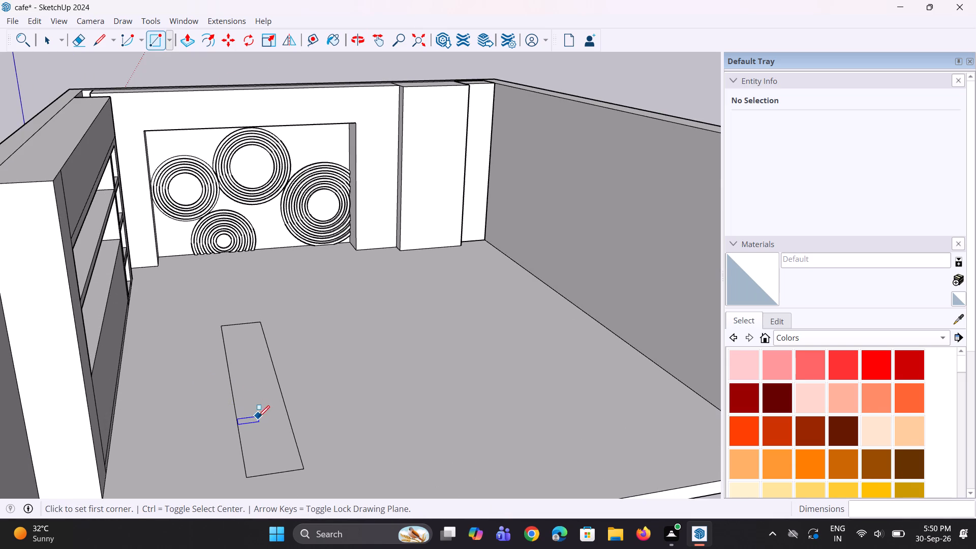
Move the rectangle's face along its length on the floor, closer to the wall with the concentric rings.
key("space")
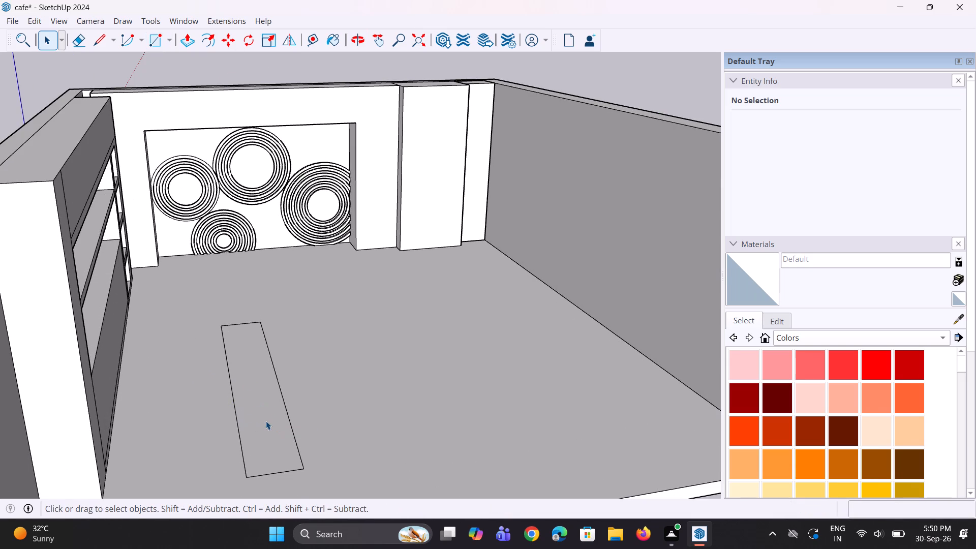
left_click(266, 421)
scroll(243, 361, "down", 4)
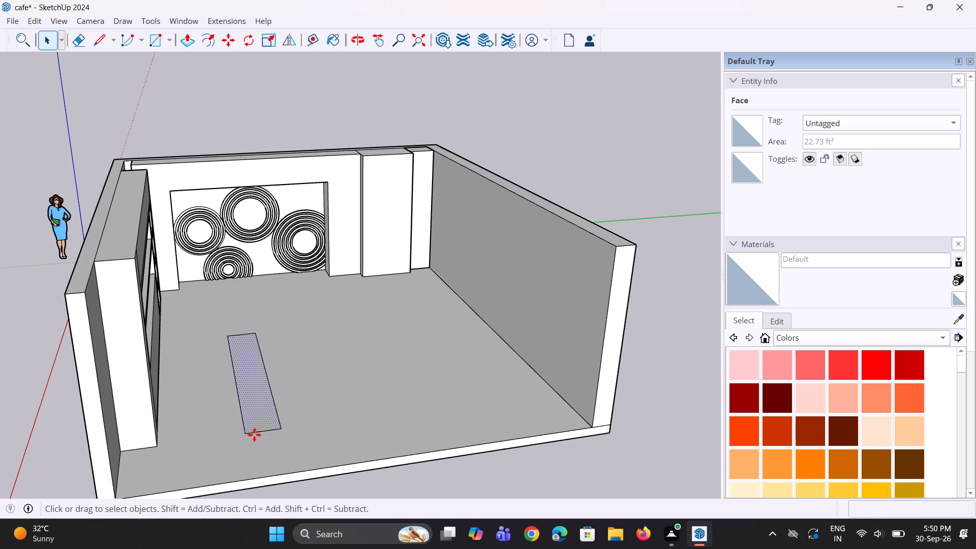
key("m")
middle_click_drag(367, 267, 42, 438)
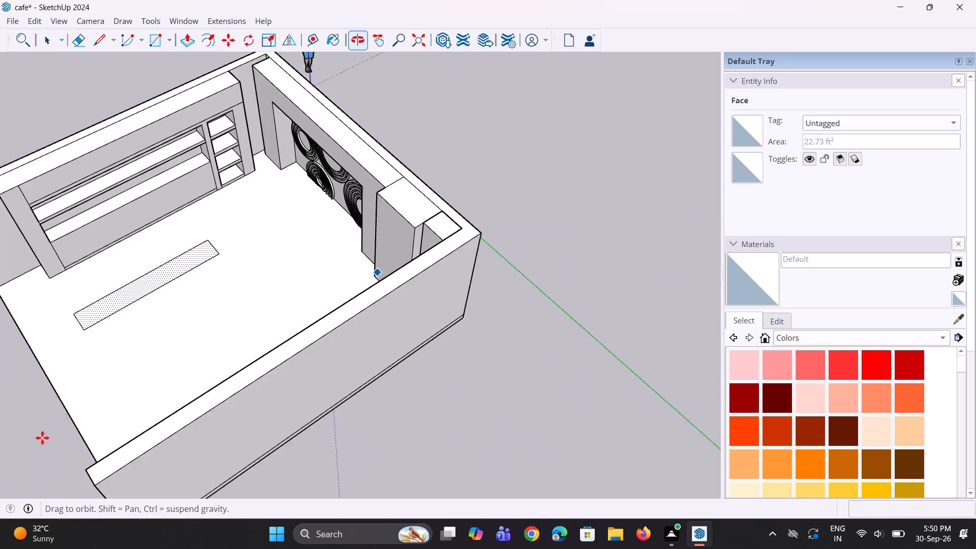
scroll(264, 282, "up", 5)
left_click(197, 239)
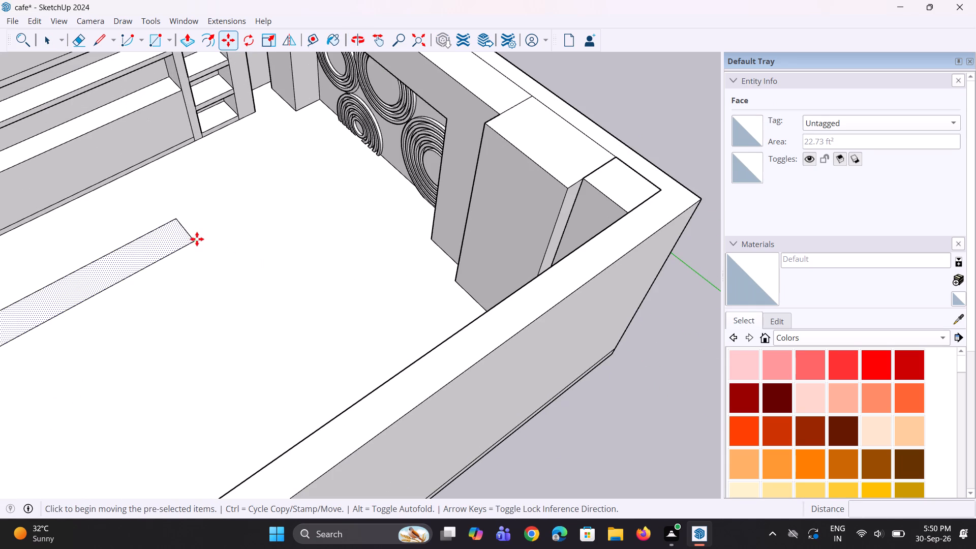
left_click(255, 215)
scroll(240, 239, "down", 3)
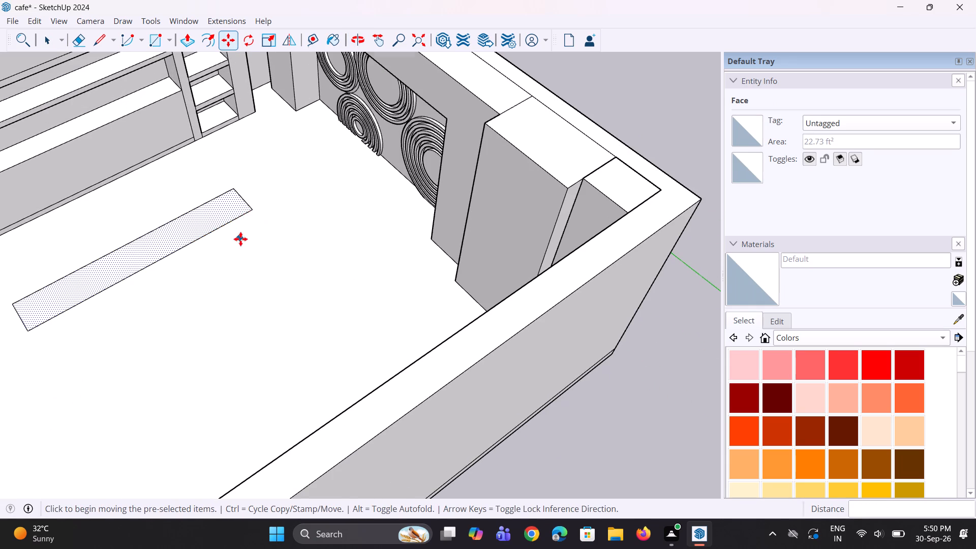
scroll(240, 239, "down", 1)
scroll(86, 276, "up", 2)
key("space")
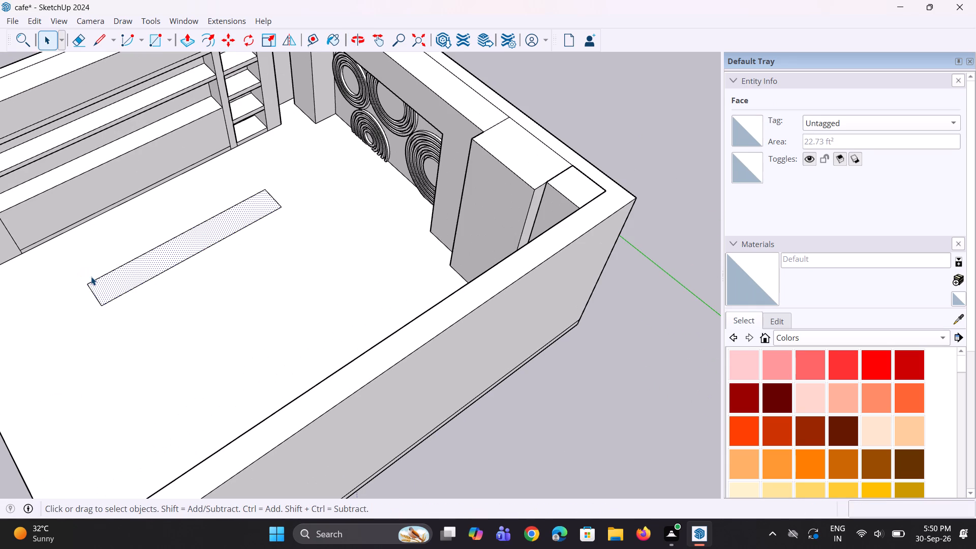
Lengthen the floor rectangle by moving its short edge farthest from the ring wall outward about 2' 9".
left_click(99, 300)
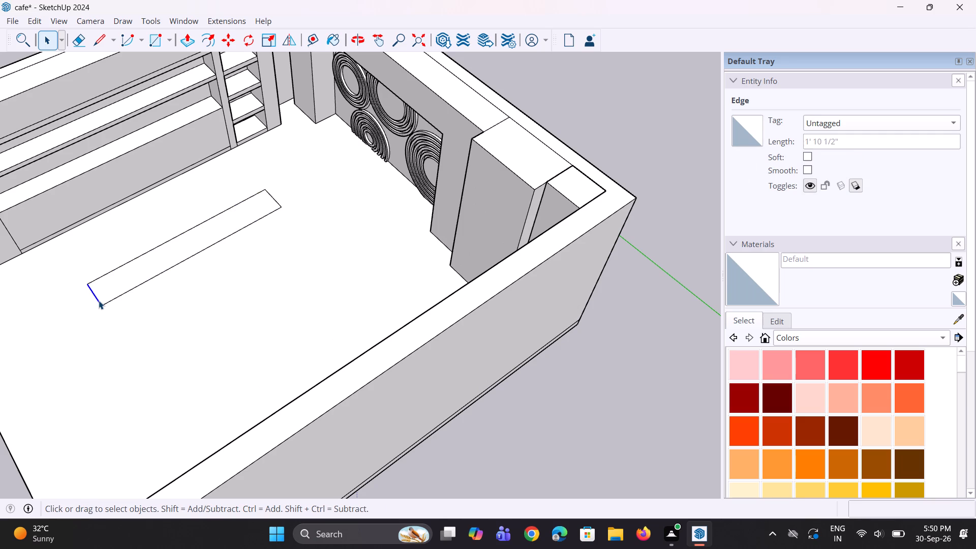
key("m")
scroll(104, 301, "down", 3)
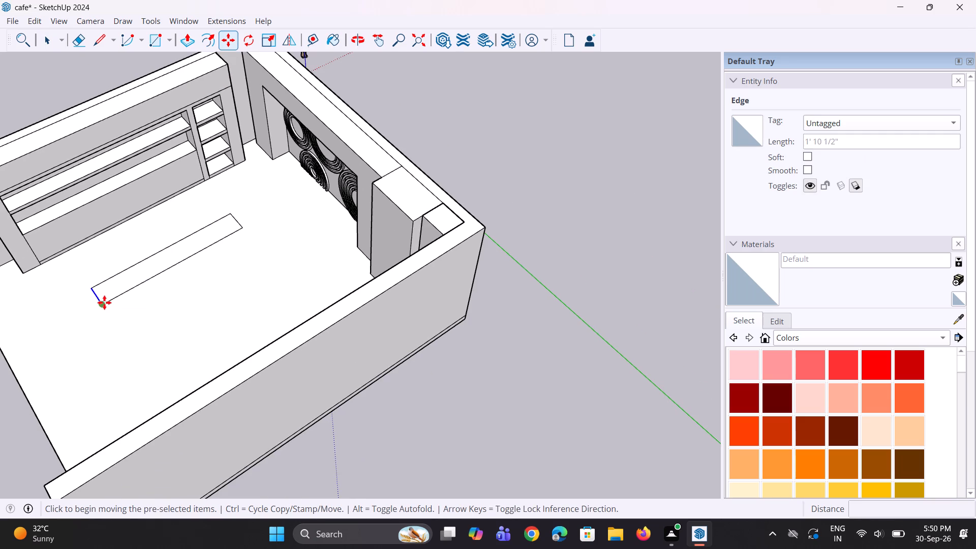
left_click(104, 304)
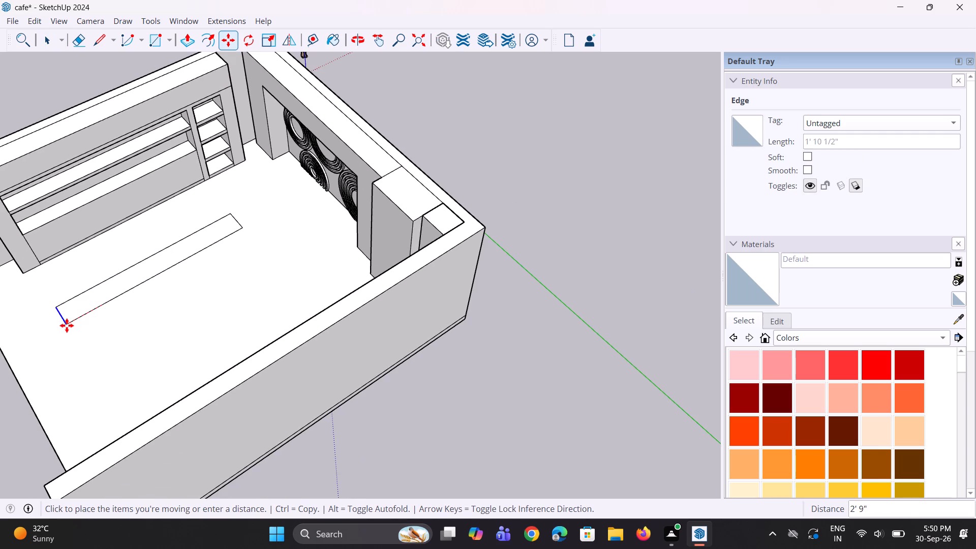
left_click(66, 325)
middle_click_drag(106, 313, 118, 309)
scroll(329, 211, "up", 2)
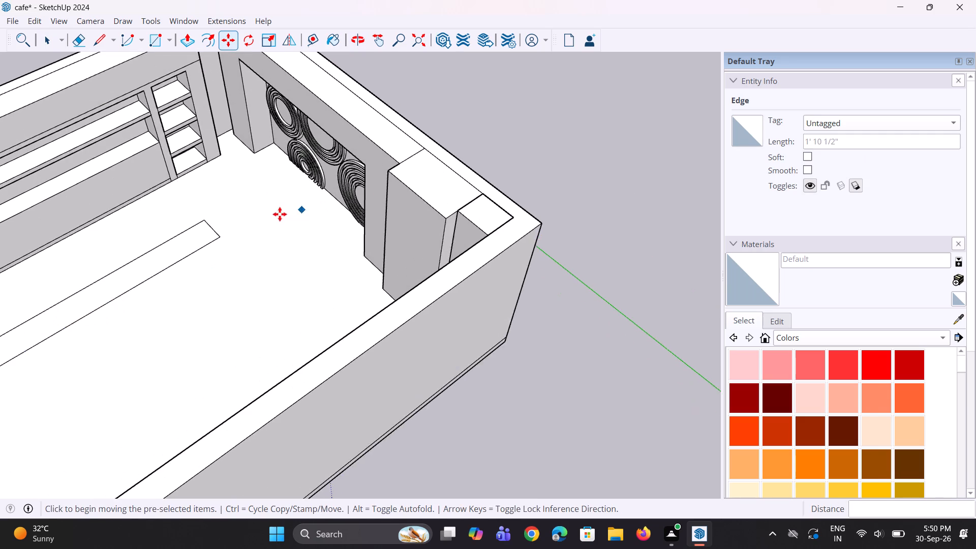
scroll(280, 214, "up", 2)
key("space")
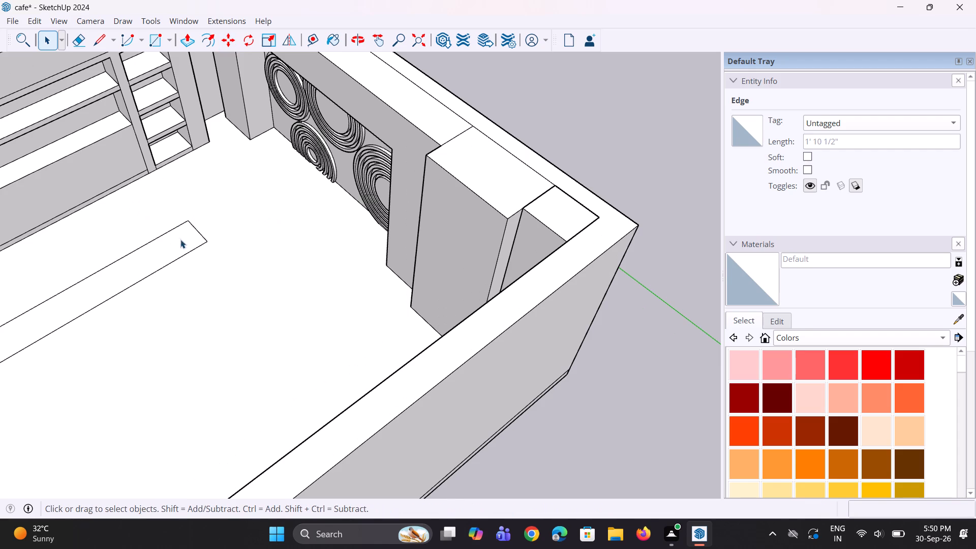
Extend the rectangle toward the ring wall by moving its nearer short edge outward about 9".
left_click(199, 232)
key("m")
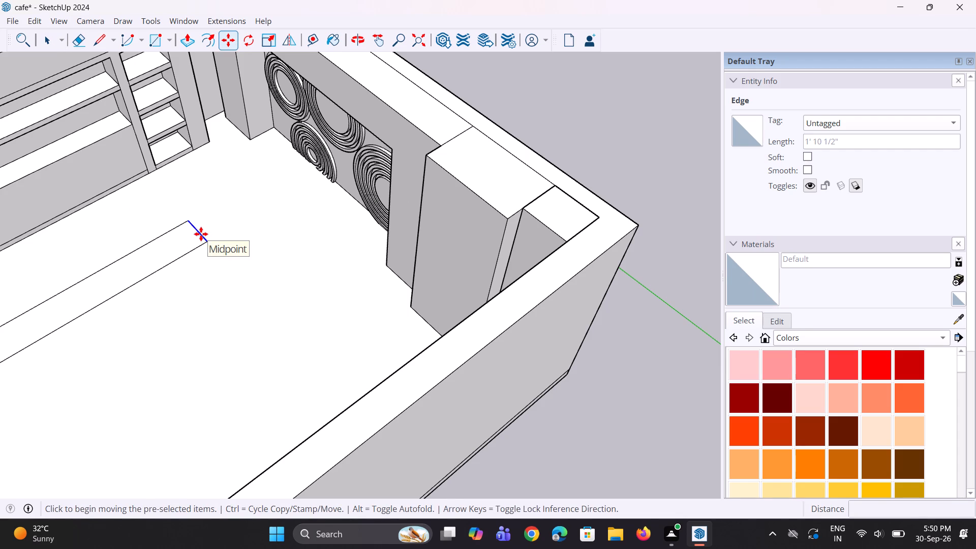
left_click(202, 238)
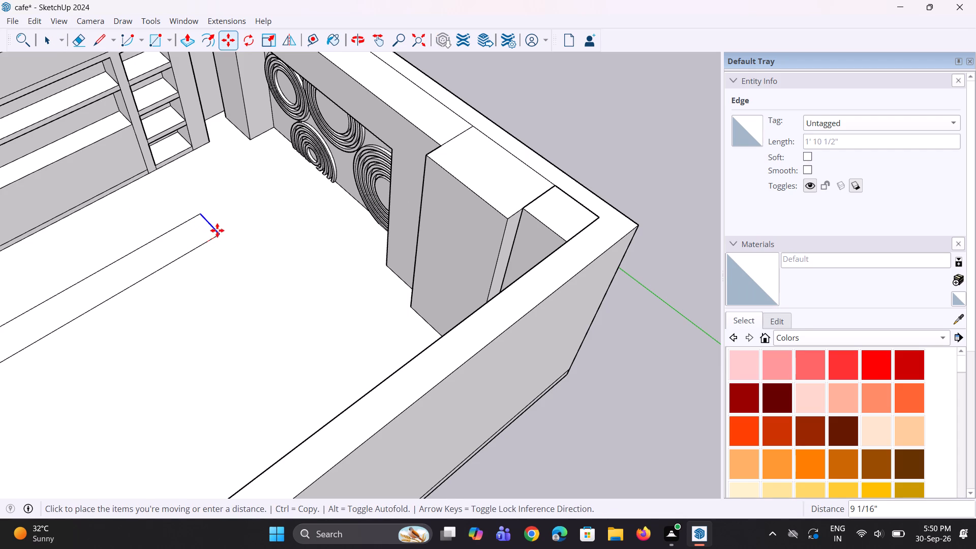
left_click(217, 230)
scroll(194, 259, "down", 8)
middle_click_drag(201, 269, 316, 237)
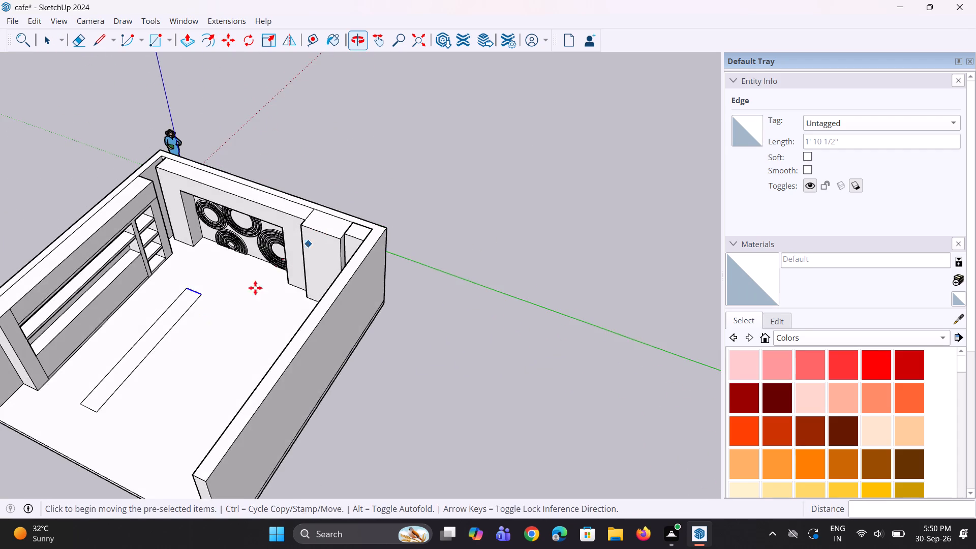
scroll(152, 350, "up", 4)
middle_click_drag(152, 351, 220, 333)
scroll(213, 295, "down", 9)
scroll(191, 381, "up", 6)
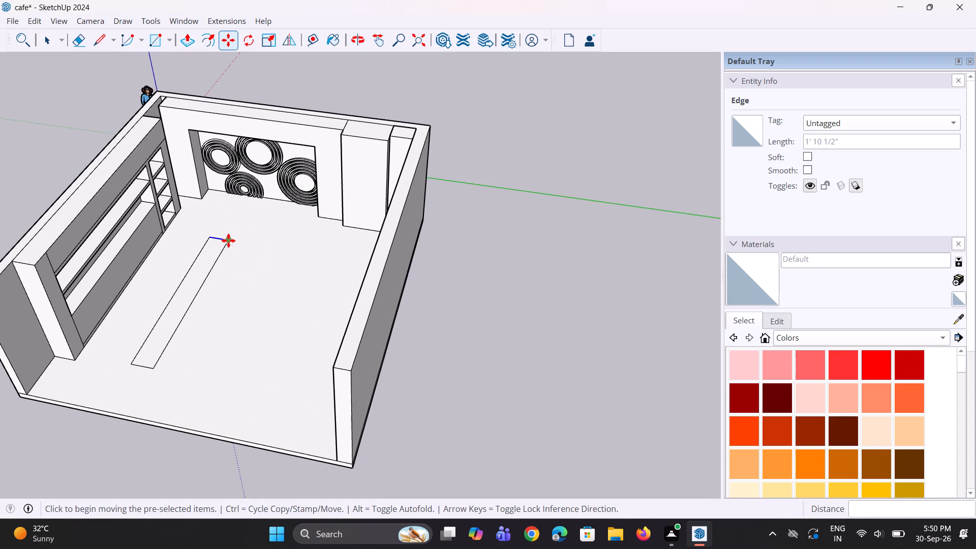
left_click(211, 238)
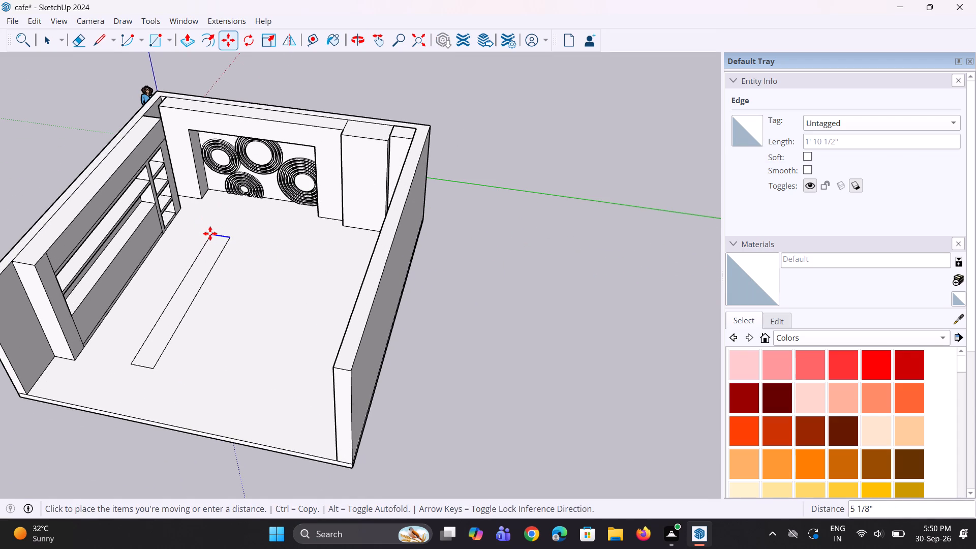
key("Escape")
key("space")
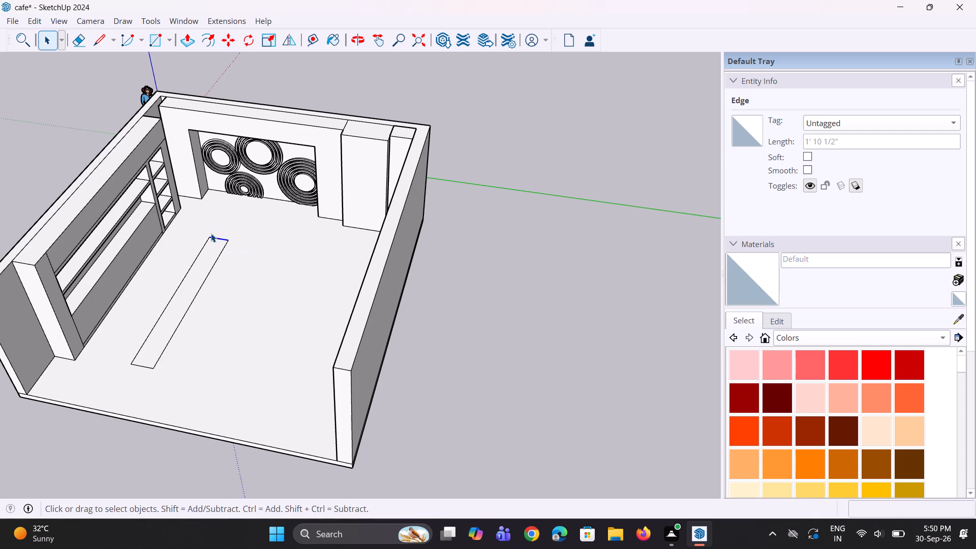
Widen the floor rectangle by moving its long edge nearest the shelving outward, toward the shelves.
scroll(229, 347, "up", 2)
scroll(117, 346, "up", 3)
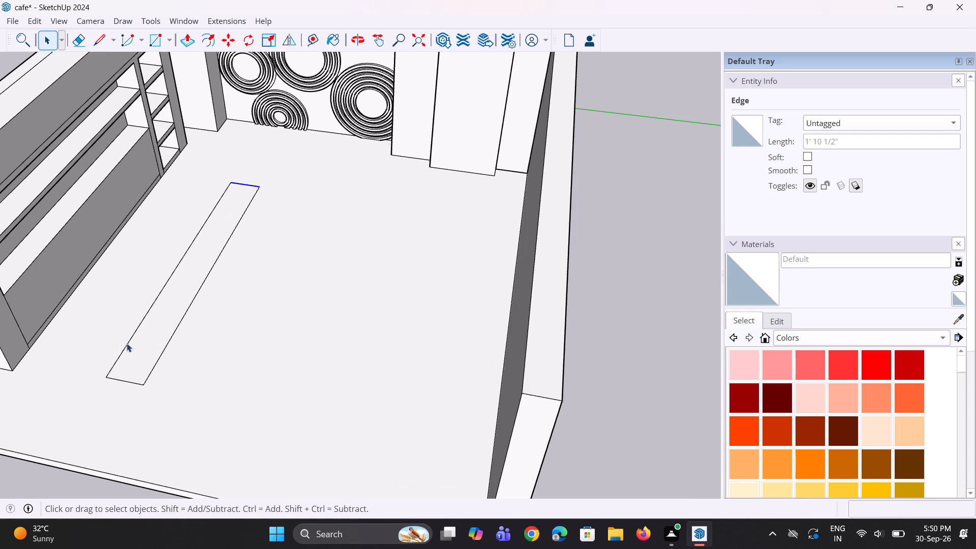
left_click(127, 343)
key("m")
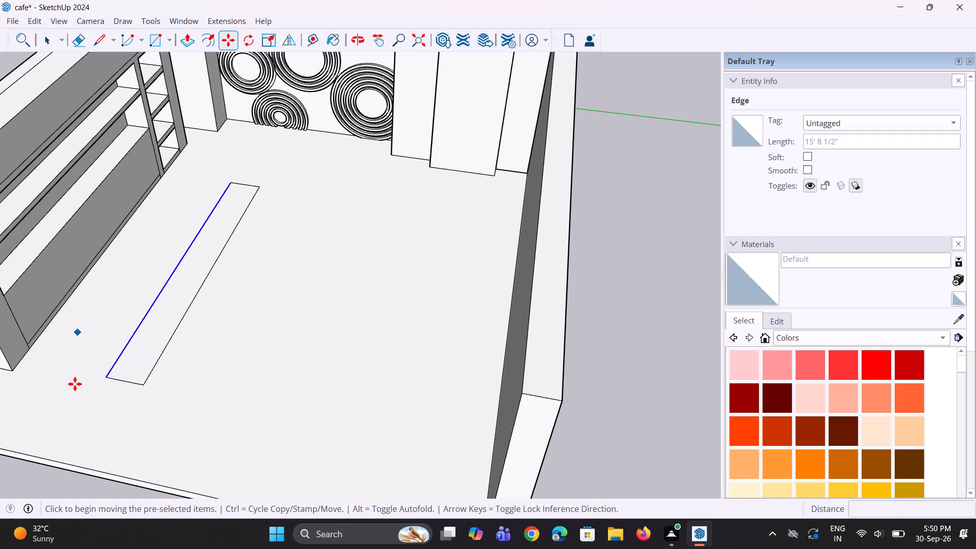
left_click(108, 378)
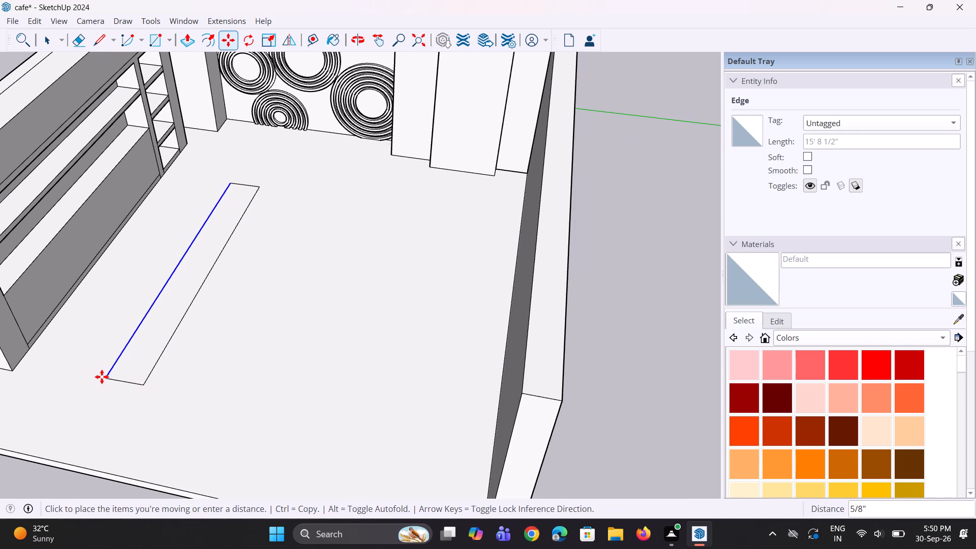
left_click(97, 375)
key("space")
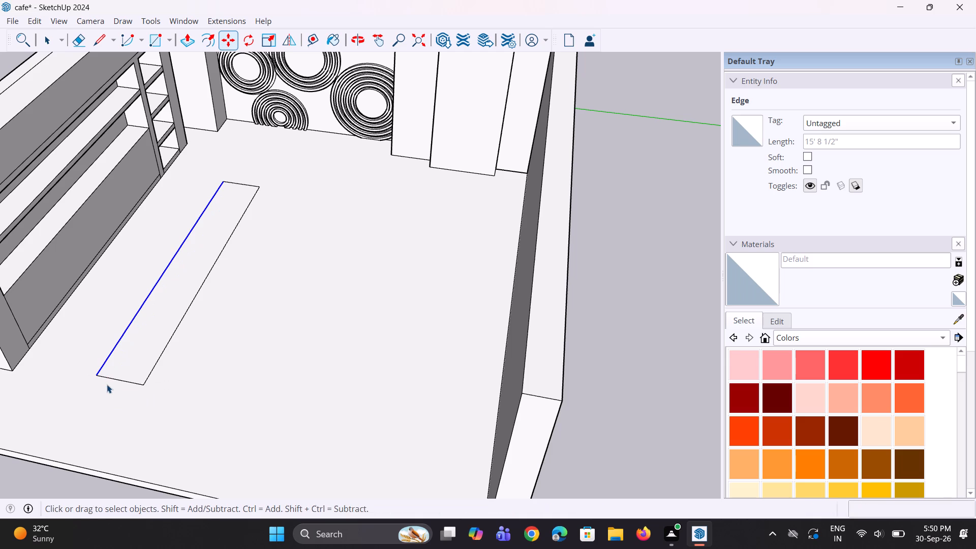
key("space")
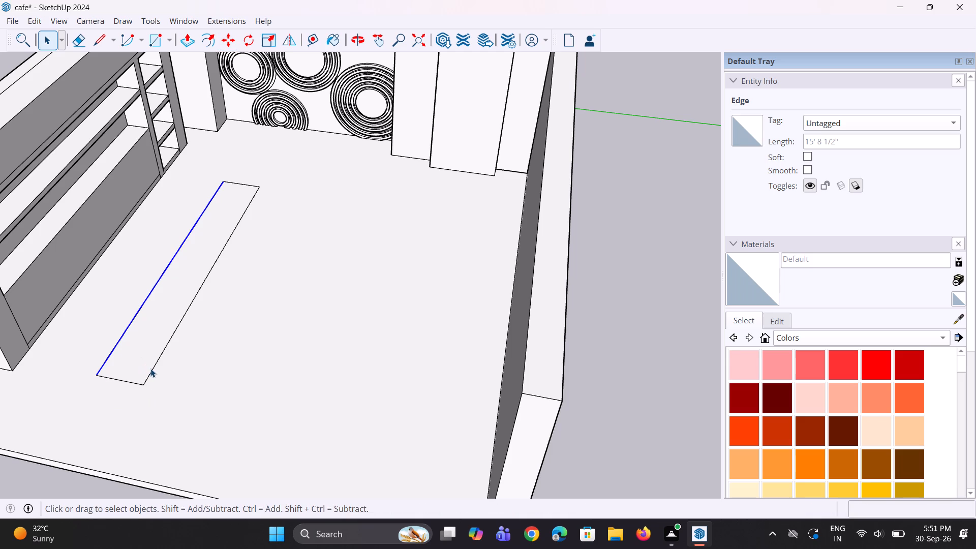
Widen the floor rectangle on its other side by moving the long edge farthest from the shelving outward about 8 9/16".
left_click(150, 369)
left_click(152, 370)
key("m")
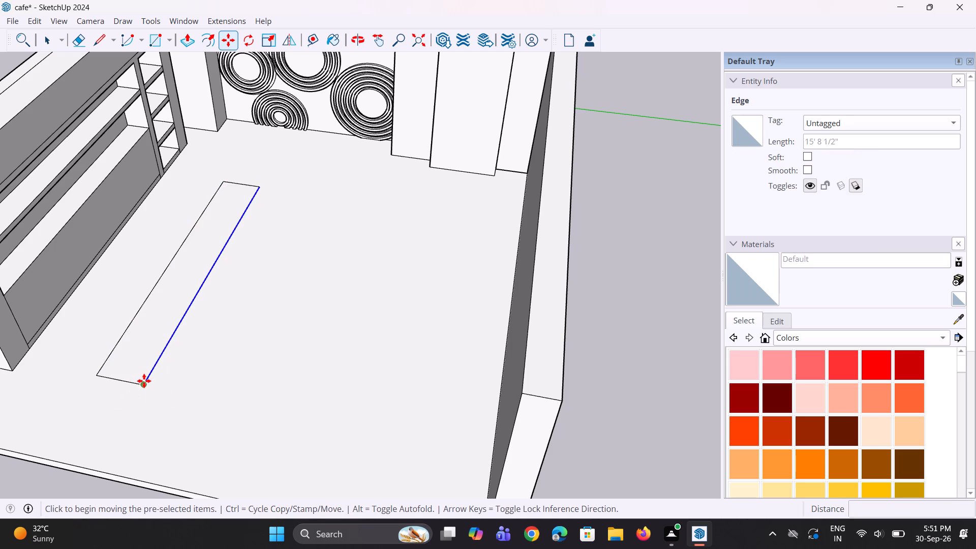
left_click(144, 381)
left_click(160, 384)
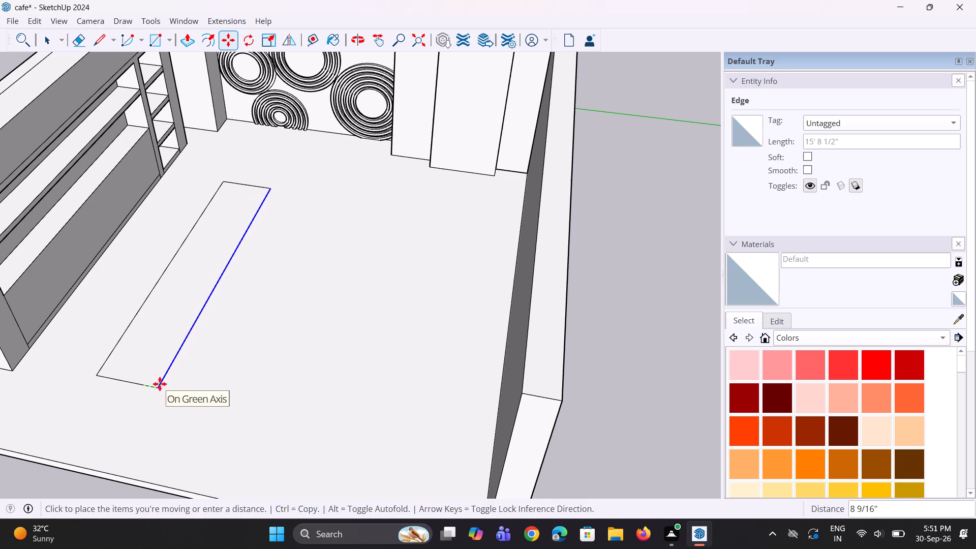
key("space")
key("space")
left_click_drag(167, 384, 167, 378)
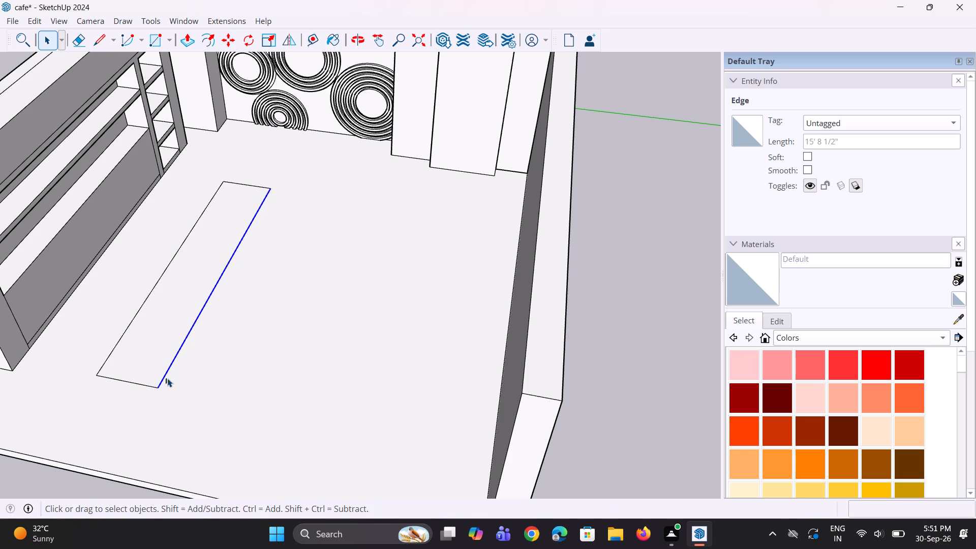
left_click_drag(167, 378, 167, 377)
Extrude the floor rectangle upward about 5' 11" into a solid counter block.
middle_click_drag(167, 375, 183, 315)
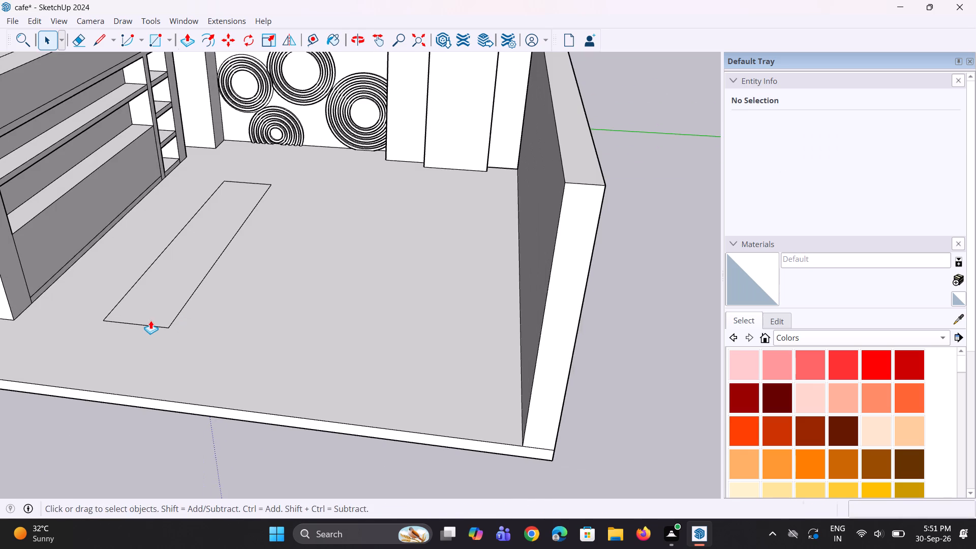
key("p")
left_click(165, 311)
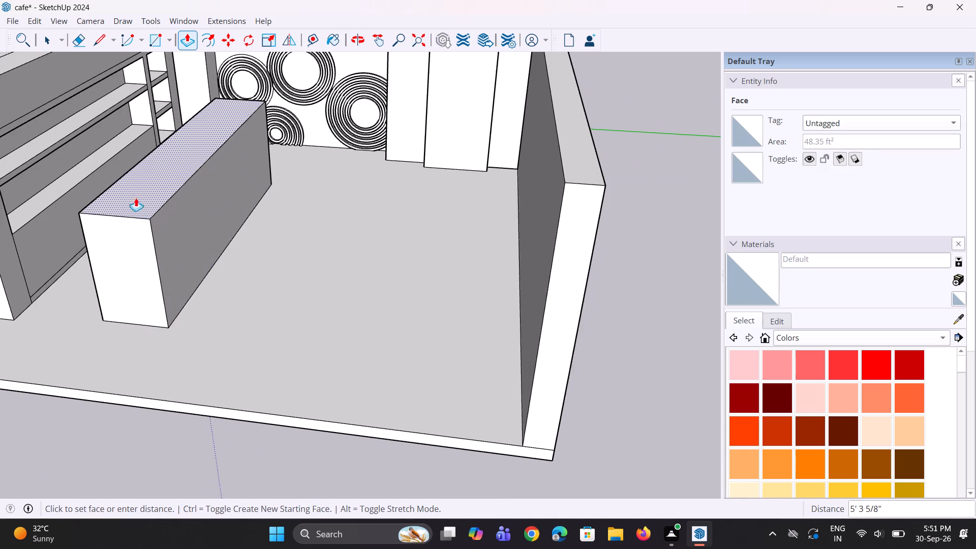
left_click(131, 192)
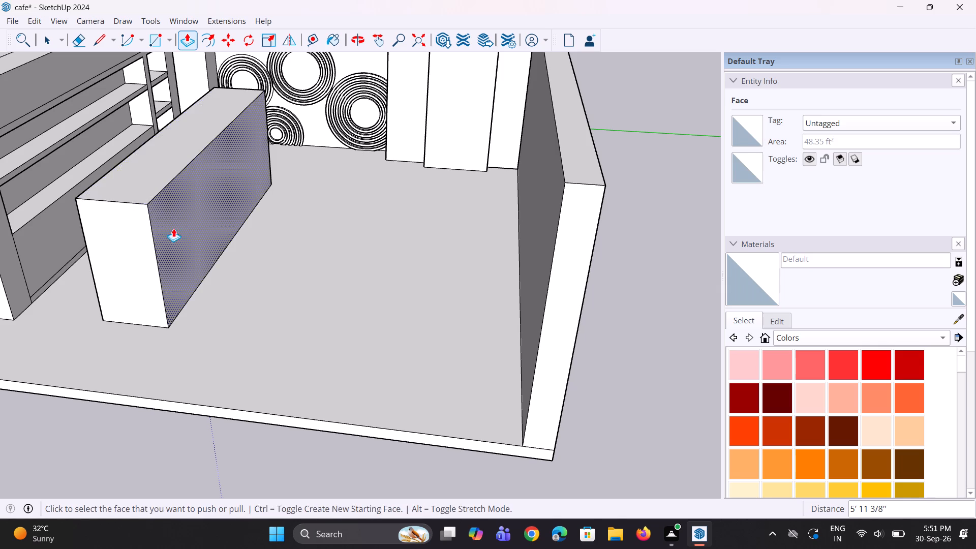
Offset the outline of the counter's long face opposite the shelving inward by about 1' 1 11/16".
middle_click_drag(173, 230, 21, 252)
scroll(58, 213, "down", 5)
middle_click_drag(60, 211, 90, 209)
scroll(89, 212, "up", 3)
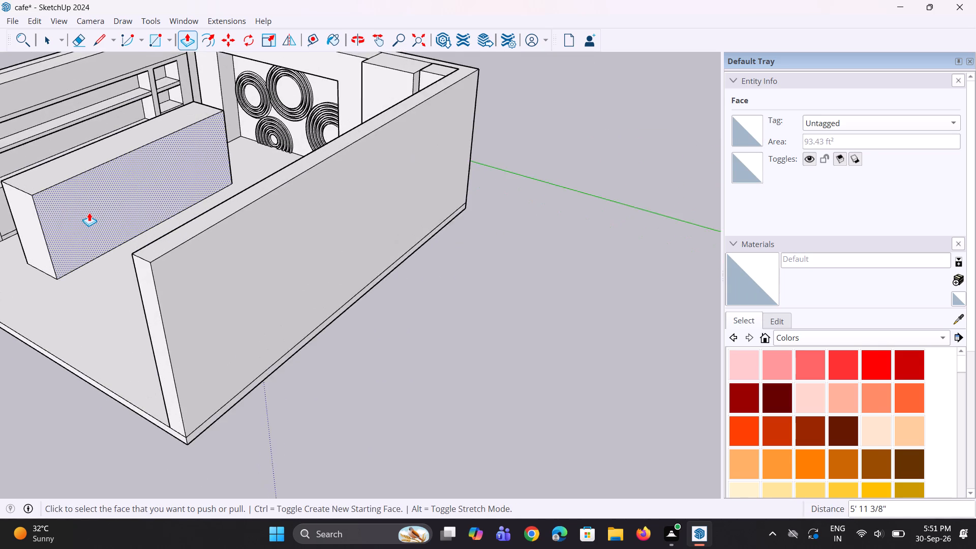
key("space")
left_click(67, 228)
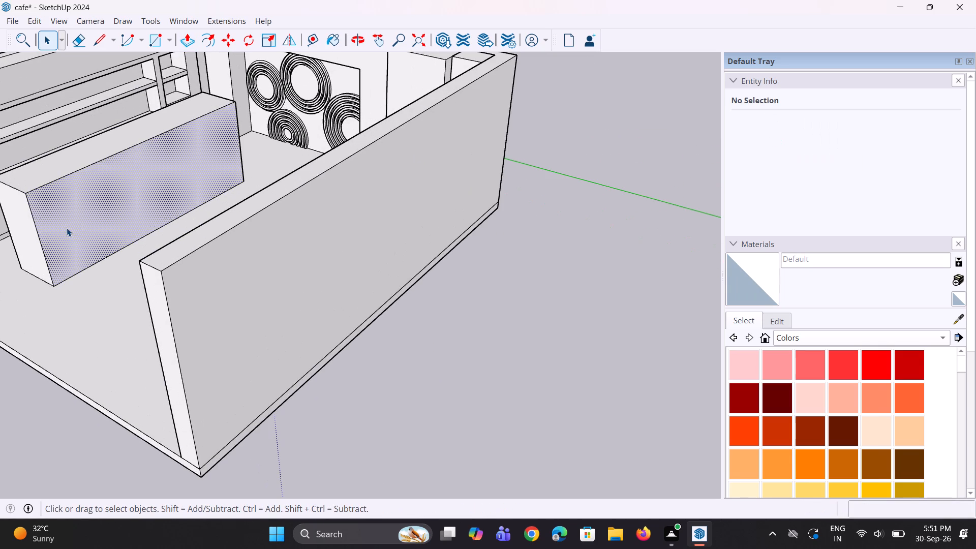
key("f")
left_click(44, 239)
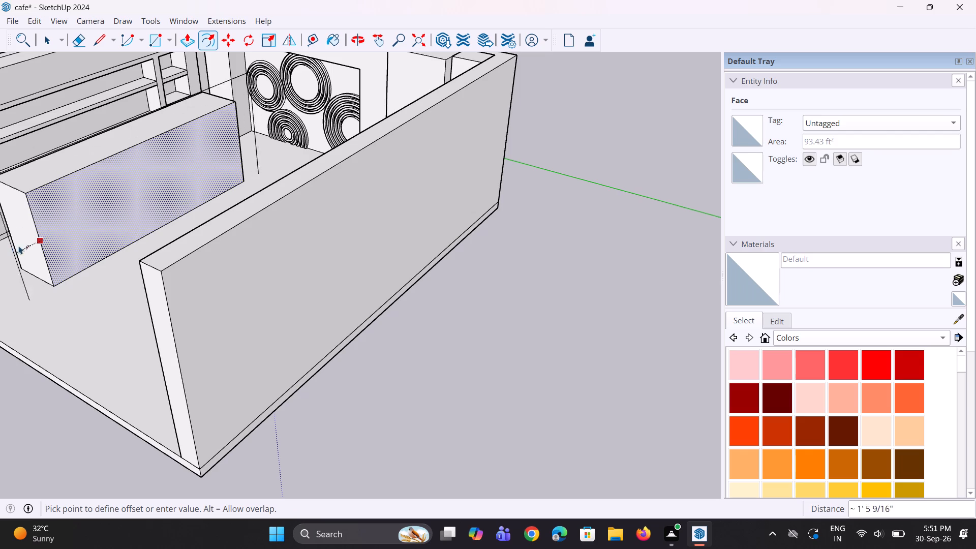
left_click(64, 252)
Move the bottom edge of the inset outline straight down about 1' 1 11/16" onto the counter's base edge.
middle_click(98, 264)
scroll(88, 260, "up", 8)
key("space")
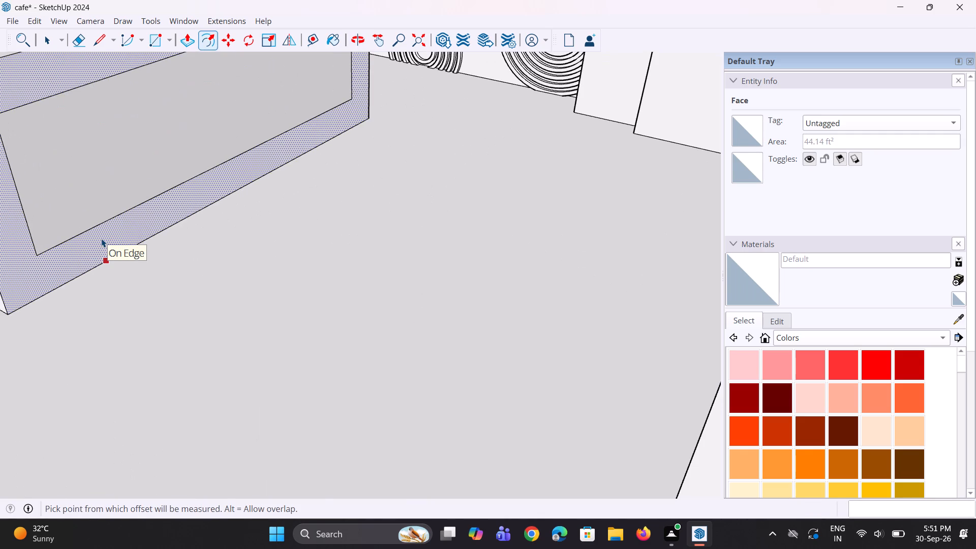
left_click(100, 222)
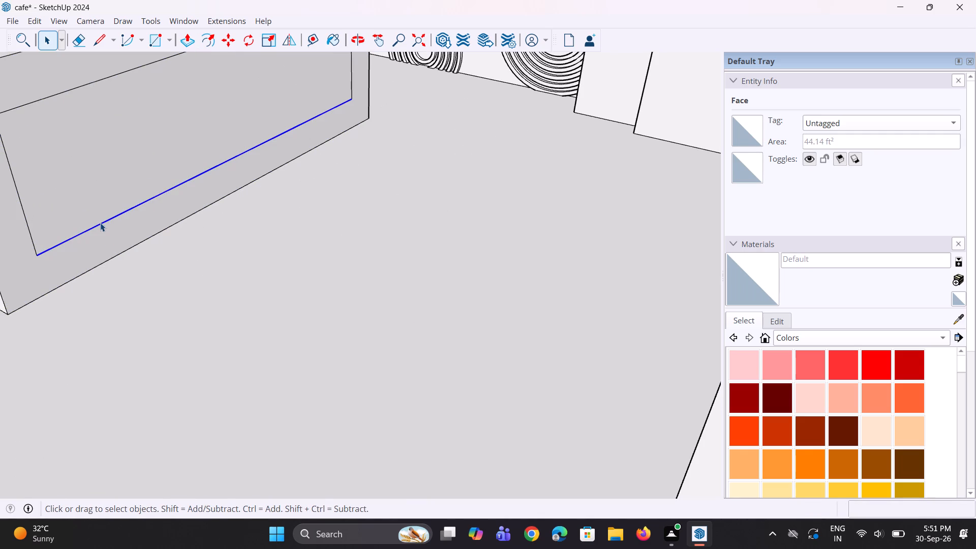
key("m")
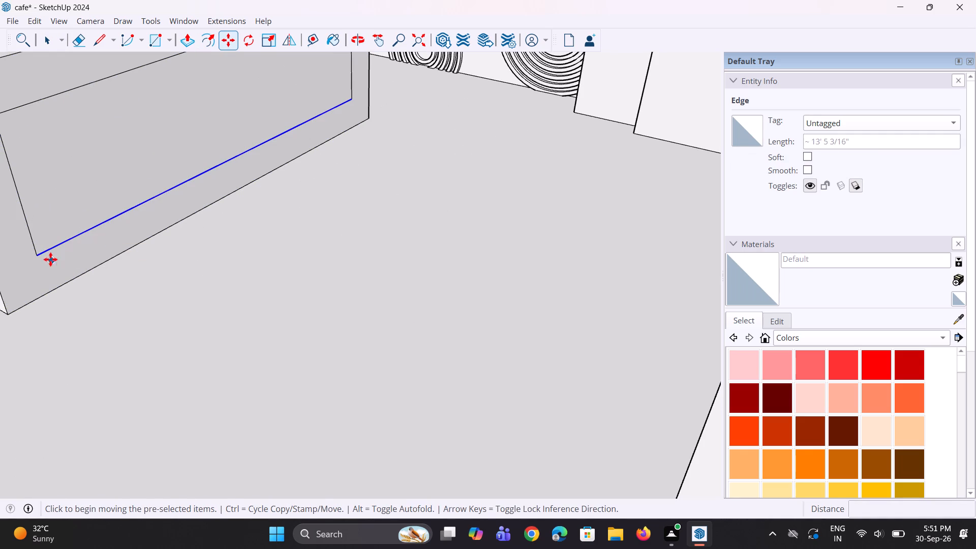
left_click(36, 257)
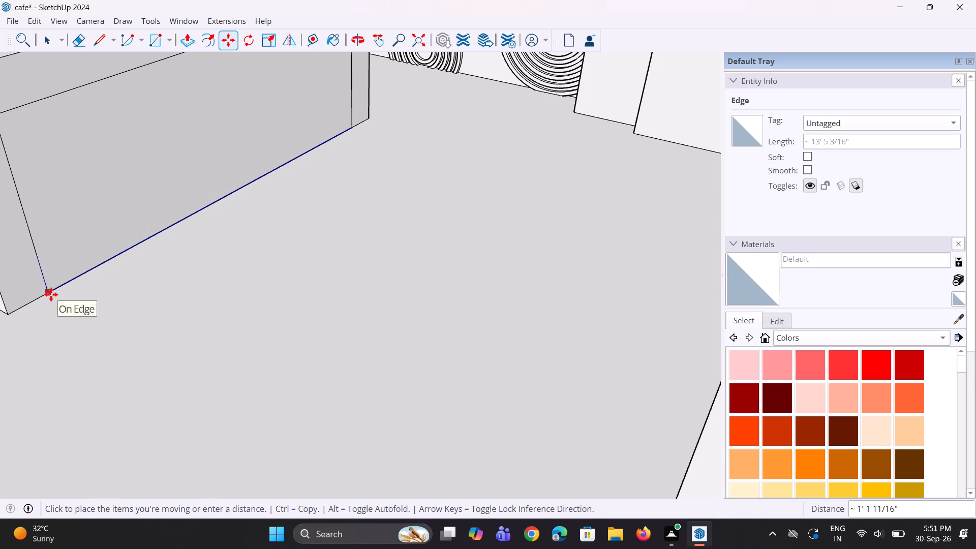
left_click(51, 294)
Push the inset panel on the counter's long face inward about 1' 1 3/4" to form a recess.
scroll(89, 323, "down", 6)
middle_click_drag(102, 318, 129, 316)
scroll(128, 277, "down", 3)
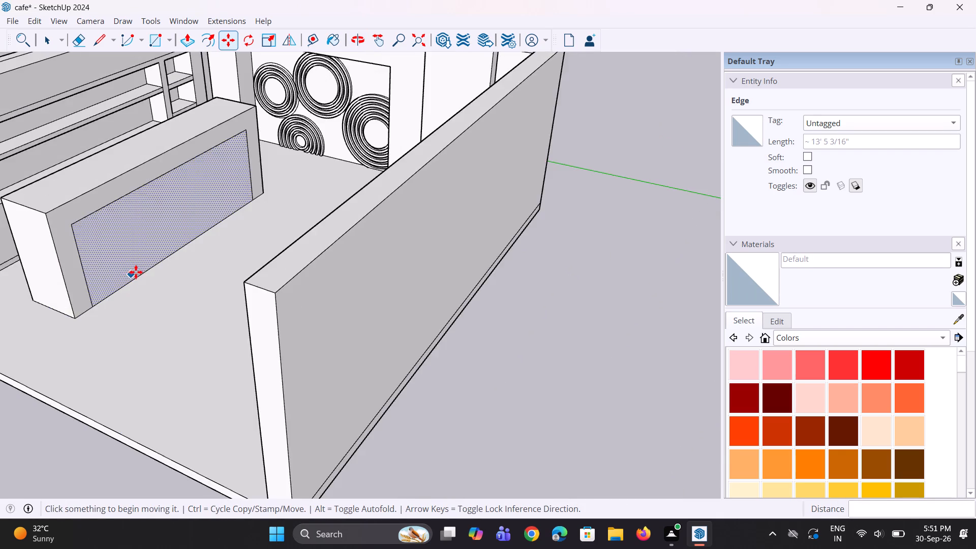
scroll(136, 272, "down", 3)
middle_click_drag(134, 272, 168, 276)
key("p")
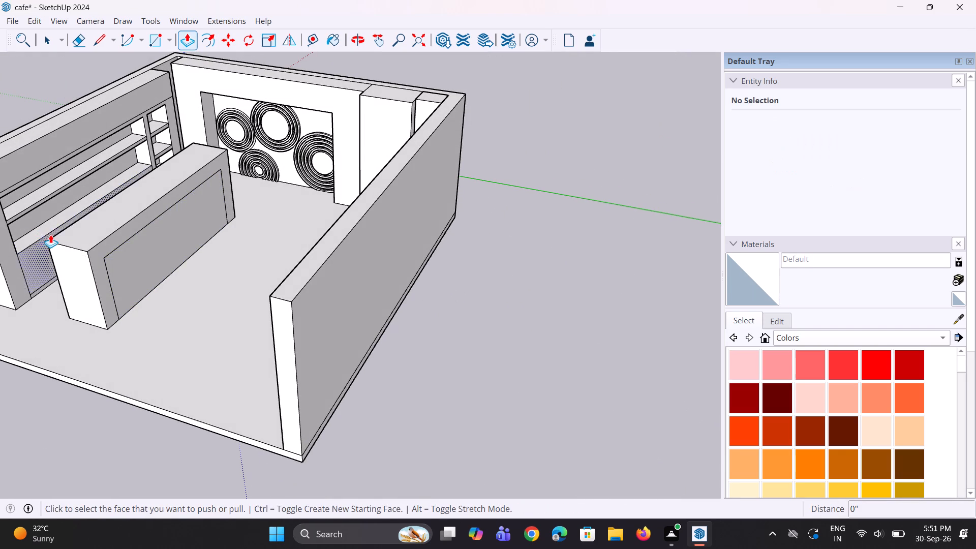
left_click(134, 263)
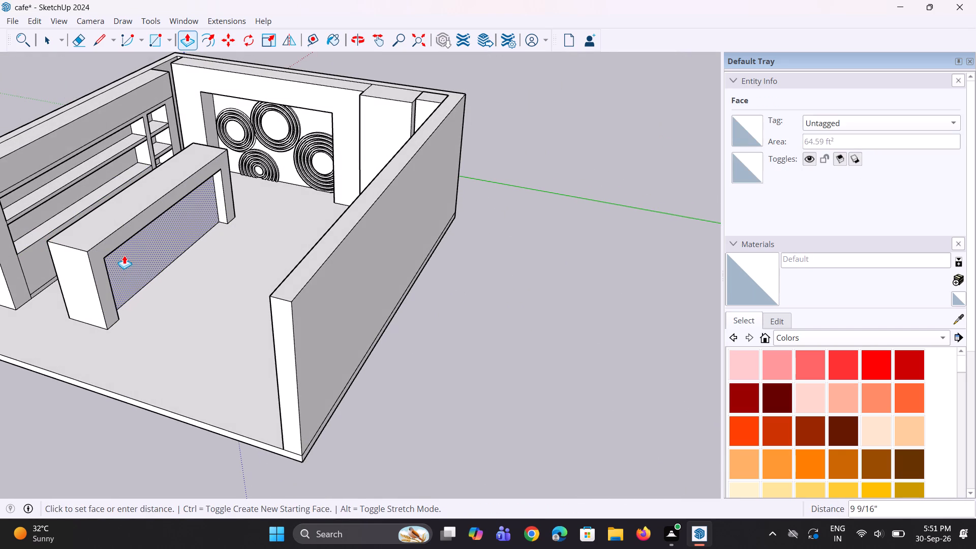
left_click(121, 254)
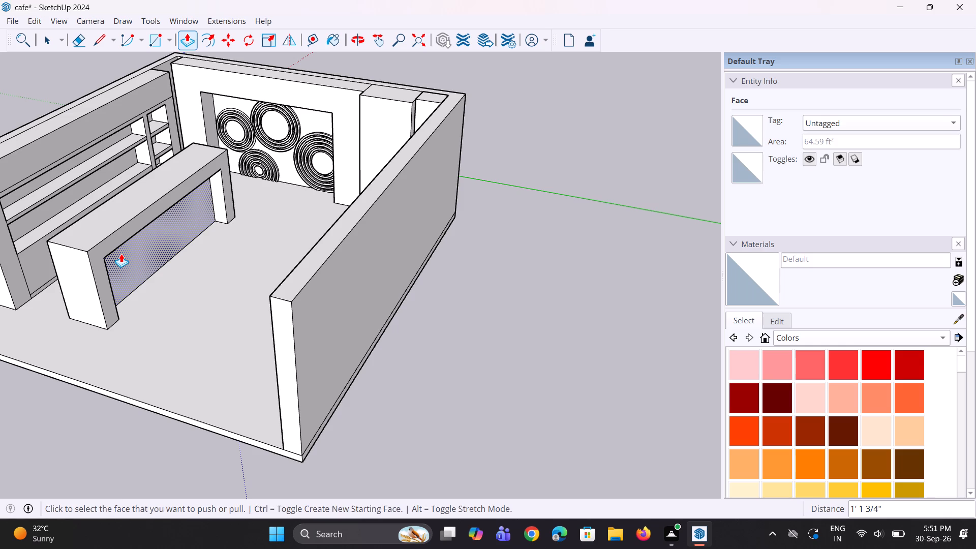
Examine the recessed counter and its placement in the café from several angles.
scroll(195, 220, "down", 3)
middle_click_drag(195, 222, 80, 224)
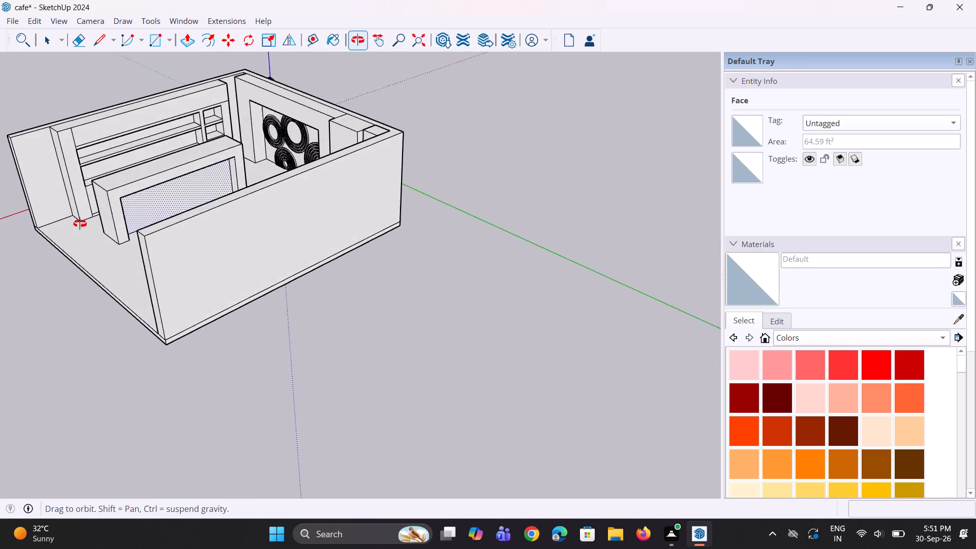
middle_click_drag(80, 224, 104, 235)
scroll(120, 241, "down", 2)
scroll(122, 243, "up", 1)
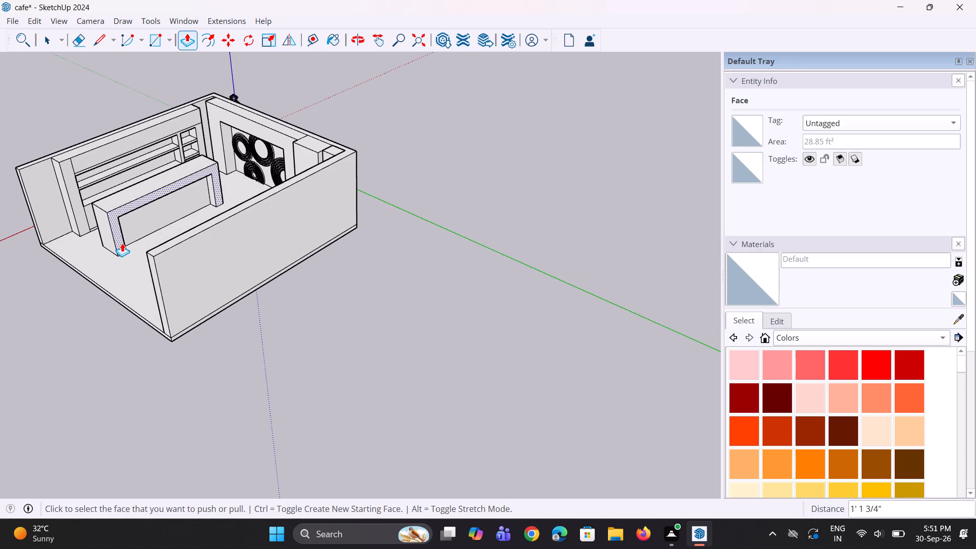
scroll(148, 242, "up", 3)
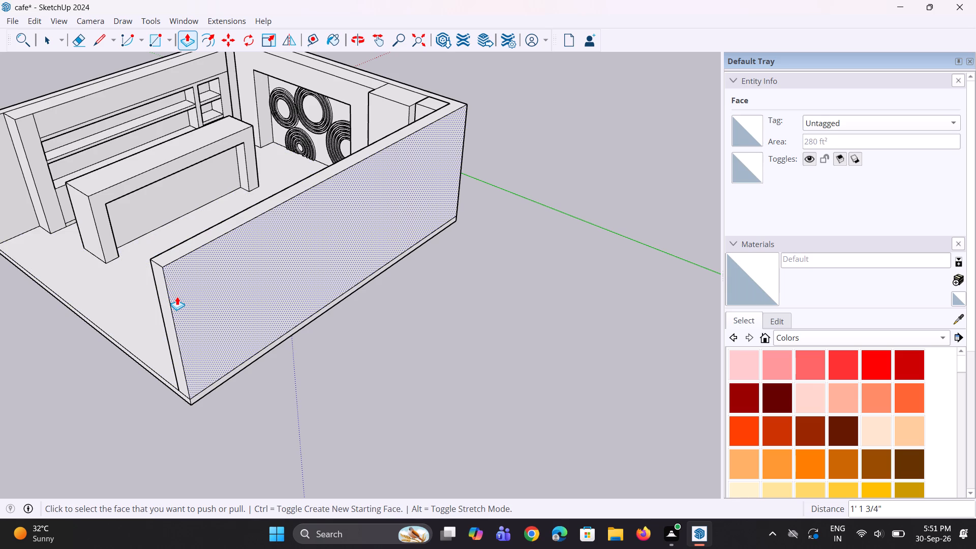
scroll(177, 296, "down", 5)
middle_click_drag(148, 304, 441, 337)
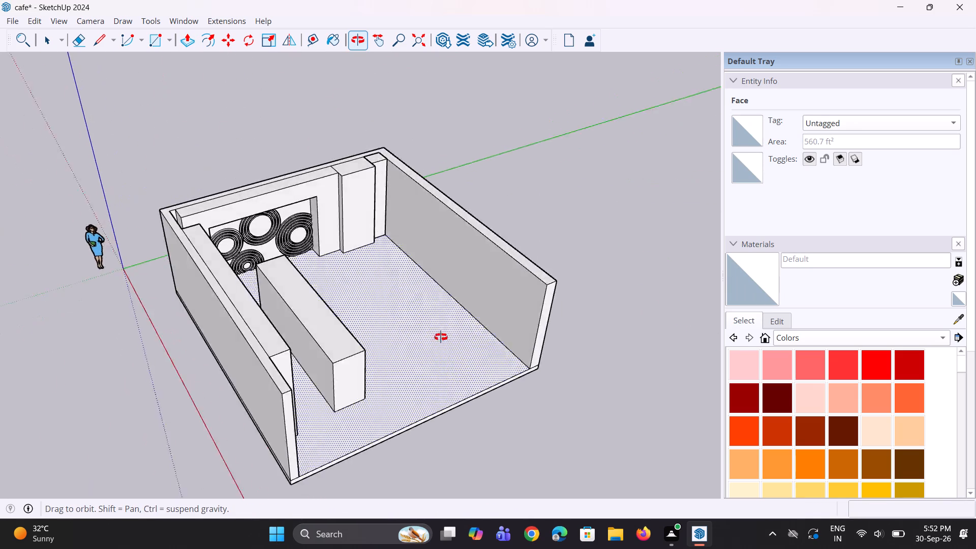
middle_click_drag(441, 337, 393, 342)
scroll(308, 358, "up", 4)
middle_click_drag(256, 365, 85, 376)
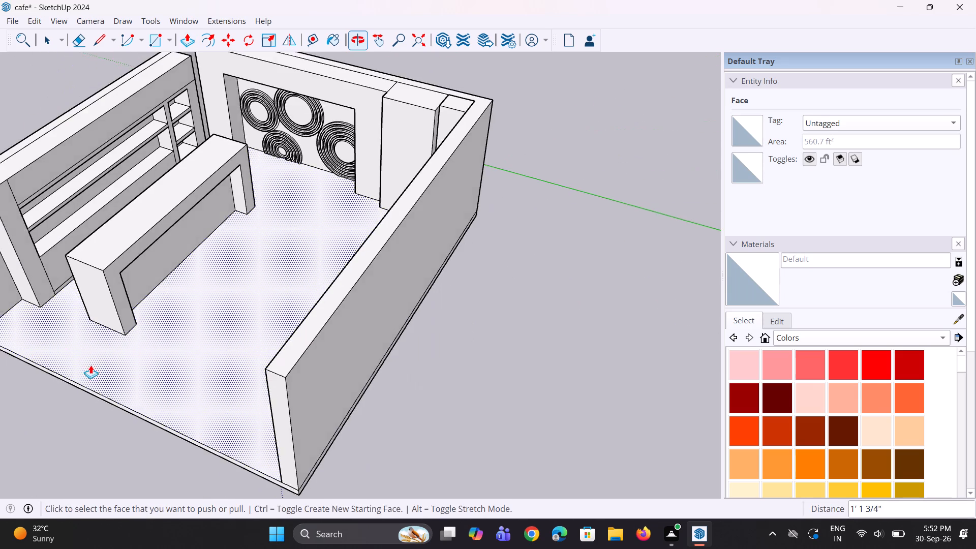
scroll(95, 356, "up", 3)
middle_click_drag(137, 338, 115, 336)
scroll(116, 334, "down", 7)
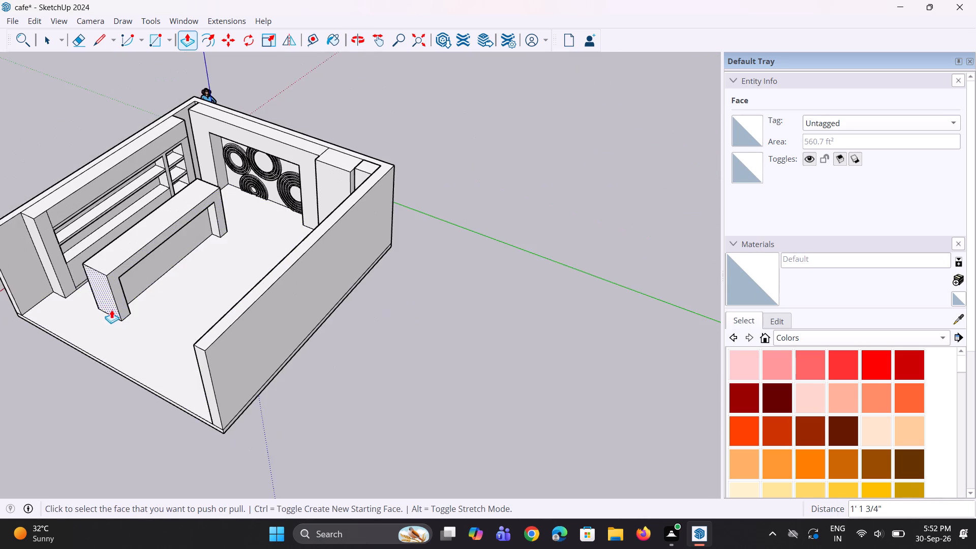
middle_click_drag(111, 309, 76, 303)
scroll(65, 284, "up", 2)
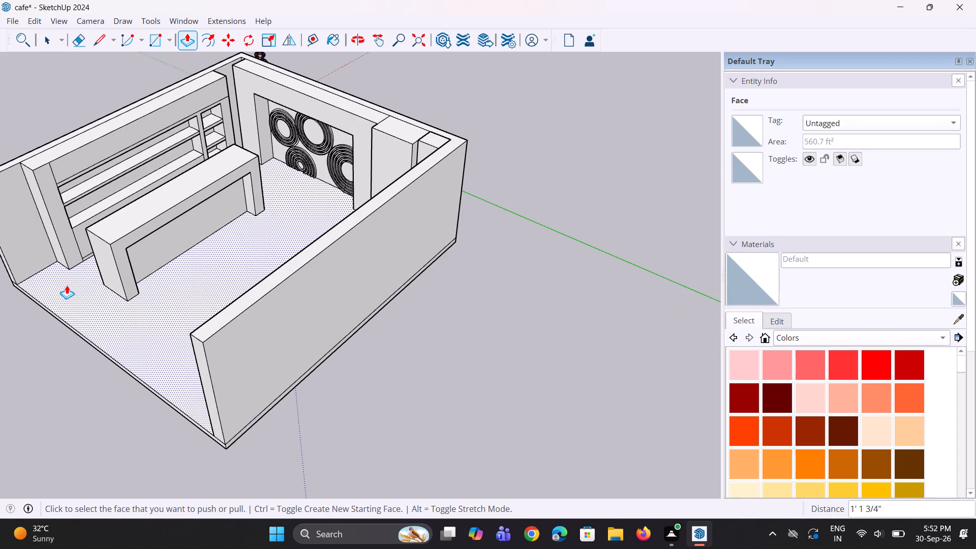
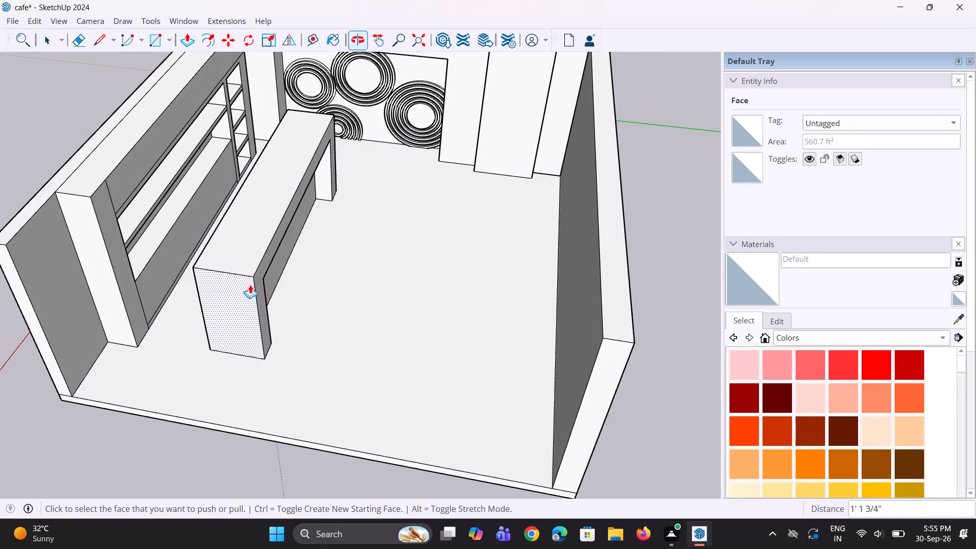
Examine the recessed counter from several angles in relation to the shelving wall, the ring decoration and the open floor.
scroll(269, 277, "up", 3)
middle_click_drag(270, 276, 150, 262)
scroll(150, 262, "down", 5)
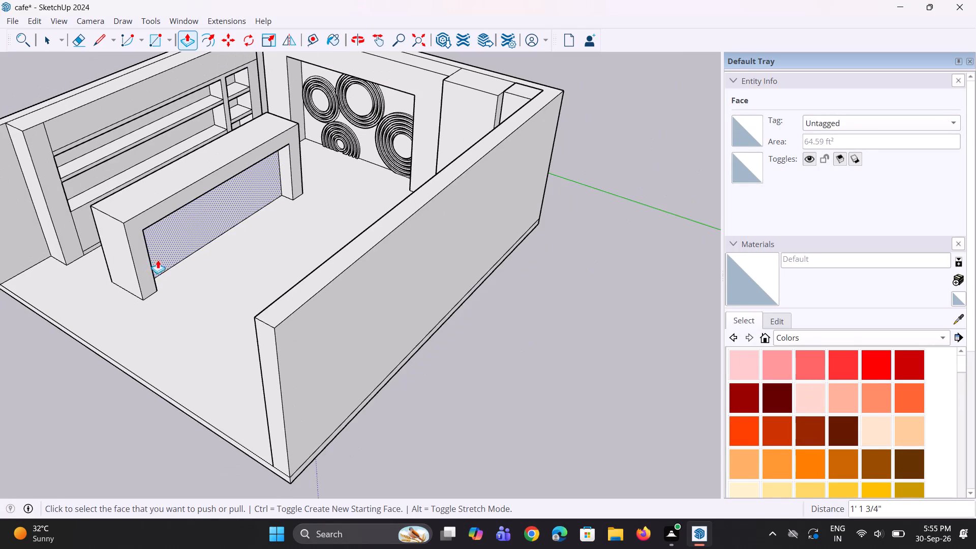
middle_click_drag(169, 259, 340, 302)
scroll(342, 302, "down", 2)
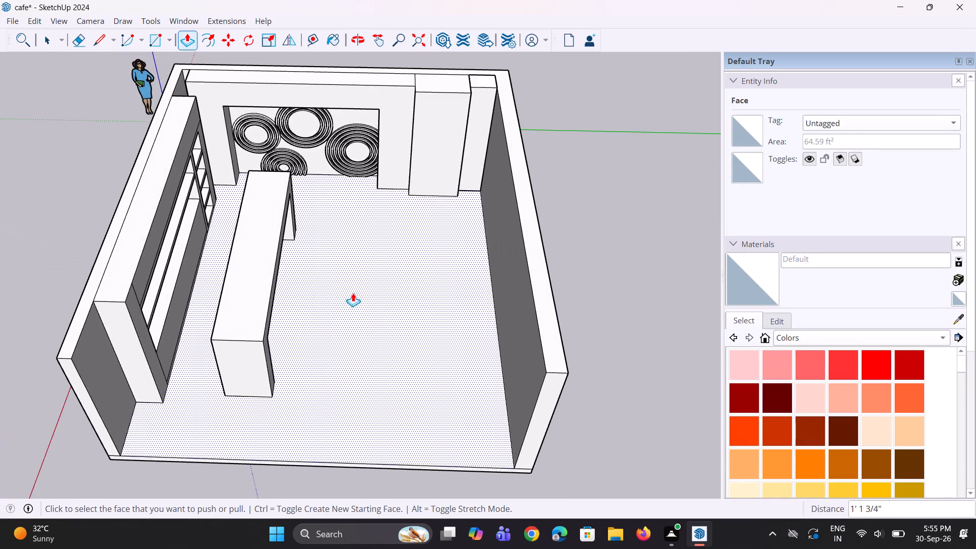
scroll(381, 286, "down", 2)
middle_click_drag(374, 286, 319, 244)
scroll(310, 232, "up", 3)
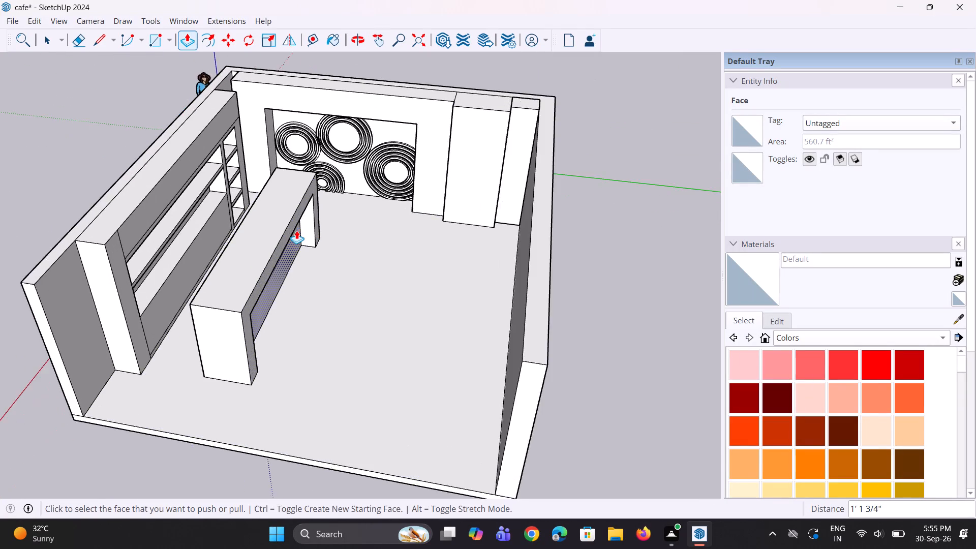
scroll(296, 230, "up", 1)
middle_click_drag(295, 230, 277, 224)
scroll(277, 224, "up", 2)
scroll(277, 224, "down", 2)
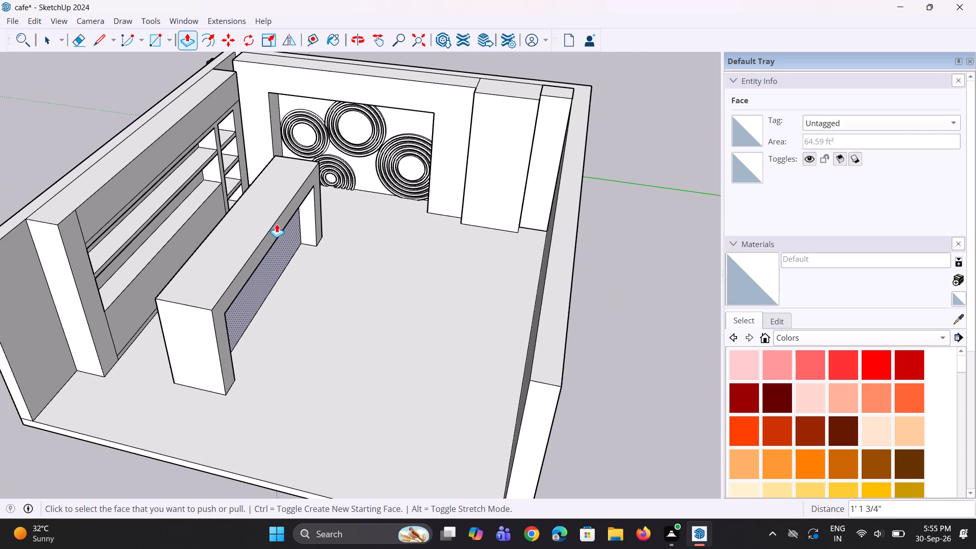
middle_click_drag(277, 224, 277, 219)
scroll(275, 239, "up", 2)
middle_click_drag(274, 239, 263, 215)
scroll(263, 215, "down", 4)
scroll(107, 172, "up", 2)
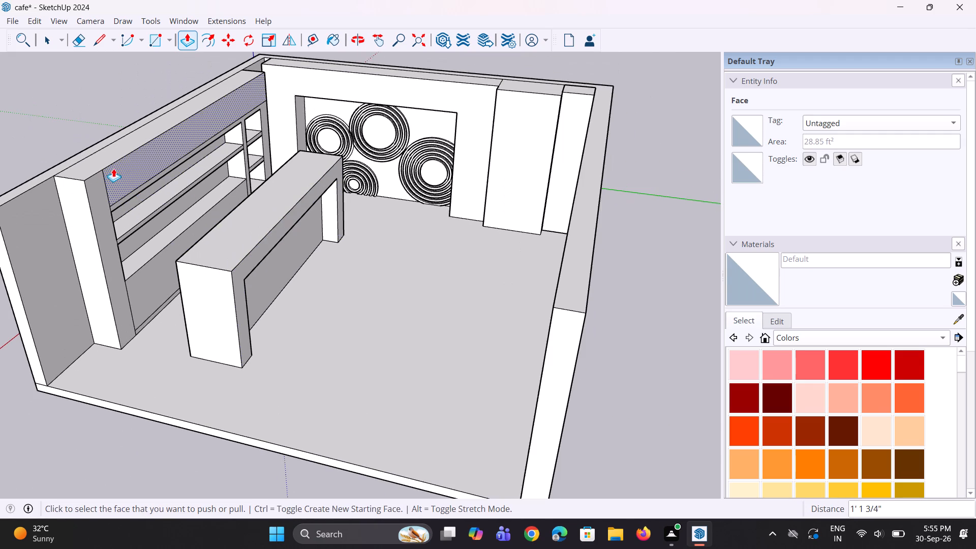
scroll(114, 168, "up", 1)
scroll(114, 168, "down", 3)
middle_click_drag(115, 172, 132, 179)
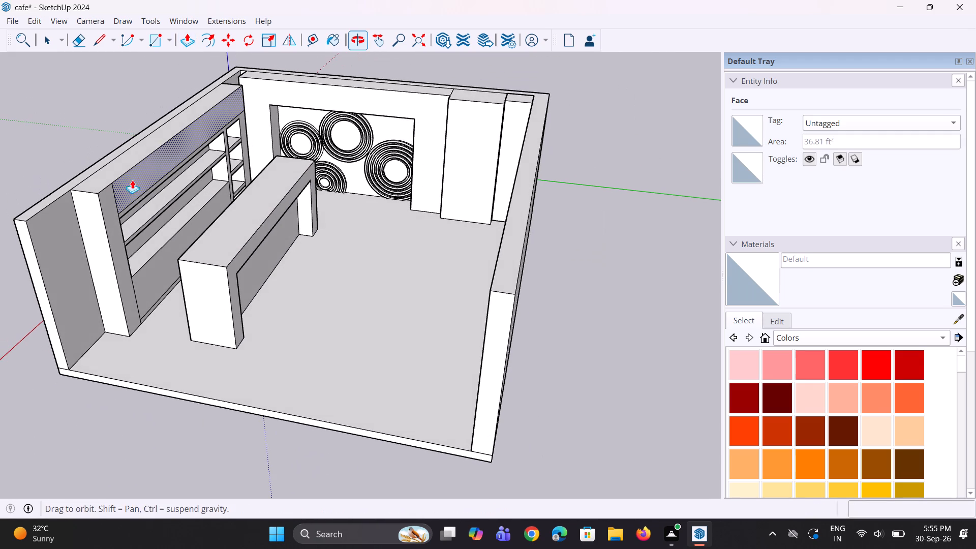
scroll(110, 131, "up", 1)
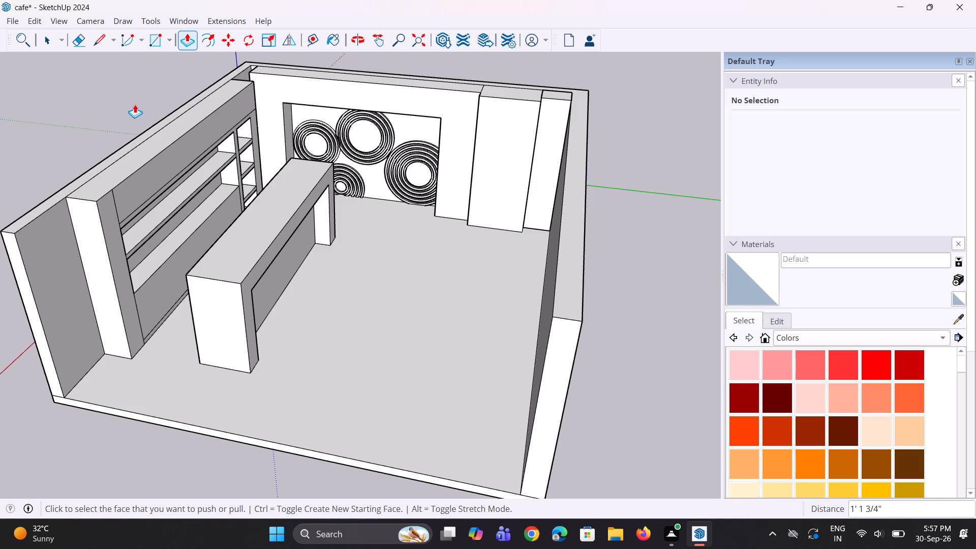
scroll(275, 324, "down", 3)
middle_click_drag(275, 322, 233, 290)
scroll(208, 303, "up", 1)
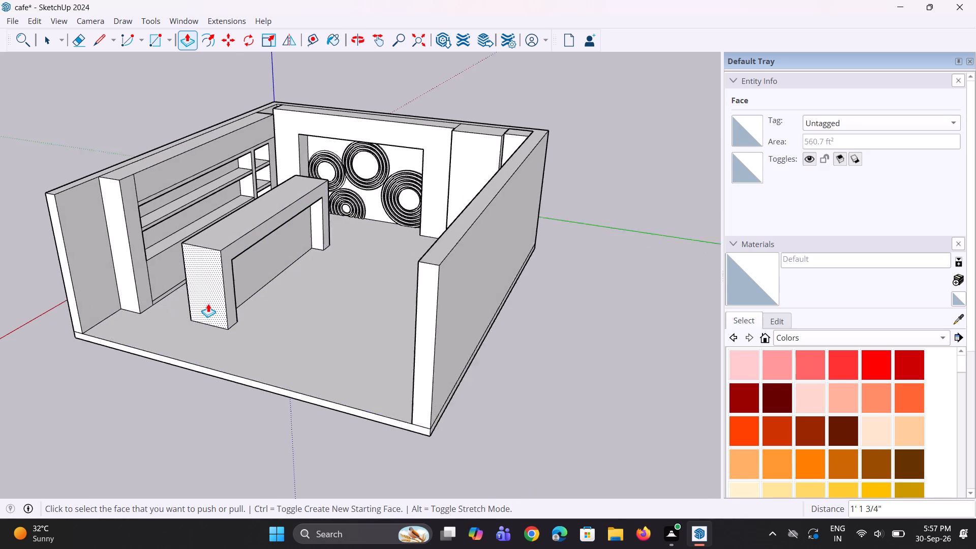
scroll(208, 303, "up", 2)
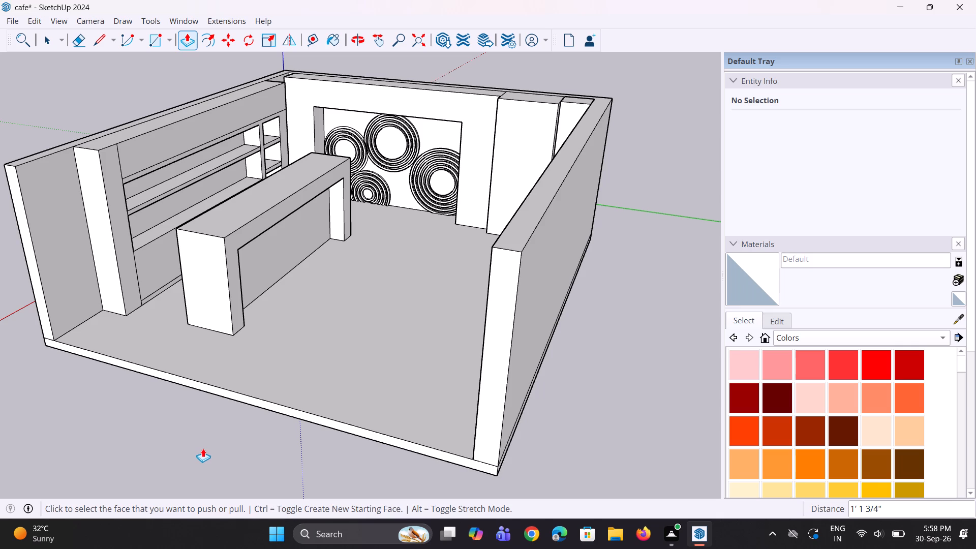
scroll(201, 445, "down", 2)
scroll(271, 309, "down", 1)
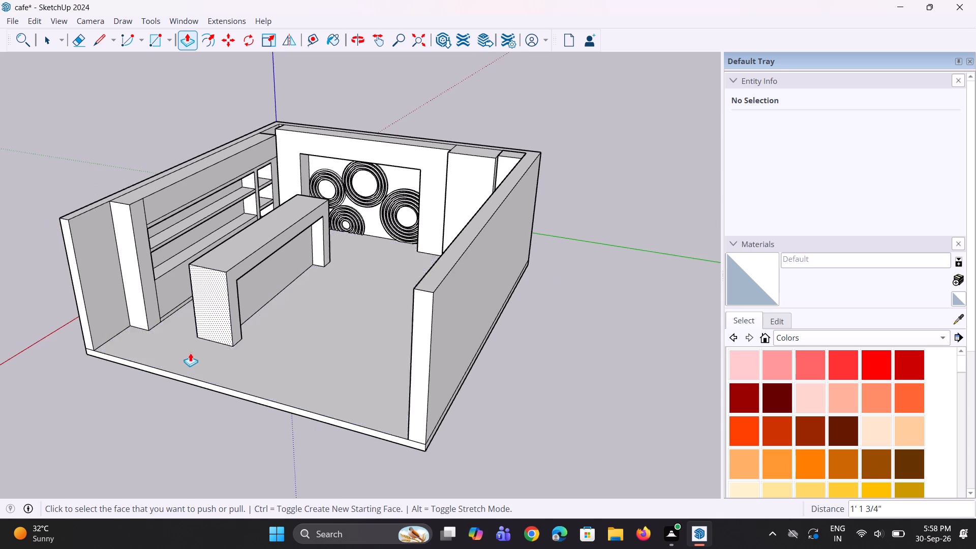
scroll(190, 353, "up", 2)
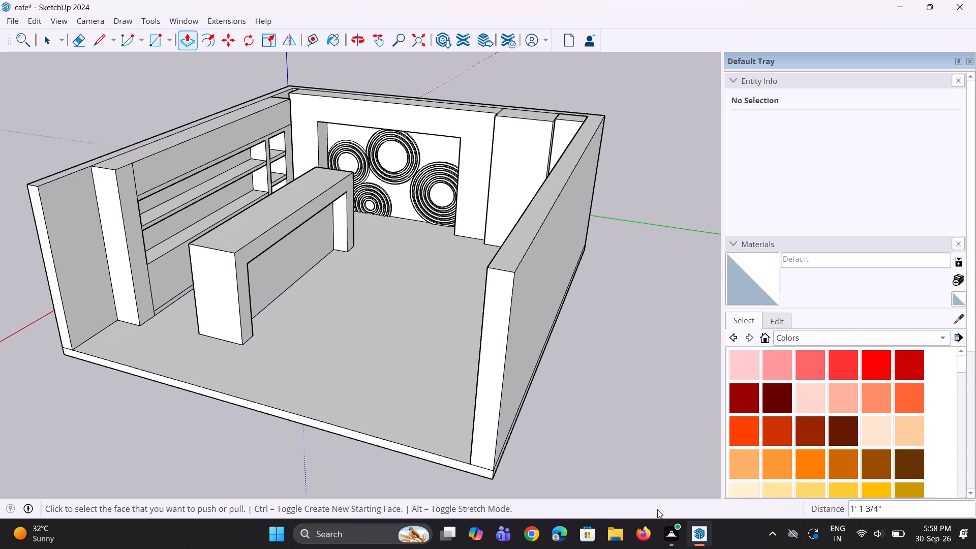
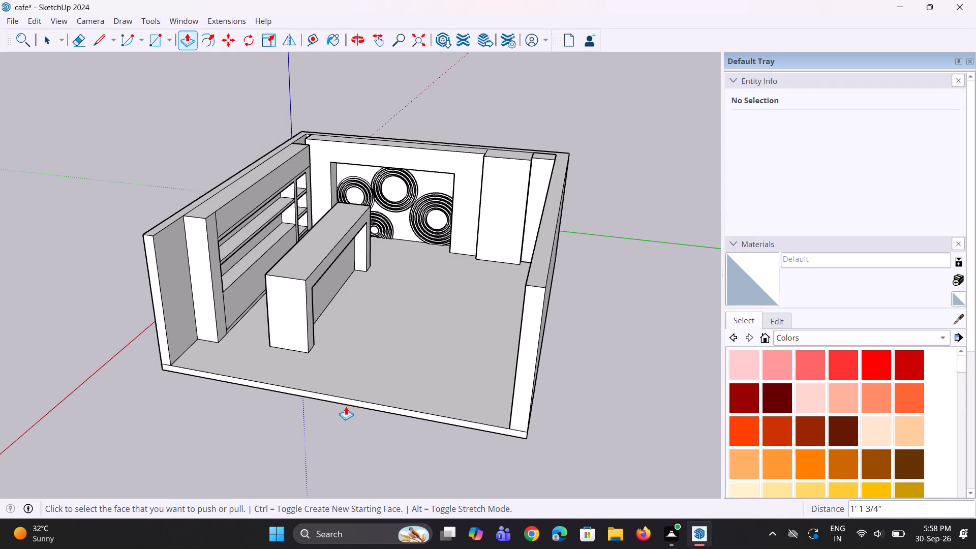
Examine the room layout from the open side, checking the counter against the shelving wall and floor.
scroll(348, 405, "down", 4)
scroll(360, 385, "up", 1)
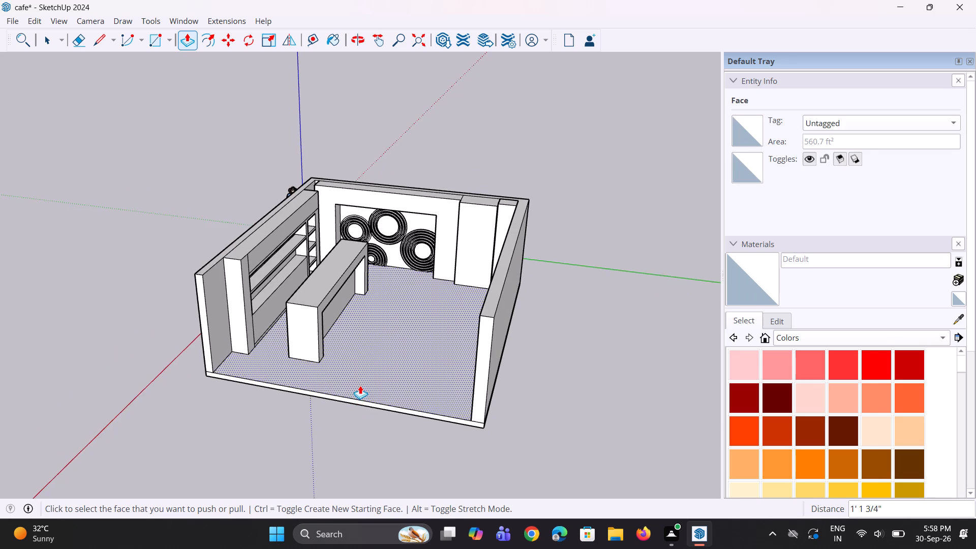
scroll(360, 385, "up", 1)
middle_click_drag(357, 391, 305, 386)
scroll(267, 384, "up", 5)
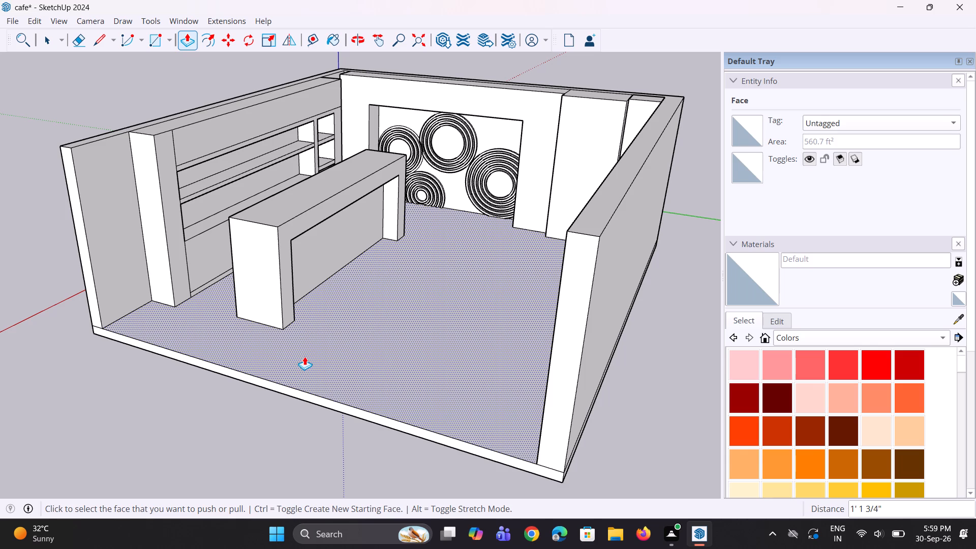
scroll(304, 356, "down", 6)
scroll(303, 341, "up", 2)
scroll(255, 328, "up", 1)
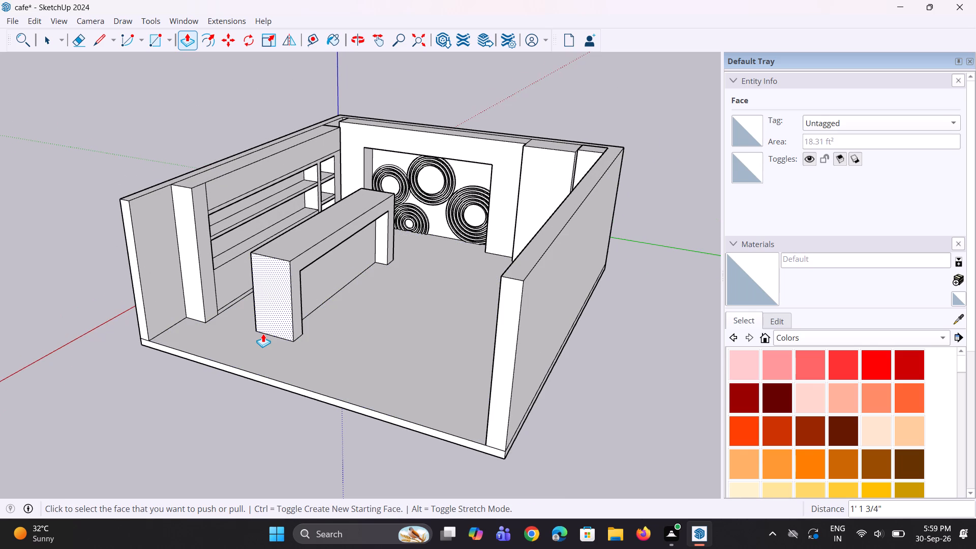
scroll(297, 374, "down", 7)
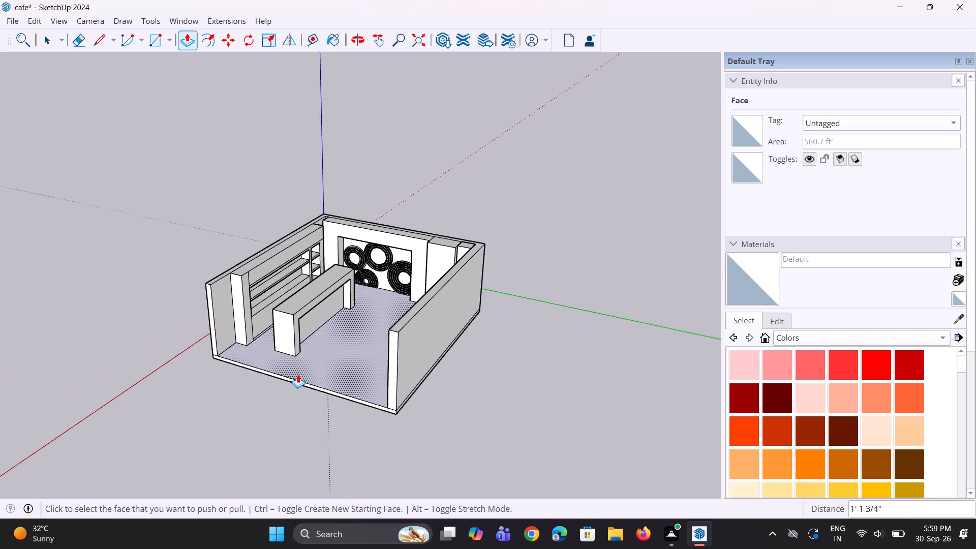
scroll(302, 367, "down", 4)
scroll(303, 364, "up", 2)
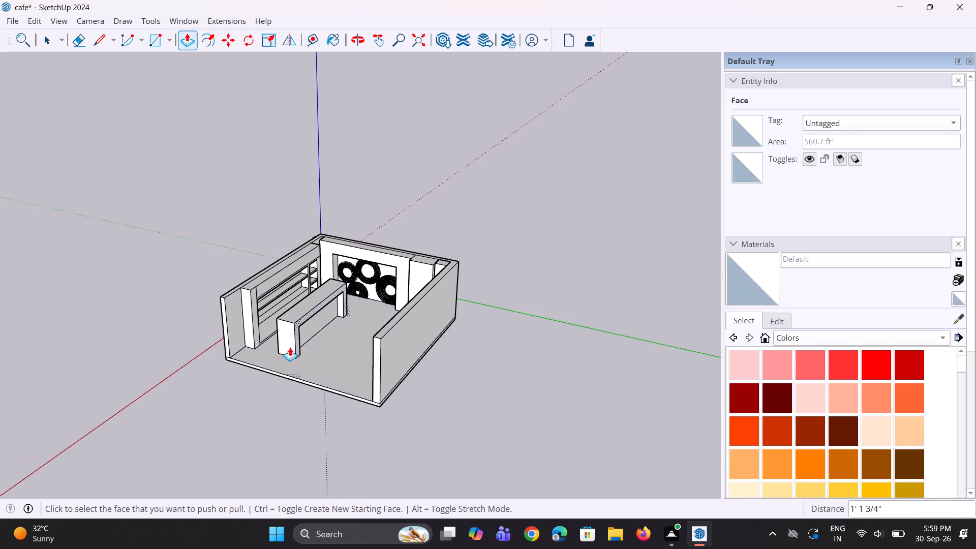
scroll(261, 335, "up", 12)
scroll(206, 365, "down", 5)
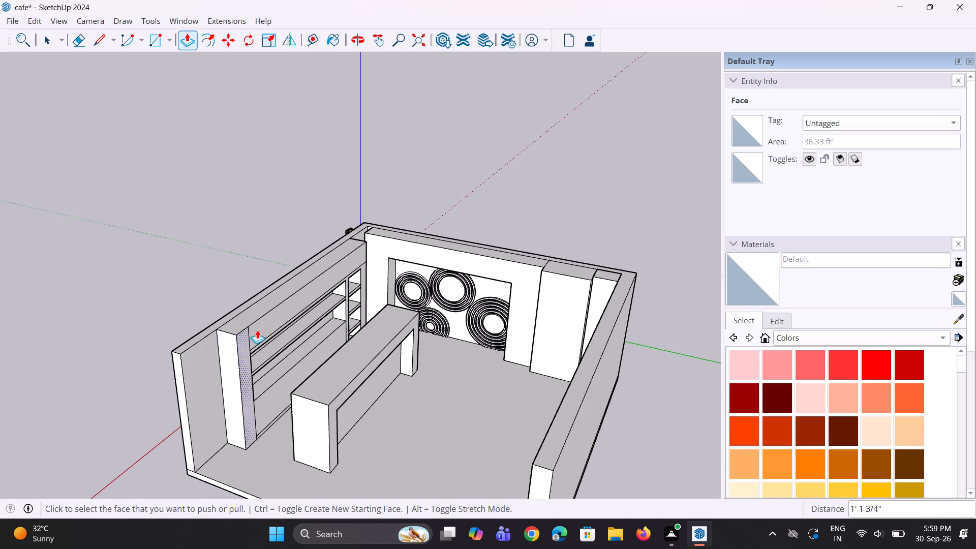
Erase the stray vertical edge on the shelving wall's front face, between its top edge and the corner of the shelf opening.
middle_click_drag(258, 330, 176, 307)
scroll(177, 307, "down", 3)
scroll(178, 308, "up", 12)
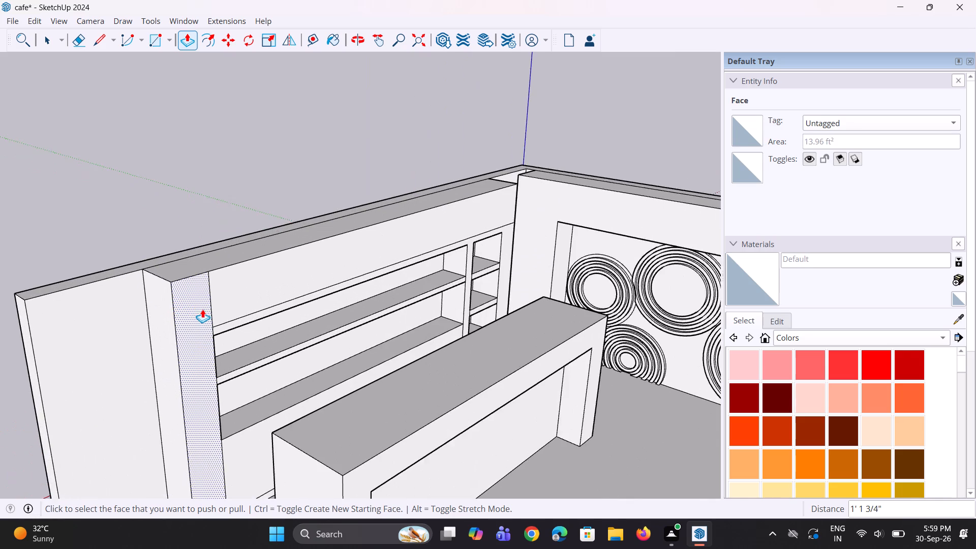
scroll(202, 309, "up", 2)
scroll(213, 311, "down", 5)
scroll(221, 312, "up", 3)
key("e")
scroll(230, 307, "up", 1)
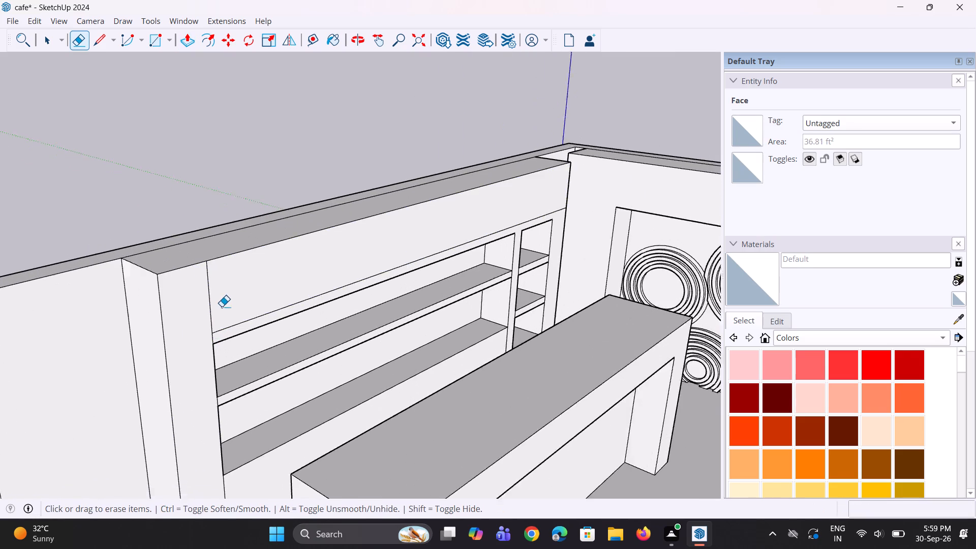
scroll(222, 307, "up", 2)
left_click(207, 289)
scroll(212, 293, "down", 4)
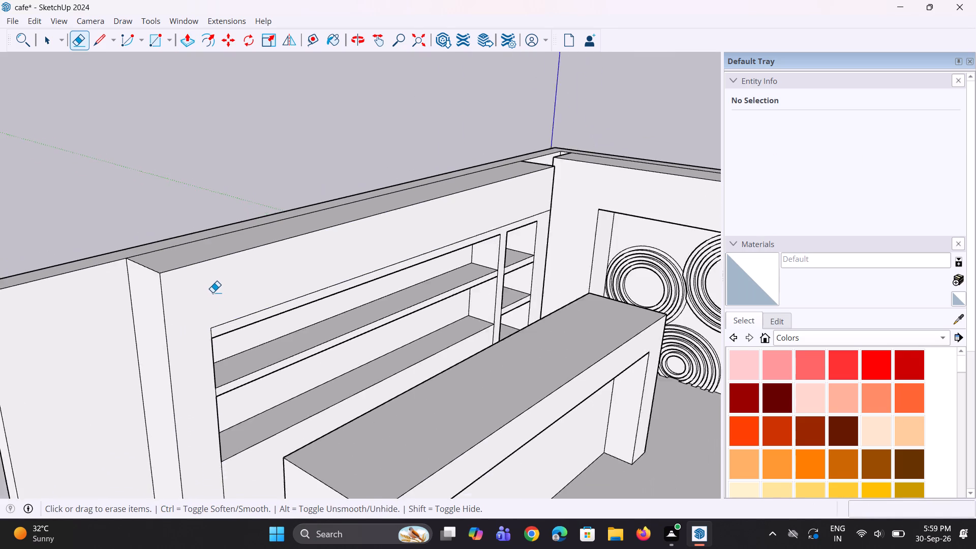
scroll(213, 292, "down", 4)
key("space")
key("space")
Examine the cleaned shelving front and the counter from several angles around the room.
scroll(200, 322, "down", 8)
scroll(206, 320, "up", 5)
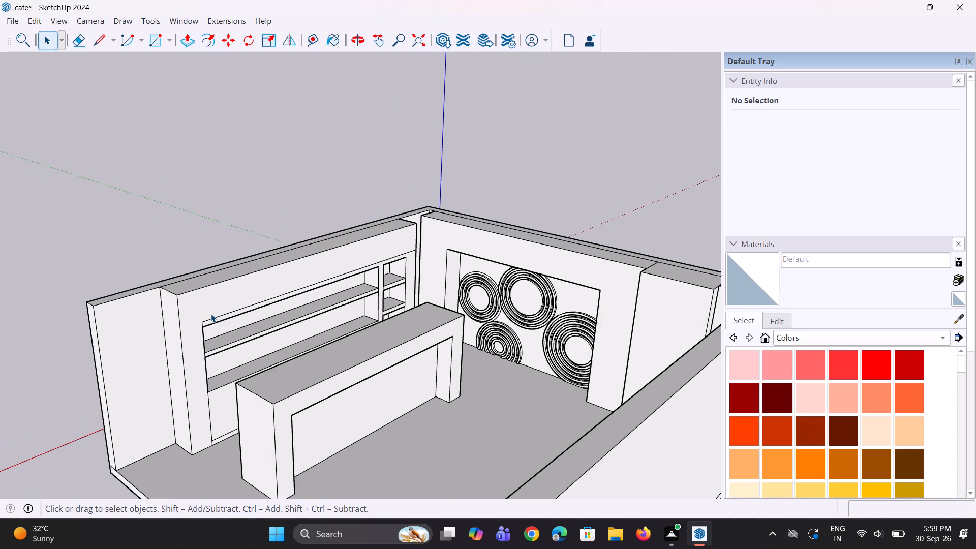
scroll(400, 287, "down", 2)
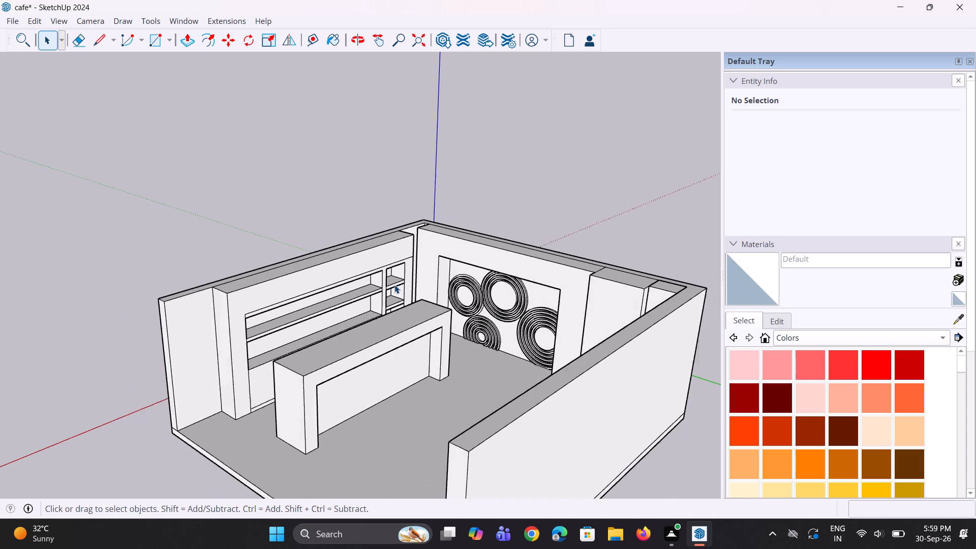
scroll(394, 285, "down", 2)
middle_click_drag(389, 286, 269, 293)
scroll(375, 270, "up", 3)
middle_click_drag(460, 345, 436, 392)
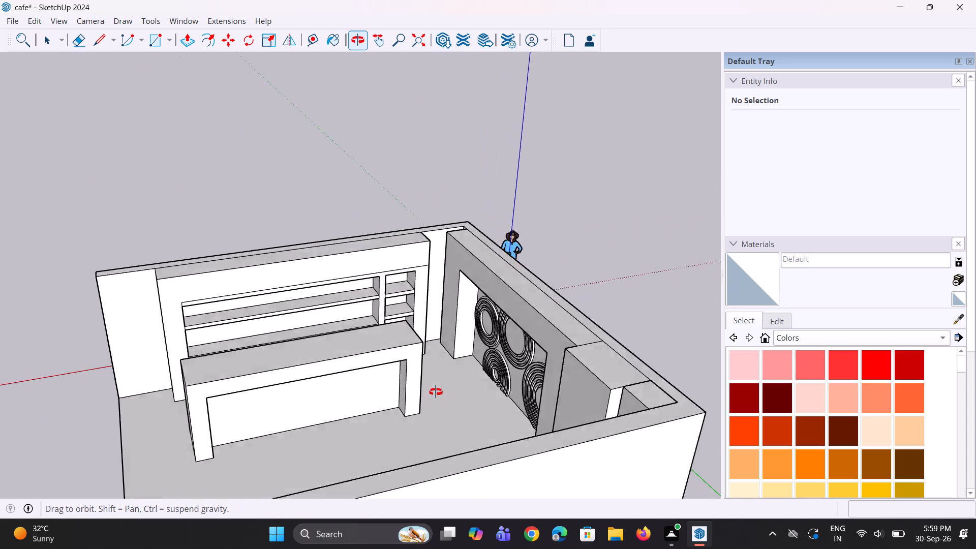
middle_click_drag(436, 392, 433, 402)
scroll(422, 376, "up", 2)
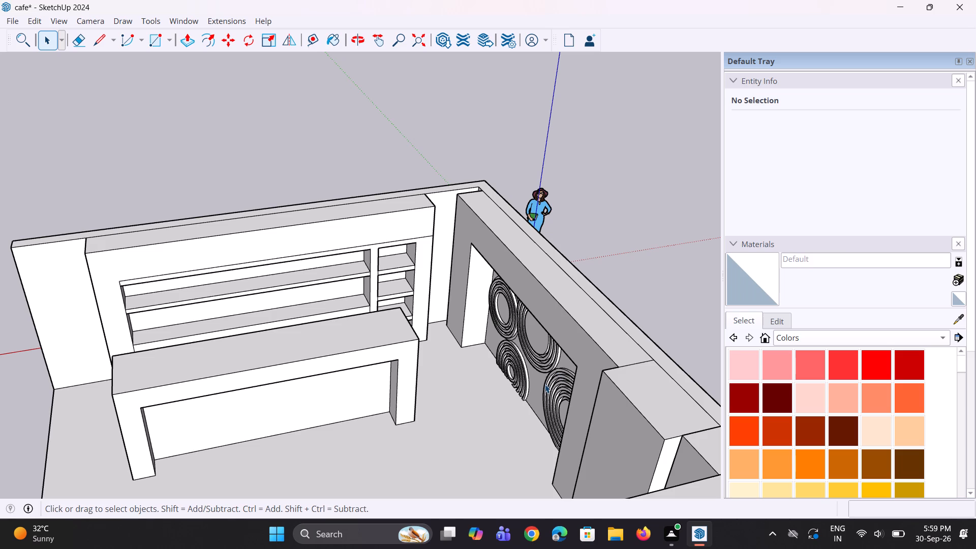
scroll(545, 380, "down", 2)
scroll(445, 241, "down", 3)
scroll(439, 318, "down", 4)
middle_click_drag(178, 357, 318, 357)
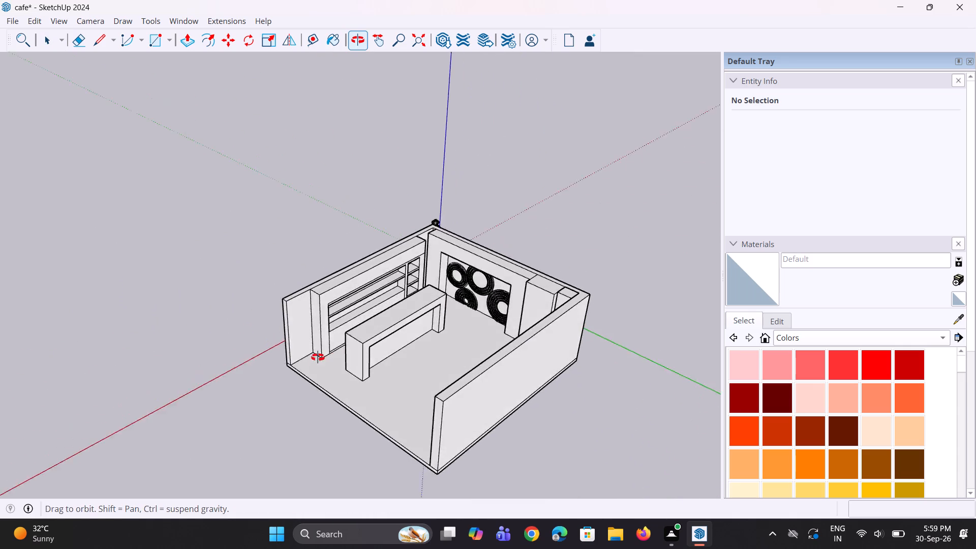
middle_click_drag(318, 357, 336, 357)
scroll(356, 353, "up", 7)
middle_click_drag(430, 357, 453, 351)
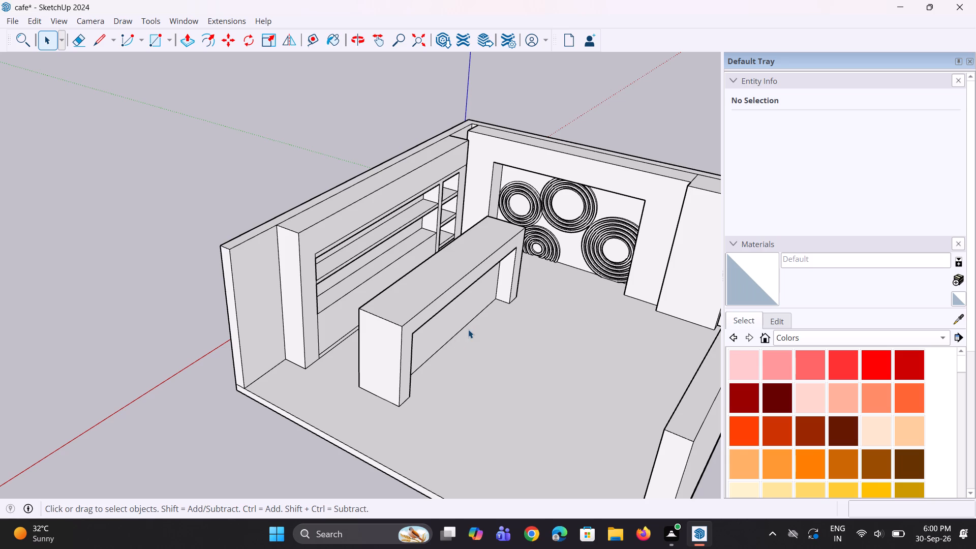
Inspect the concentric-ring wall decoration up close and in relation to the counter.
scroll(357, 212, "down", 7)
scroll(431, 223, "up", 18)
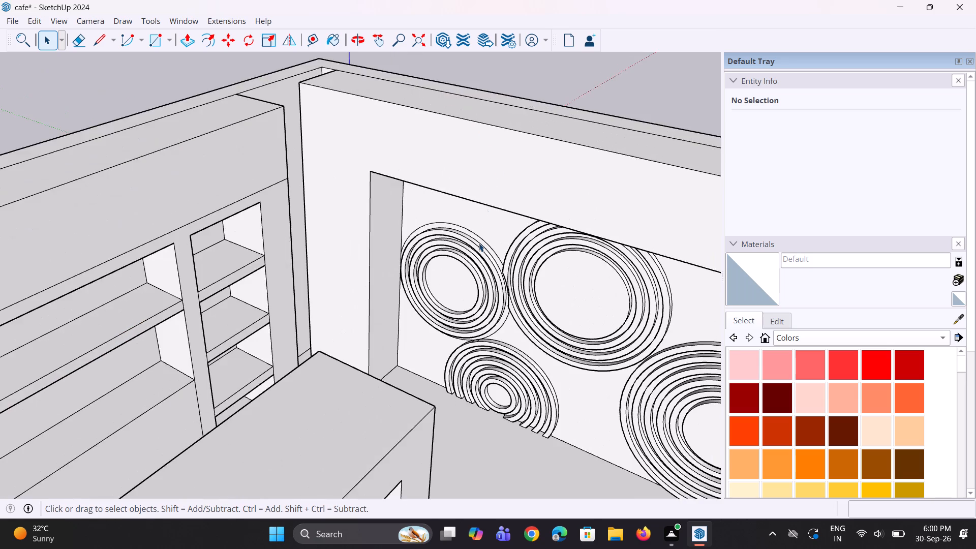
scroll(479, 243, "up", 9)
middle_click_drag(476, 249, 470, 300)
scroll(463, 286, "up", 1)
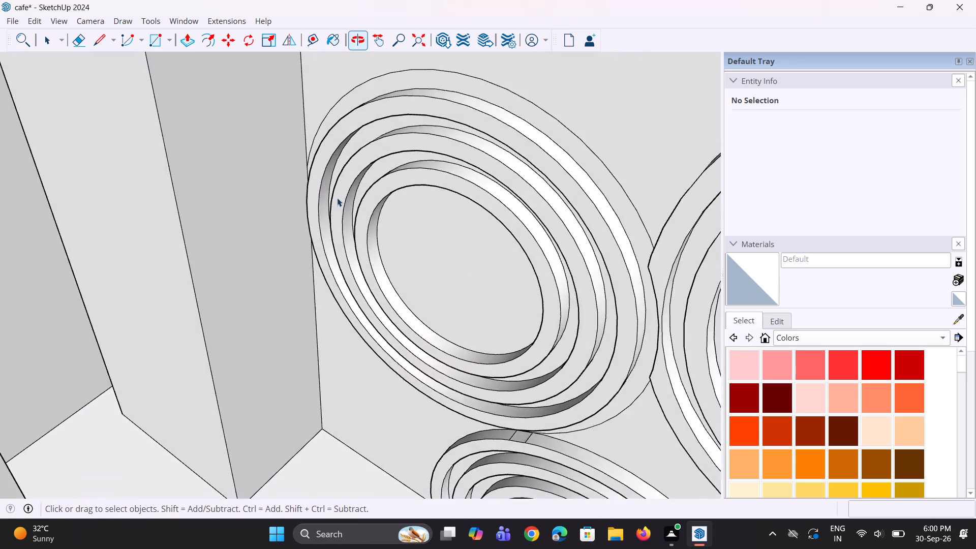
scroll(315, 185, "down", 13)
scroll(308, 189, "up", 4)
scroll(313, 191, "down", 9)
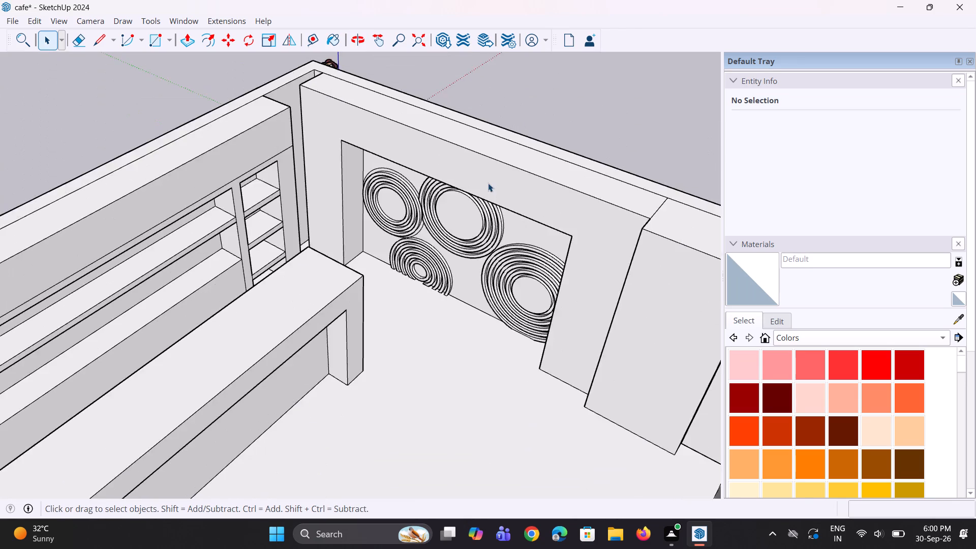
scroll(488, 183, "down", 6)
scroll(349, 328, "up", 3)
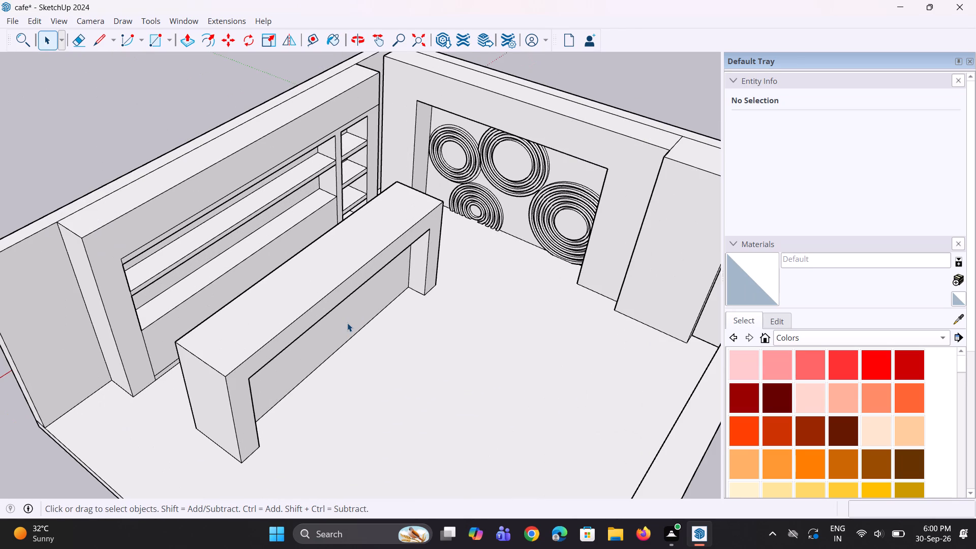
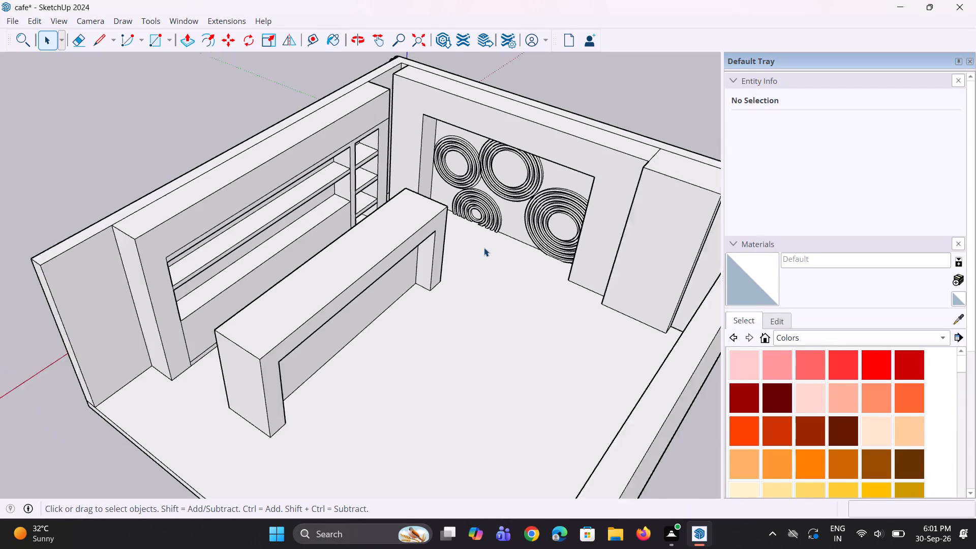
Examine the counter's recessed front and the shelving behind it up close.
scroll(484, 248, "down", 5)
middle_click_drag(443, 333, 405, 304)
scroll(402, 302, "up", 1)
scroll(381, 297, "down", 1)
scroll(373, 299, "up", 6)
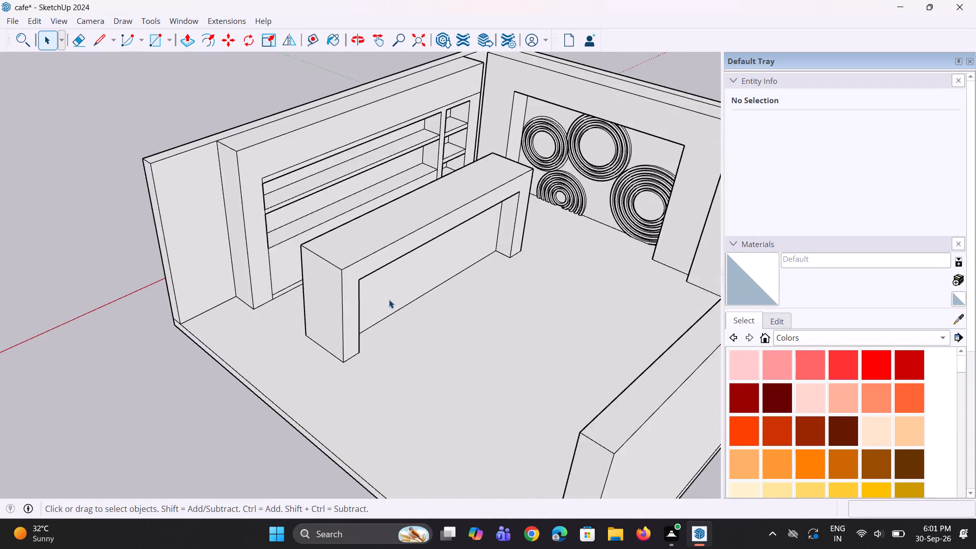
scroll(389, 299, "up", 2)
middle_click_drag(389, 299, 336, 288)
scroll(336, 288, "up", 1)
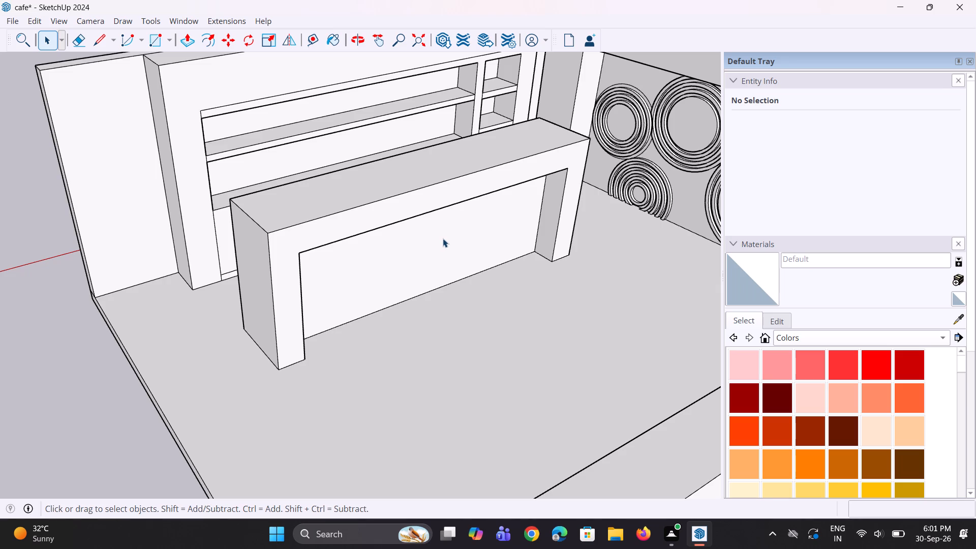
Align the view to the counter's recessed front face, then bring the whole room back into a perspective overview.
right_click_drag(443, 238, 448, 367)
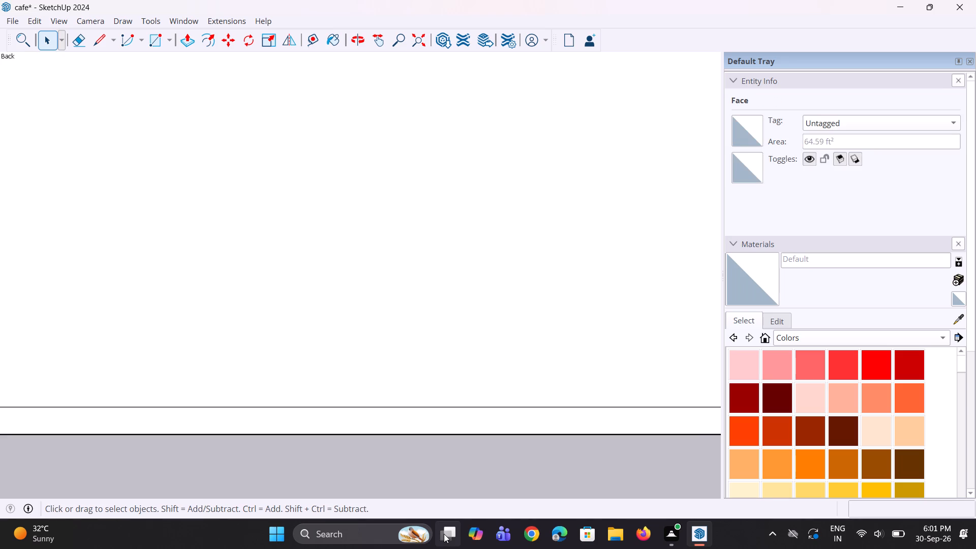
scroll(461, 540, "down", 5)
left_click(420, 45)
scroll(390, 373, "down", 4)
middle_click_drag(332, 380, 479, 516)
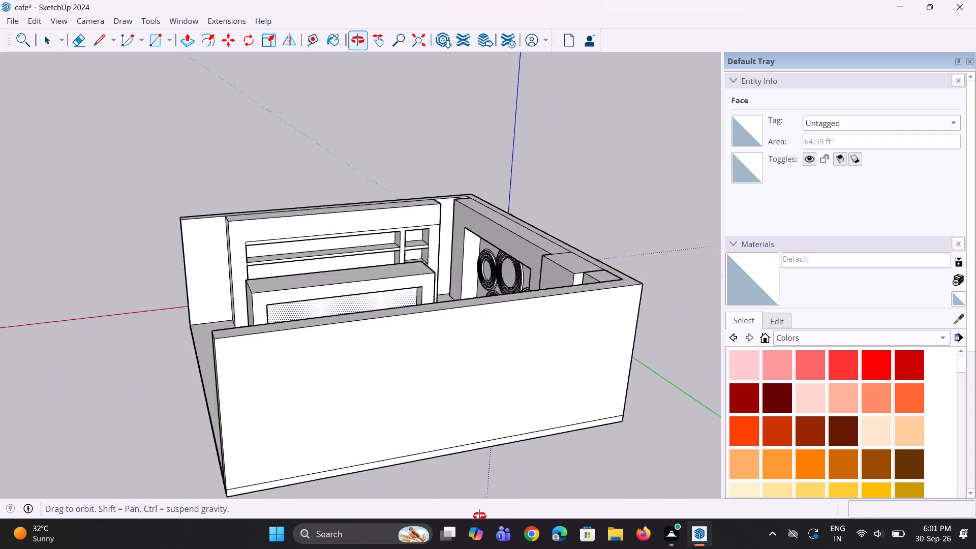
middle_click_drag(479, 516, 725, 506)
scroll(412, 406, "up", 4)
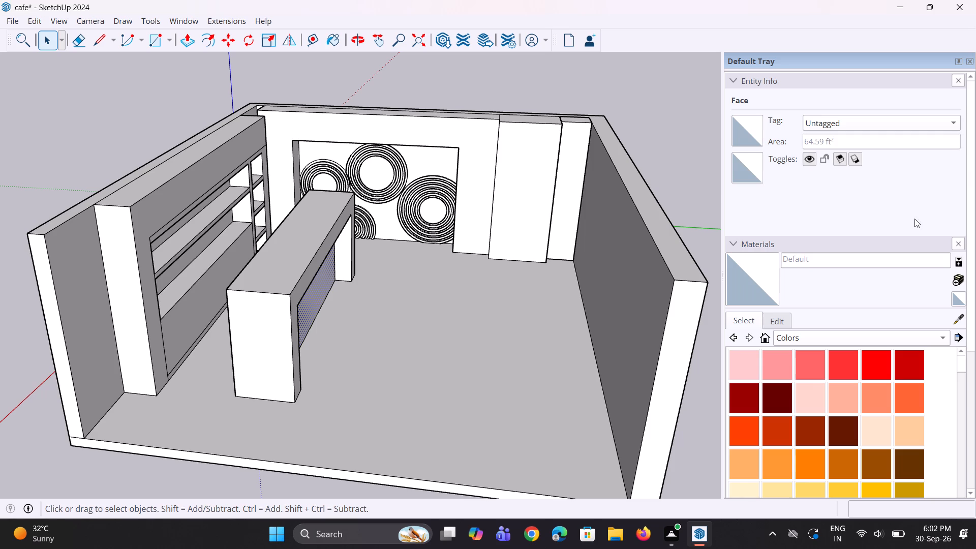
Examine the overall room layout from the open side, comparing the counter with the shelving wall and ring decoration.
scroll(256, 286, "down", 2)
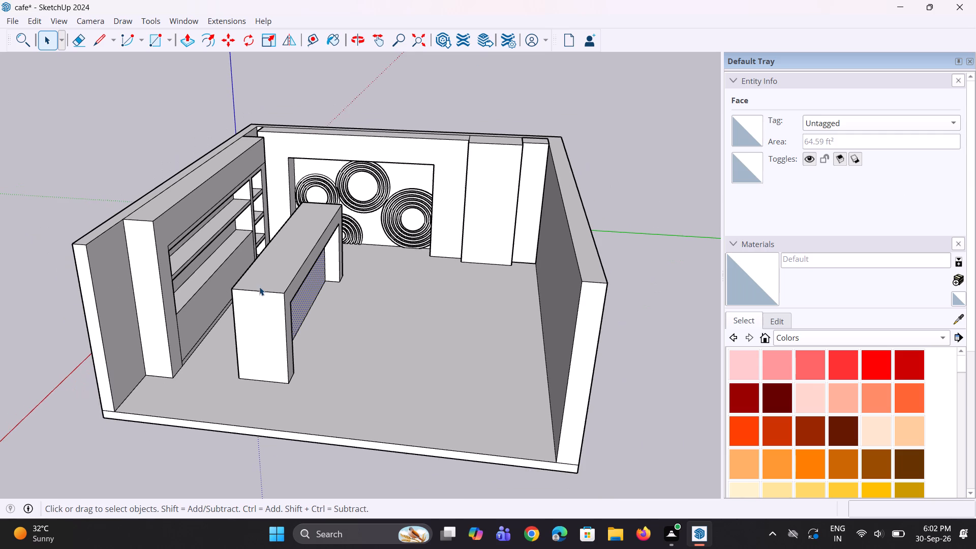
scroll(267, 314, "up", 3)
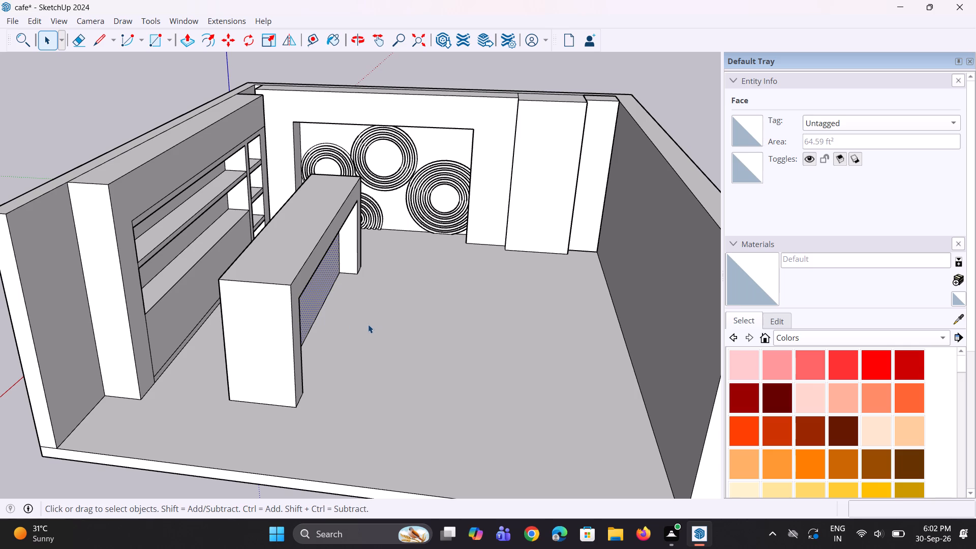
scroll(386, 325, "down", 3)
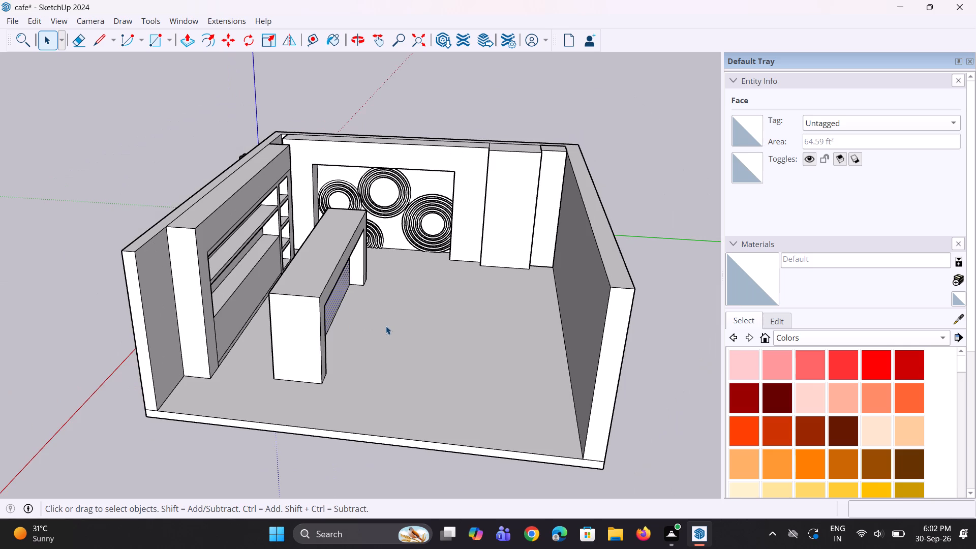
scroll(373, 343, "up", 2)
middle_click_drag(373, 343, 303, 361)
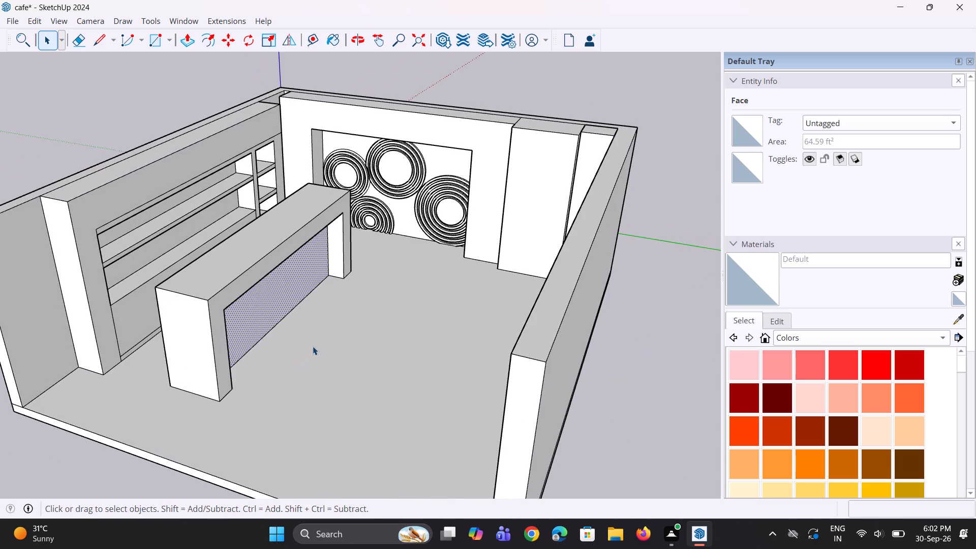
scroll(313, 346, "down", 6)
scroll(275, 350, "up", 2)
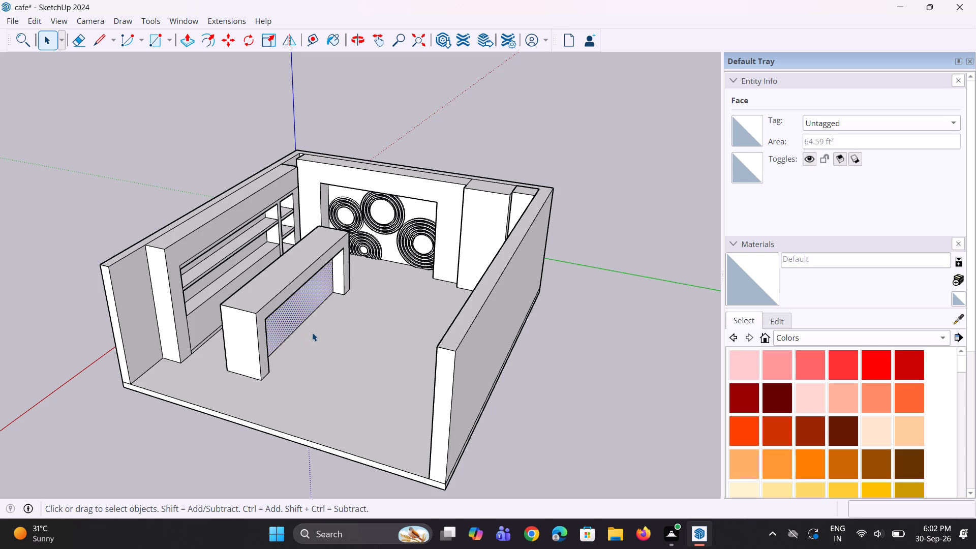
scroll(312, 332, "down", 1)
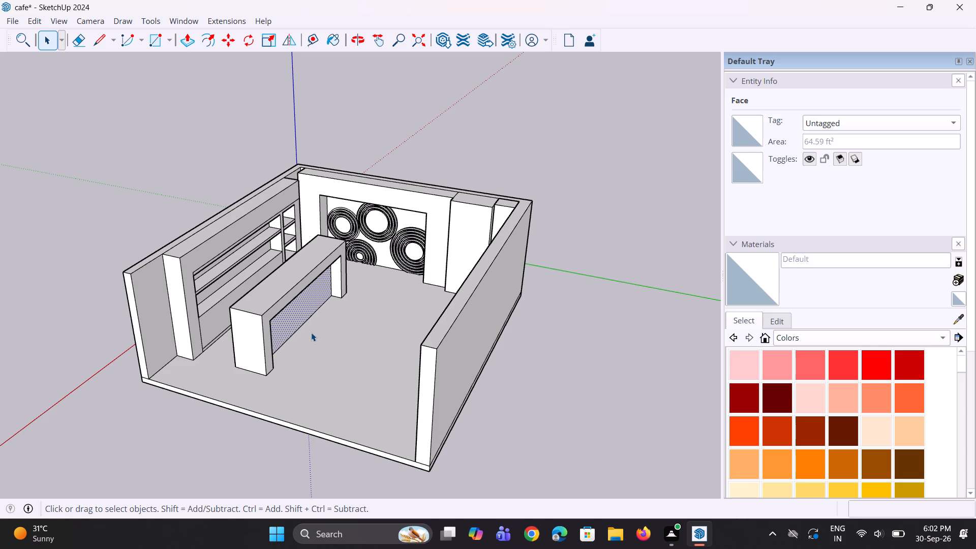
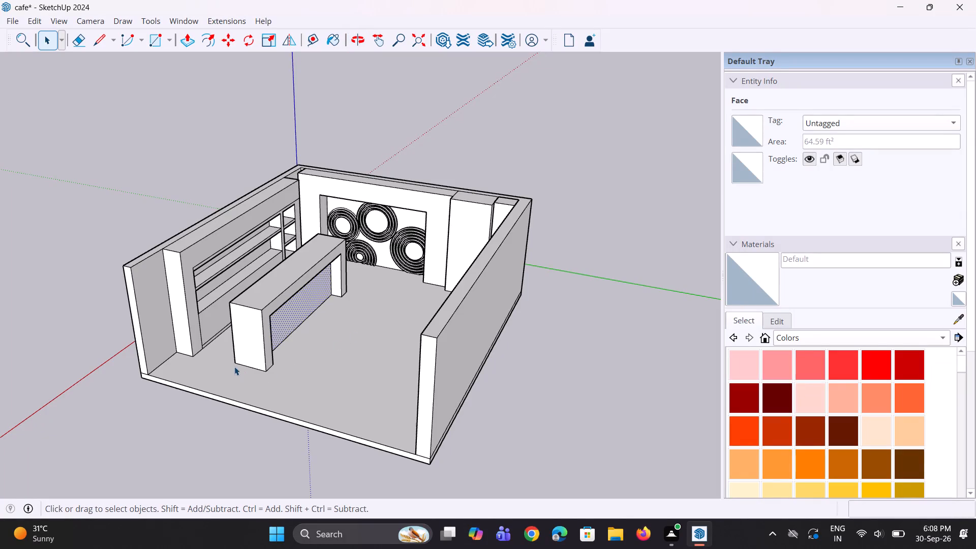
Examine the counter's recessed front from several angles, checking its placement against the shelving wall, ring decoration and open floor.
scroll(223, 366, "up", 4)
middle_click_drag(223, 366, 252, 369)
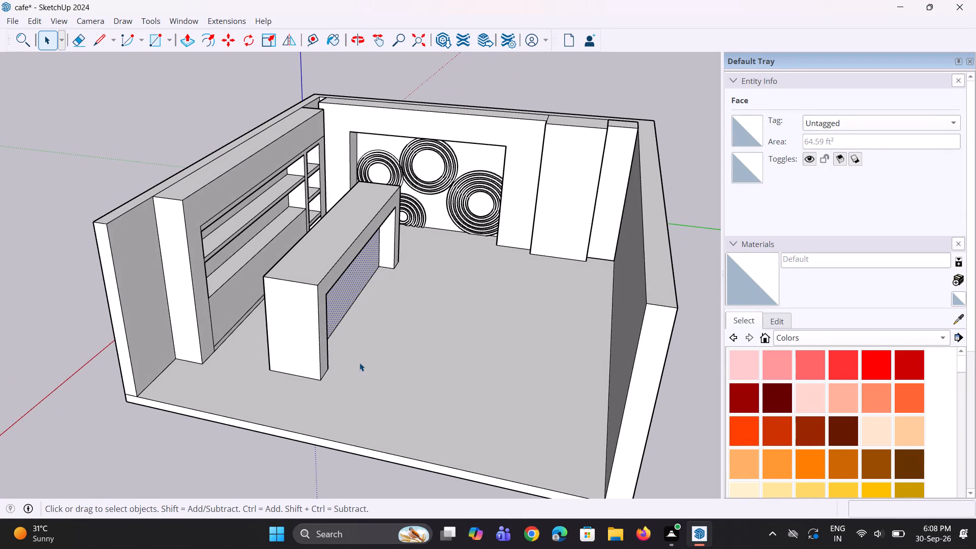
scroll(359, 362, "up", 1)
middle_click_drag(359, 362, 269, 350)
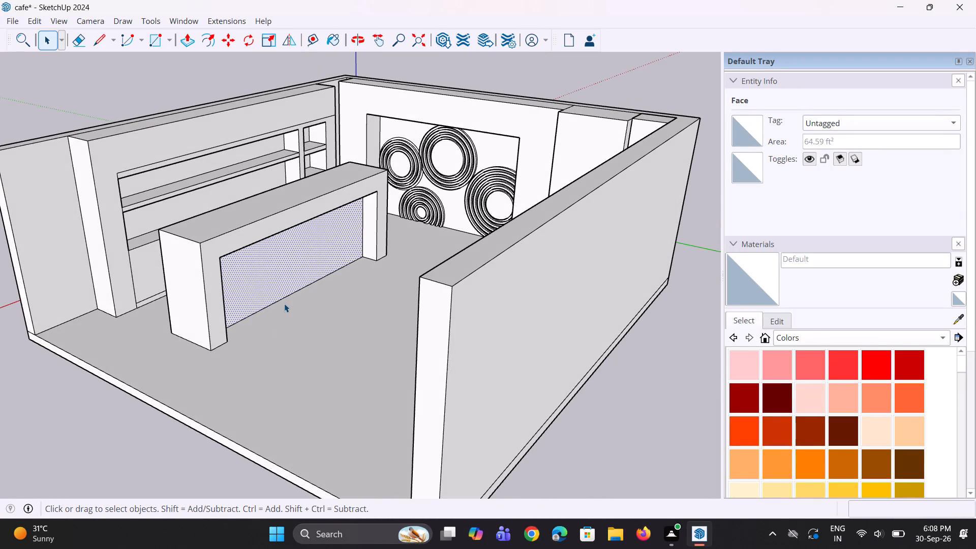
scroll(284, 303, "down", 2)
scroll(284, 303, "up", 2)
scroll(251, 357, "up", 1)
middle_click_drag(251, 356, 268, 359)
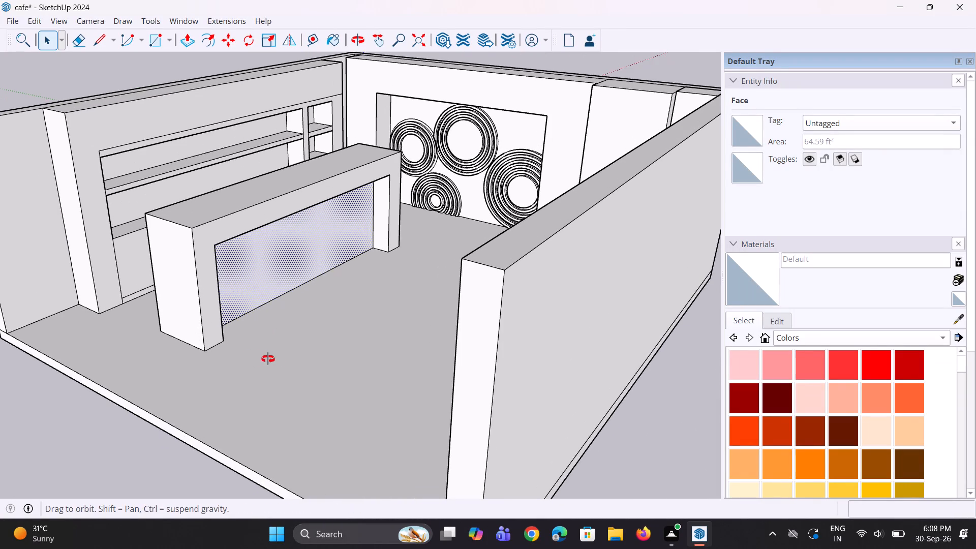
middle_click_drag(268, 359, 340, 378)
scroll(342, 376, "down", 3)
middle_click_drag(319, 343, 311, 330)
scroll(317, 337, "down", 2)
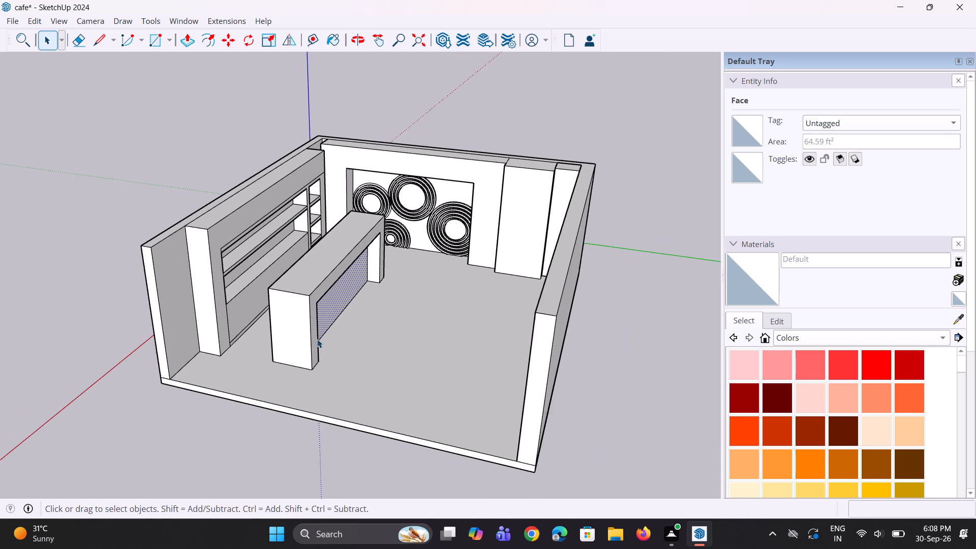
scroll(315, 345, "up", 2)
scroll(315, 345, "down", 2)
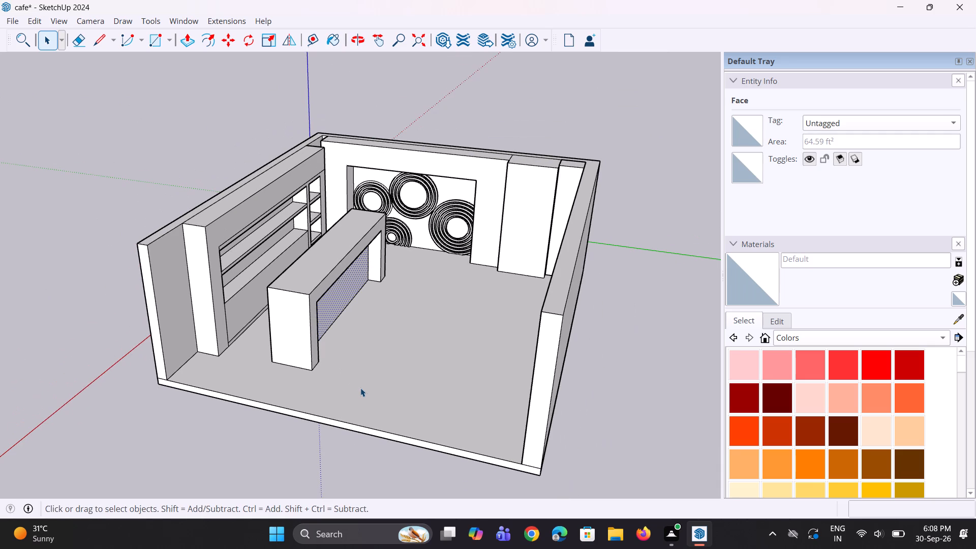
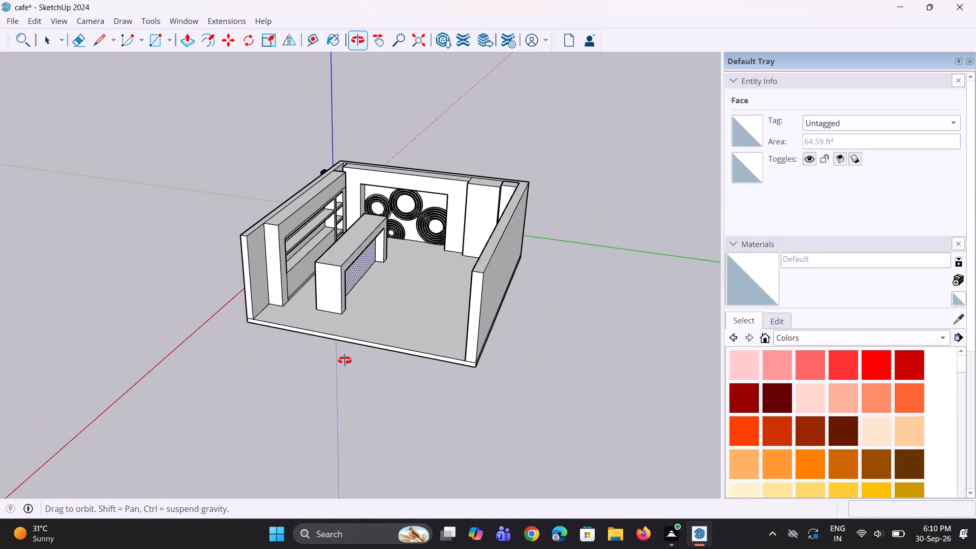
Examine the counter's recessed front up close and from the room's open side, and clear the selection of its face.
scroll(299, 259, "up", 4)
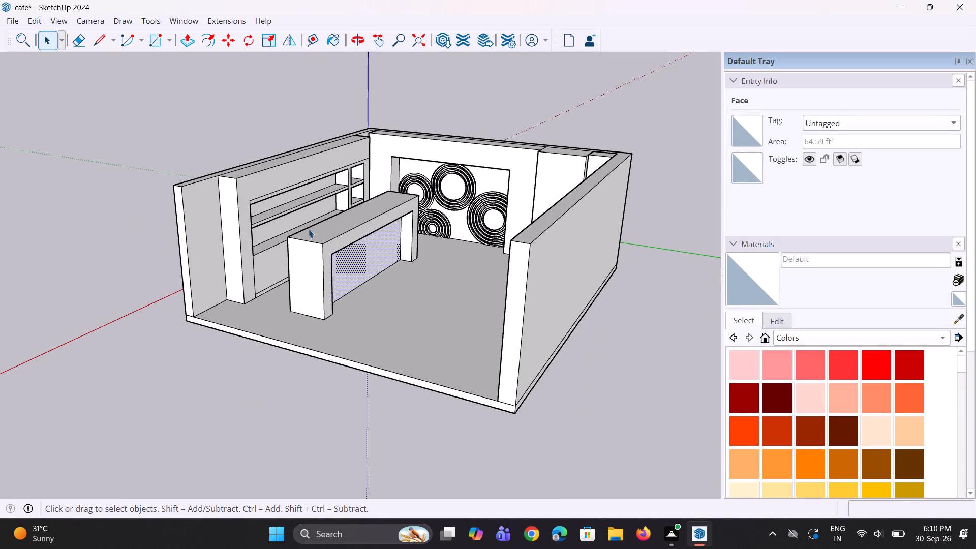
scroll(327, 144, "down", 3)
scroll(439, 255, "up", 2)
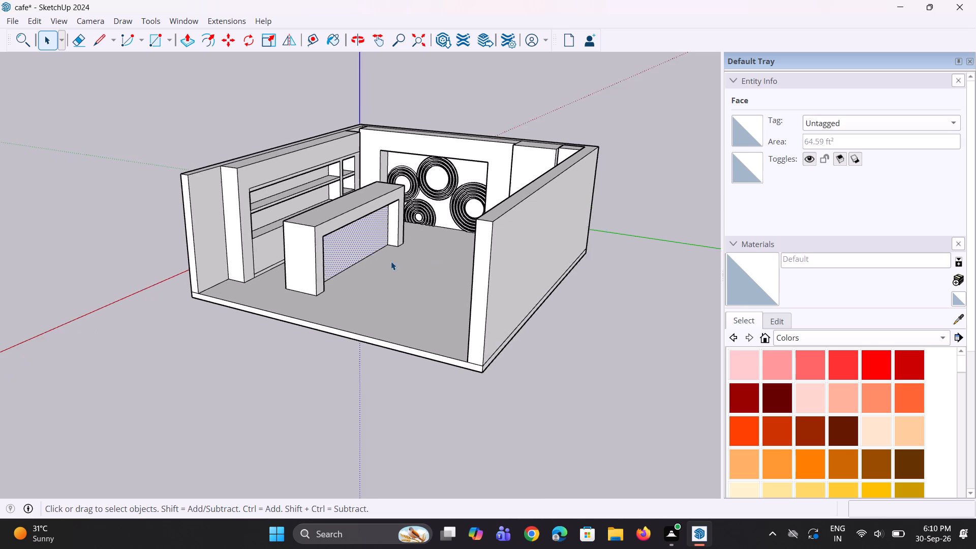
scroll(391, 261, "up", 3)
middle_click_drag(377, 277, 290, 279)
scroll(267, 255, "up", 2)
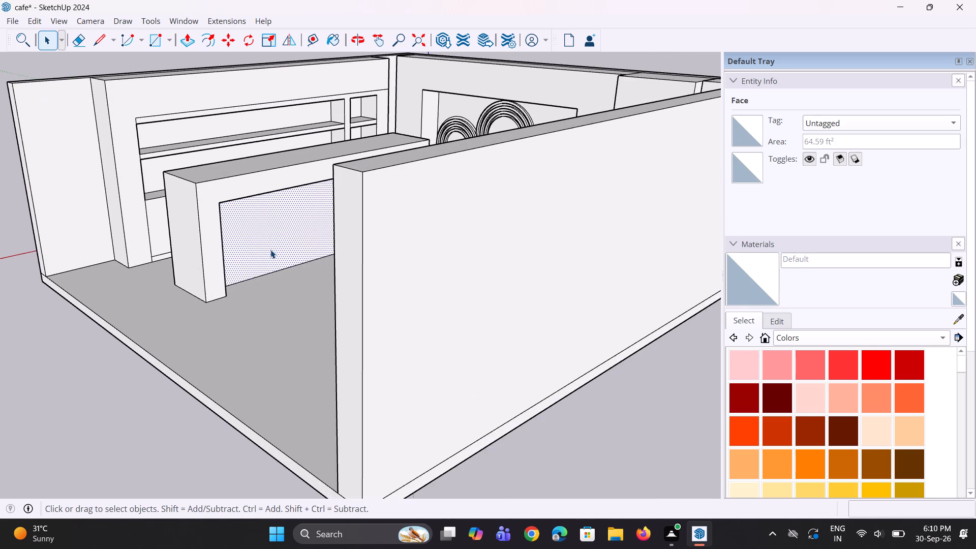
scroll(273, 248, "up", 1)
middle_click_drag(279, 247, 319, 240)
scroll(346, 220, "down", 3)
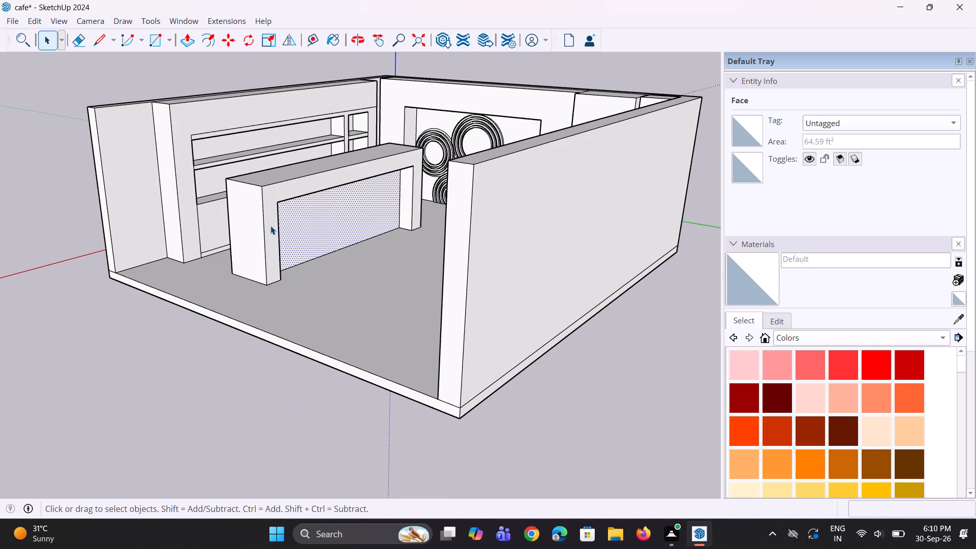
left_click(136, 326)
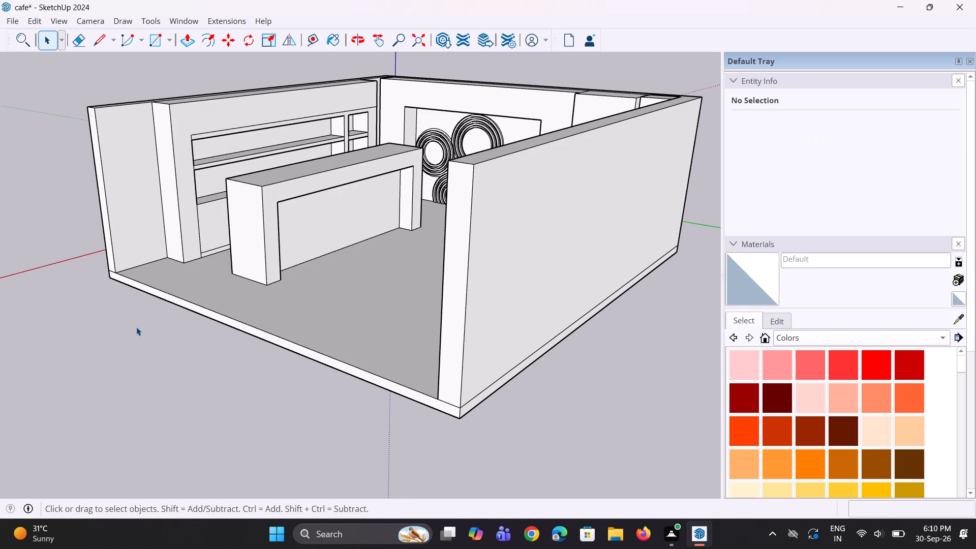
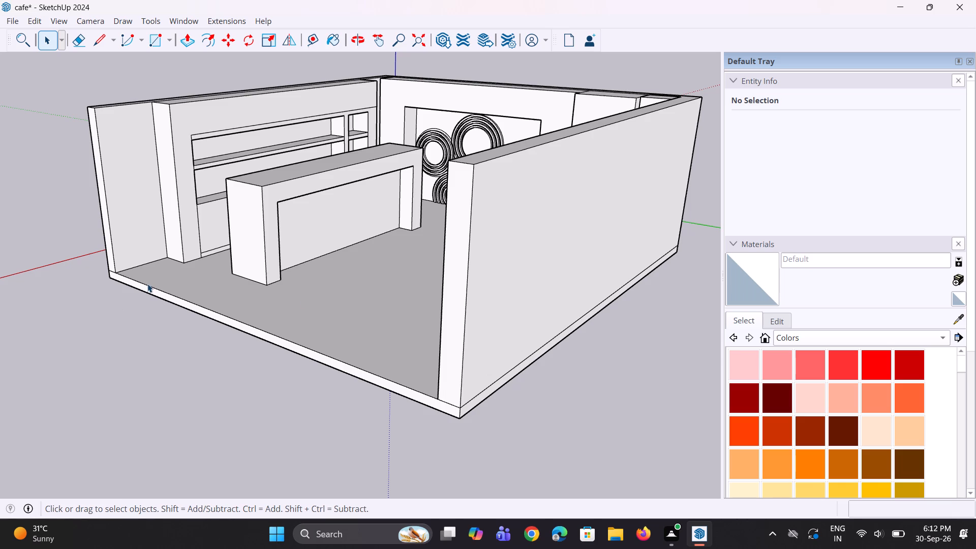
Examine the counter's recessed front panel up close and the whole café room from its open side.
scroll(149, 289, "down", 2)
middle_click_drag(152, 304, 282, 381)
scroll(294, 342, "up", 4)
middle_click_drag(351, 339, 250, 248)
scroll(271, 242, "up", 4)
middle_click_drag(281, 239, 222, 293)
scroll(204, 252, "up", 1)
scroll(204, 252, "down", 2)
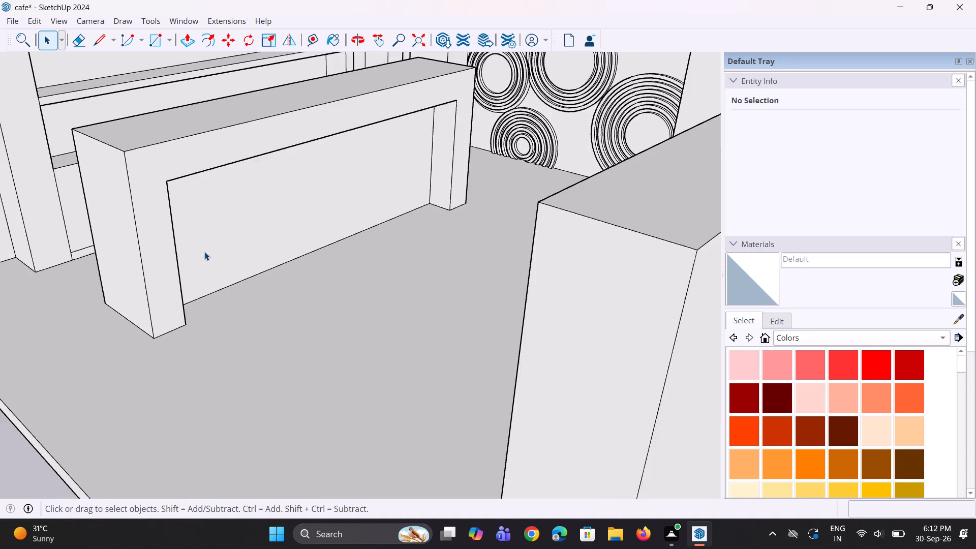
left_click(204, 250)
scroll(186, 272, "down", 4)
left_click(12, 372)
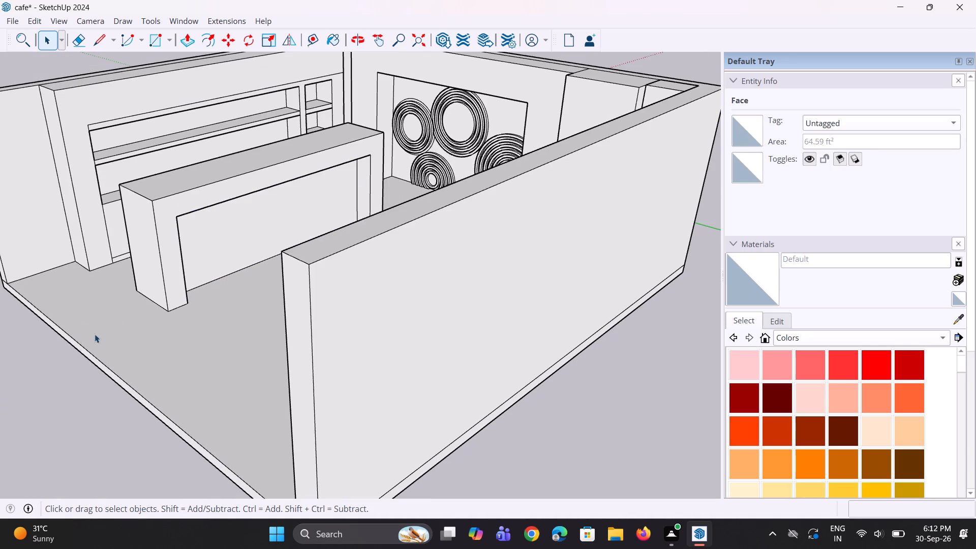
scroll(194, 283, "down", 1)
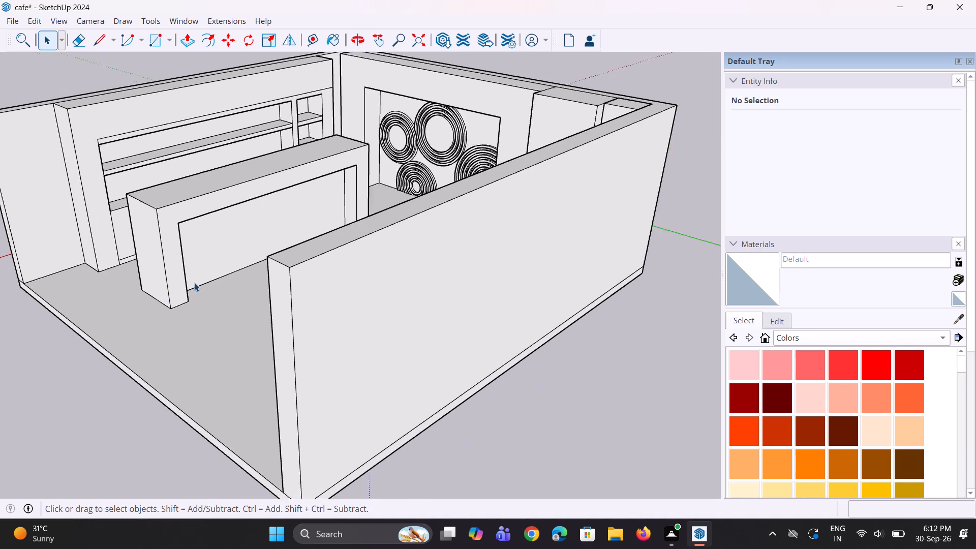
scroll(194, 283, "down", 1)
left_click(204, 266)
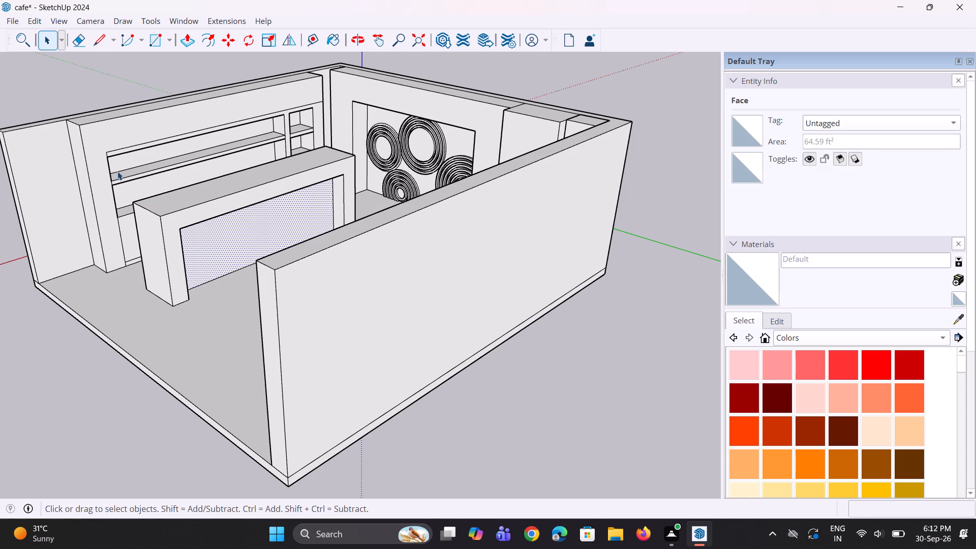
left_click(51, 93)
scroll(163, 225, "up", 3)
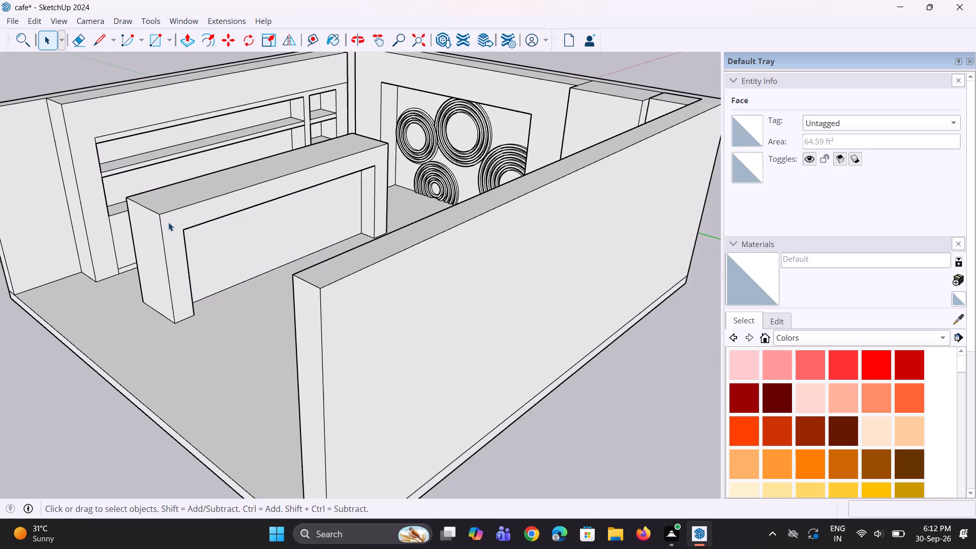
scroll(203, 228, "up", 1)
scroll(220, 213, "down", 5)
middle_click_drag(229, 209, 259, 207)
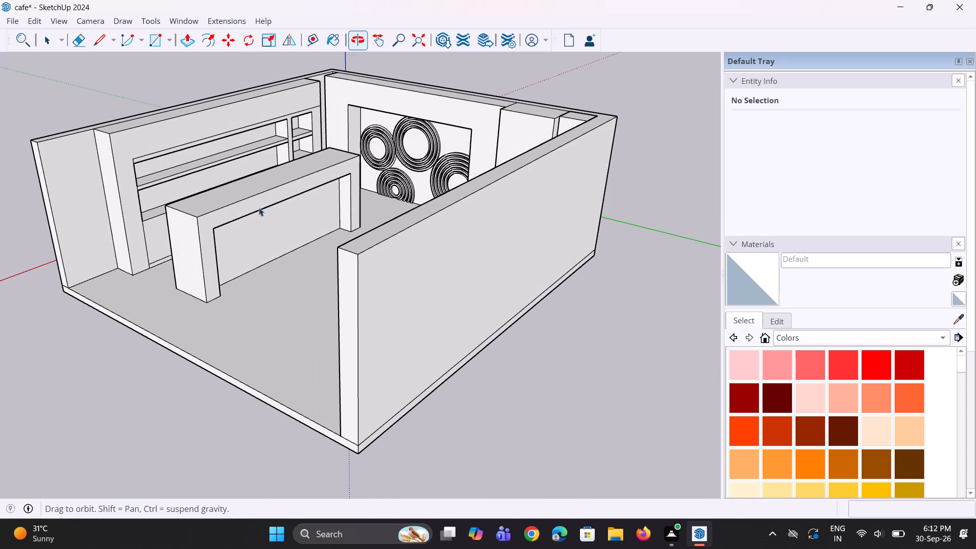
middle_click_drag(259, 207, 258, 208)
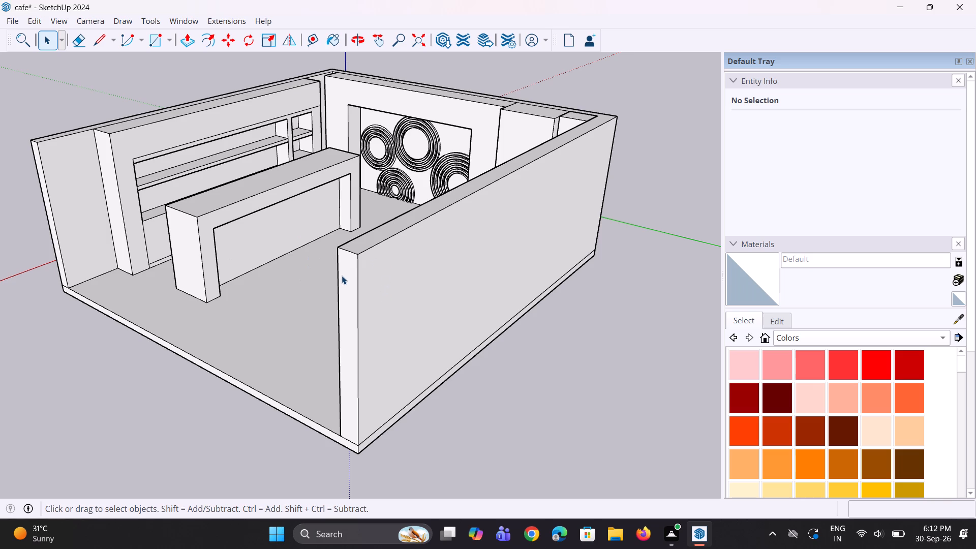
Switch to Chrome, choose the browser profile and open the 3D Warehouse website through a "3d warehouse" search.
left_click(536, 532)
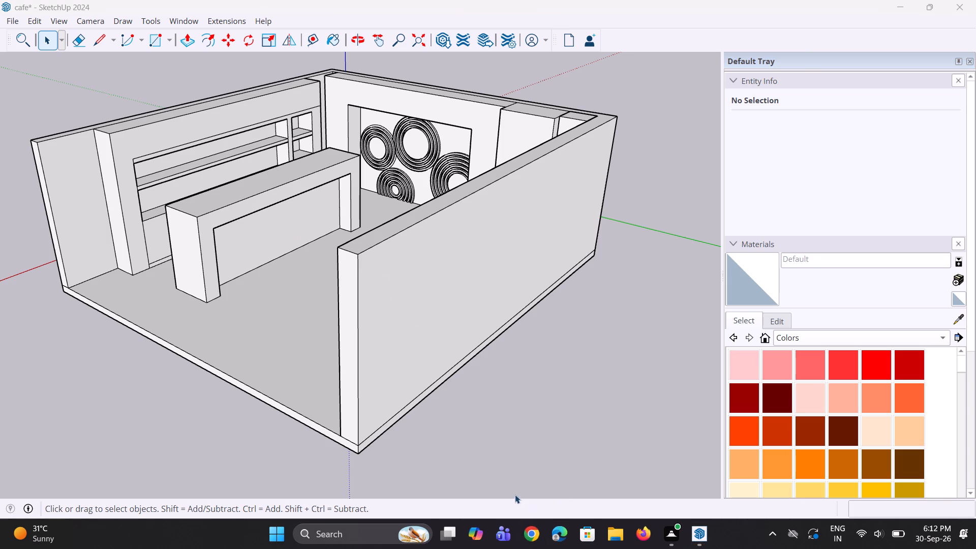
left_click(293, 279)
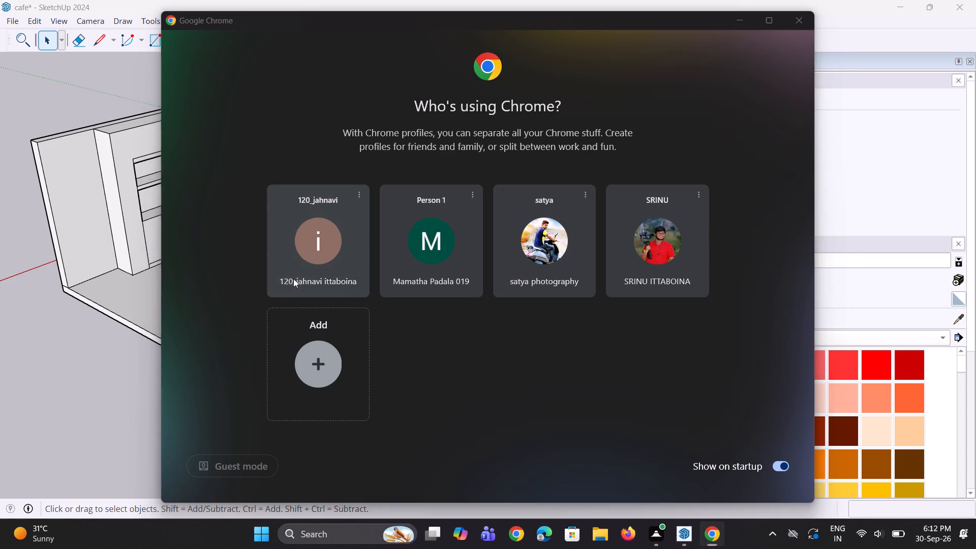
left_click(229, 267)
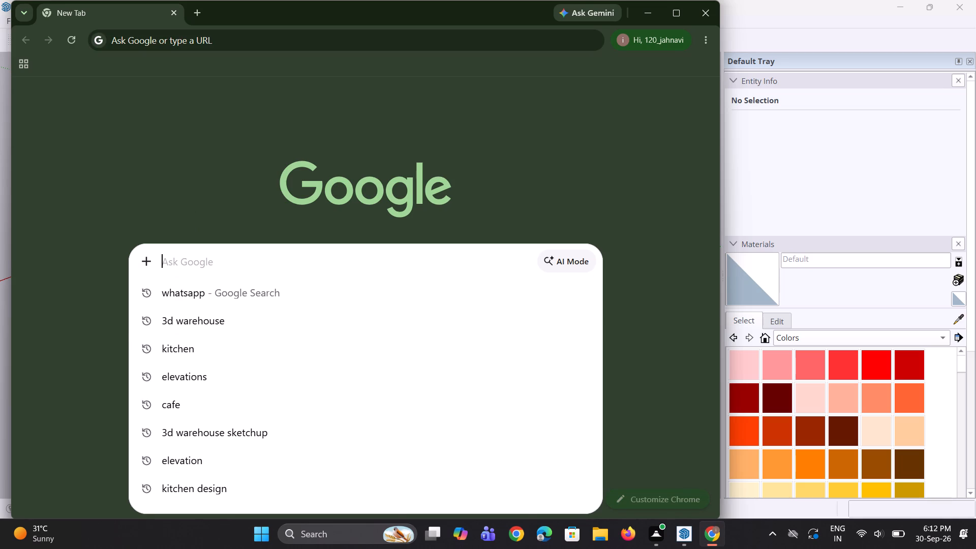
left_click(220, 318)
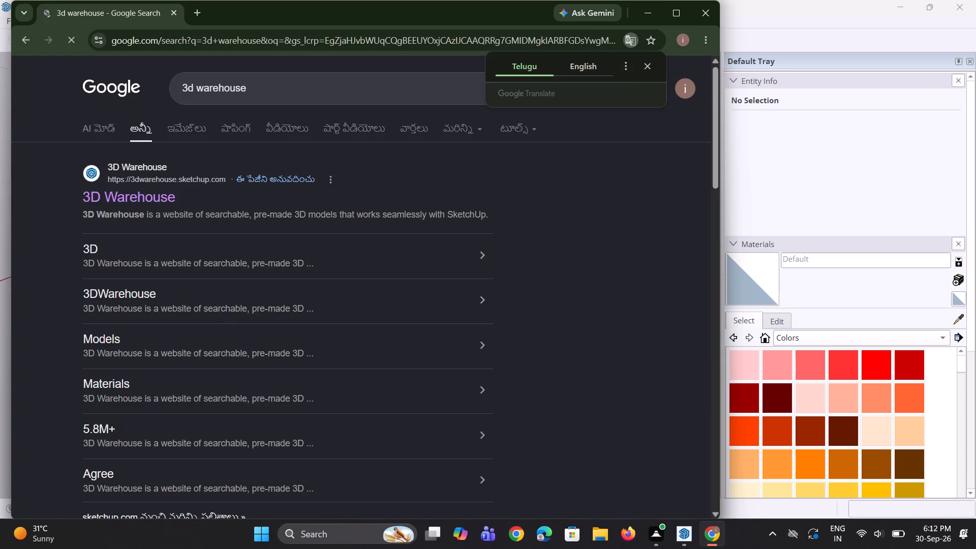
left_click(139, 204)
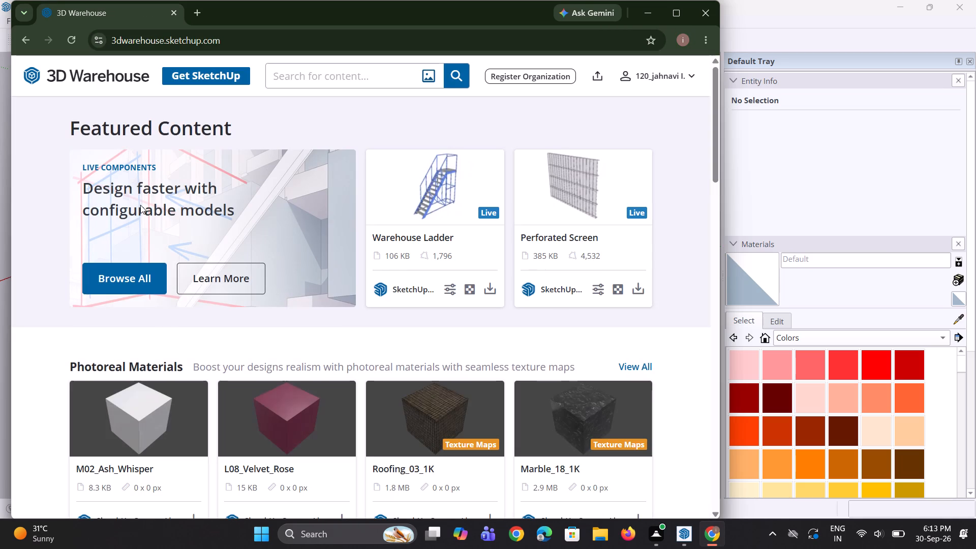
Search 3D Warehouse for "cafe tables".
left_click(296, 72)
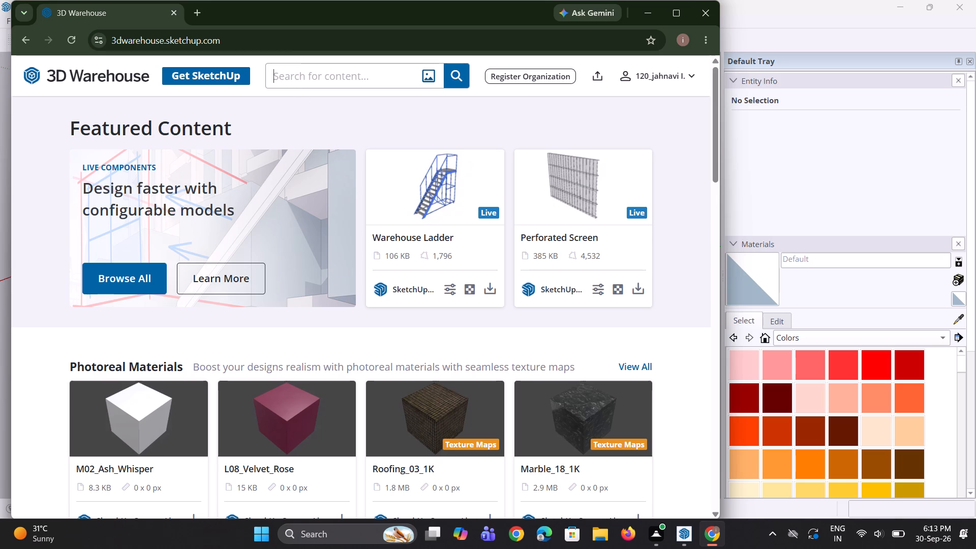
type("cafe tables")
key("Return")
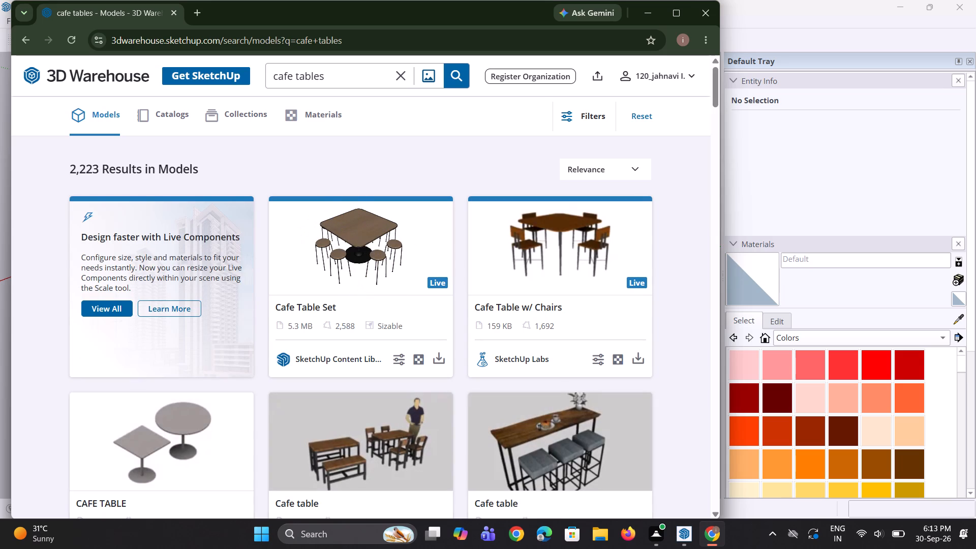
Browse the cafe table models for a table set that suits the café interior.
scroll(375, 245, "down", 2)
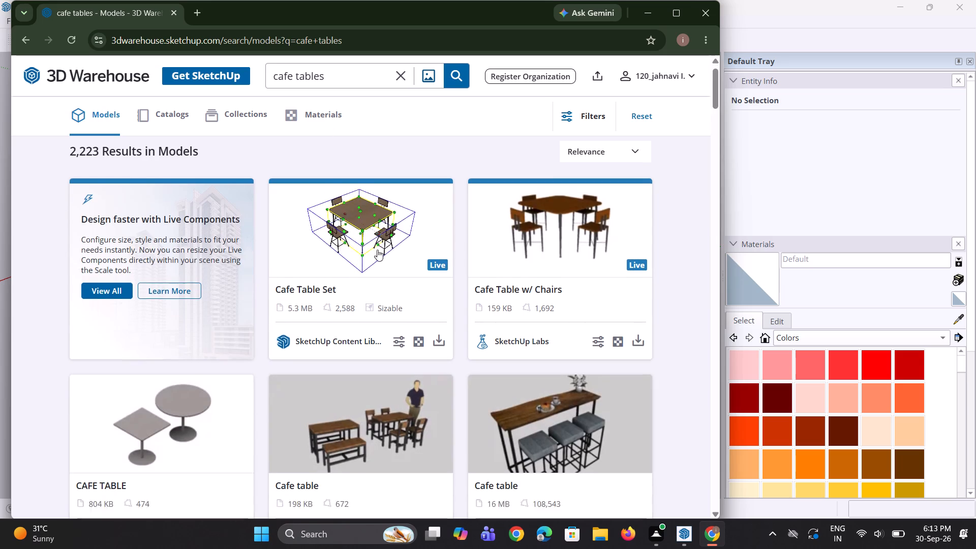
scroll(377, 250, "down", 4)
scroll(413, 309, "down", 3)
scroll(416, 311, "up", 2)
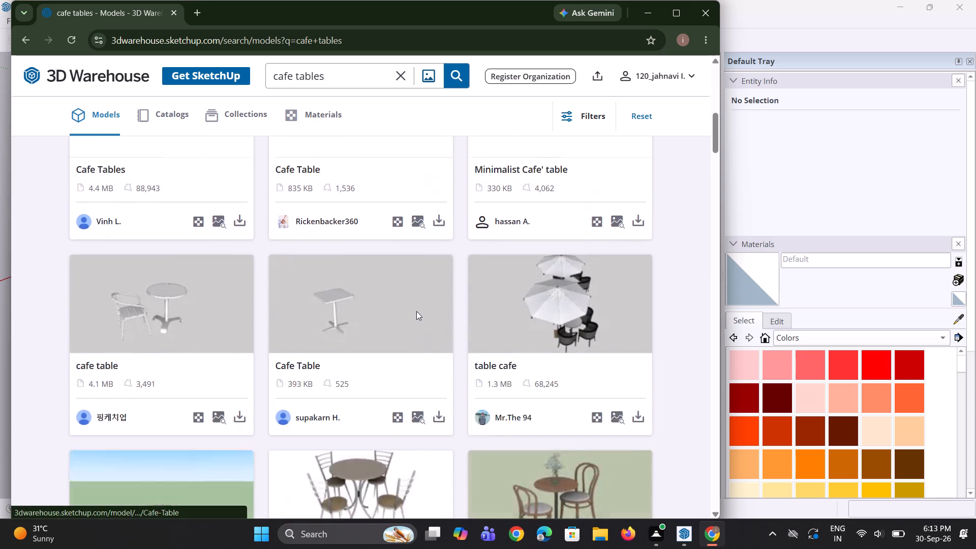
scroll(416, 311, "down", 5)
scroll(423, 330, "up", 1)
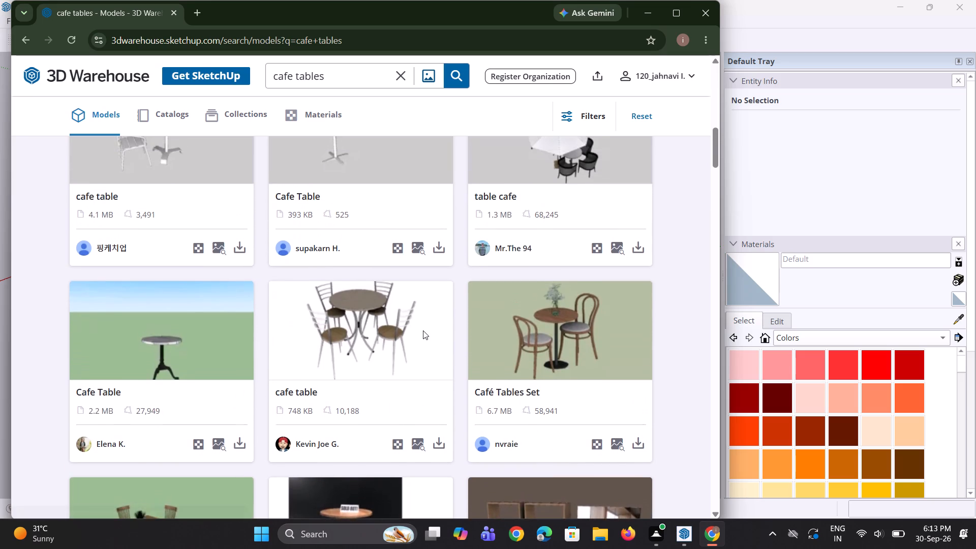
scroll(414, 332, "down", 3)
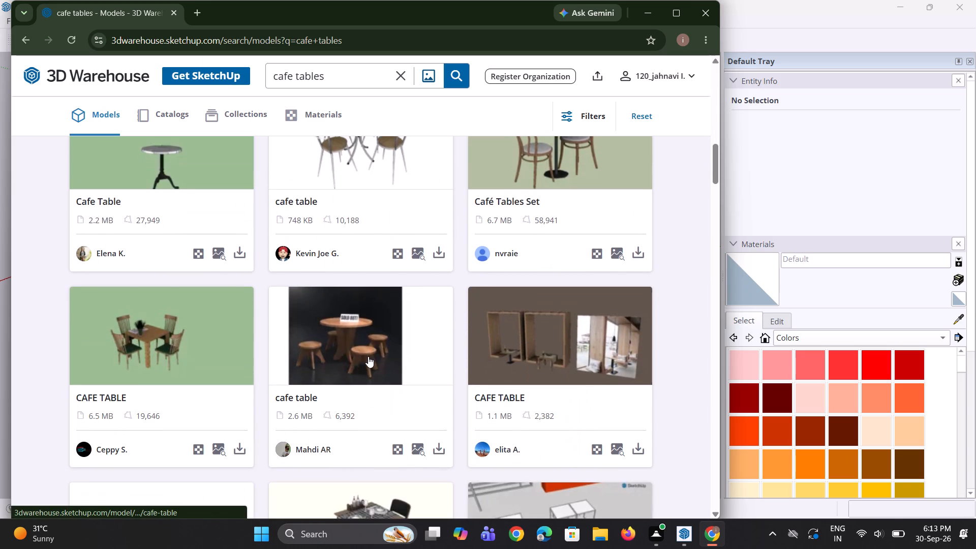
scroll(369, 357, "down", 3)
scroll(418, 342, "down", 2)
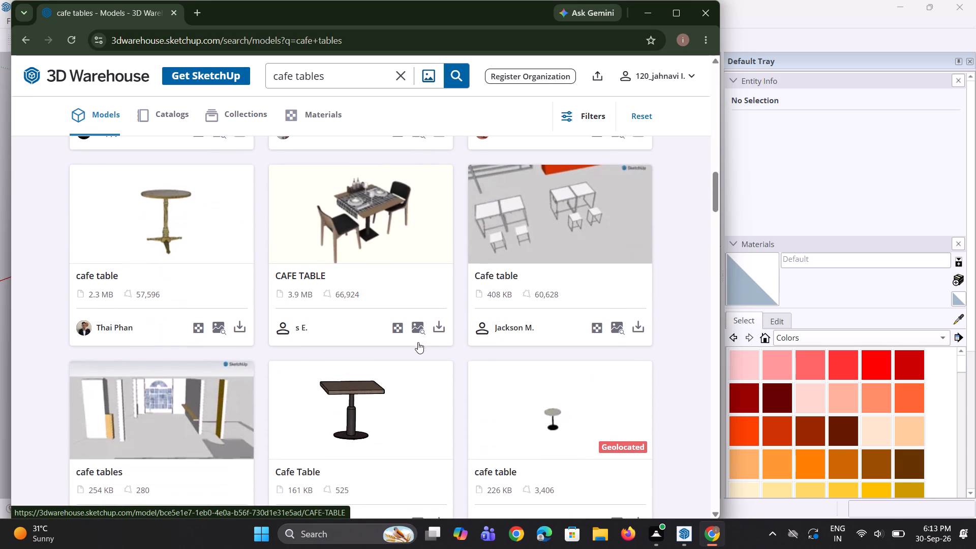
scroll(418, 342, "down", 2)
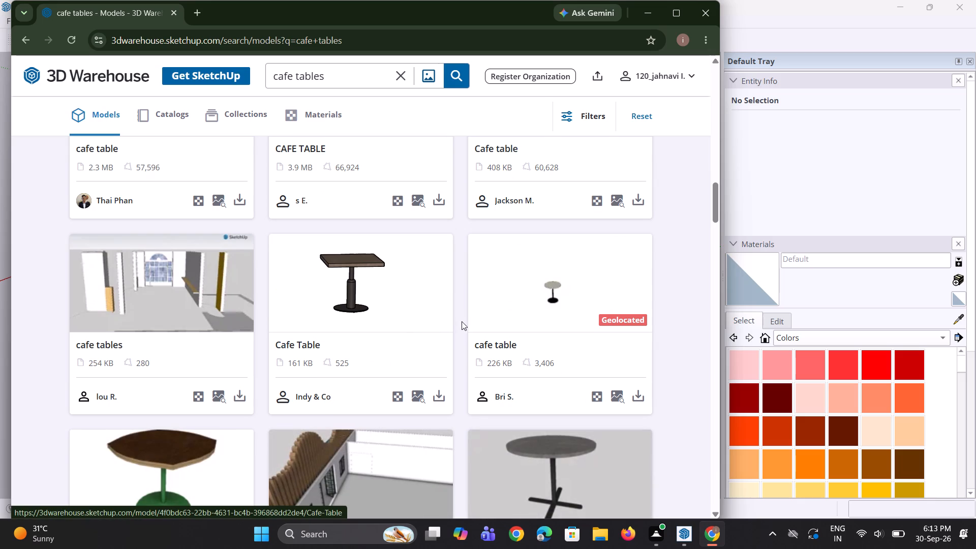
scroll(413, 357, "down", 9)
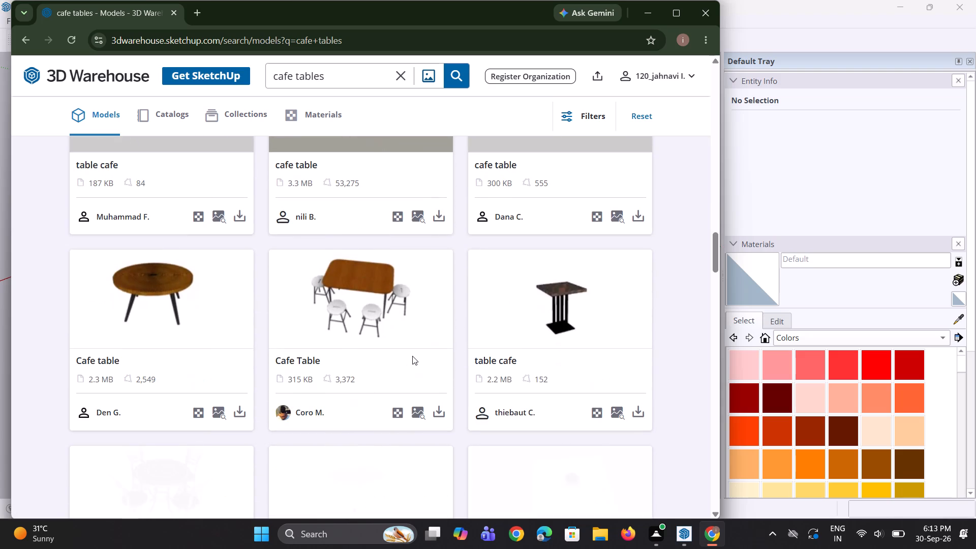
scroll(333, 357, "down", 2)
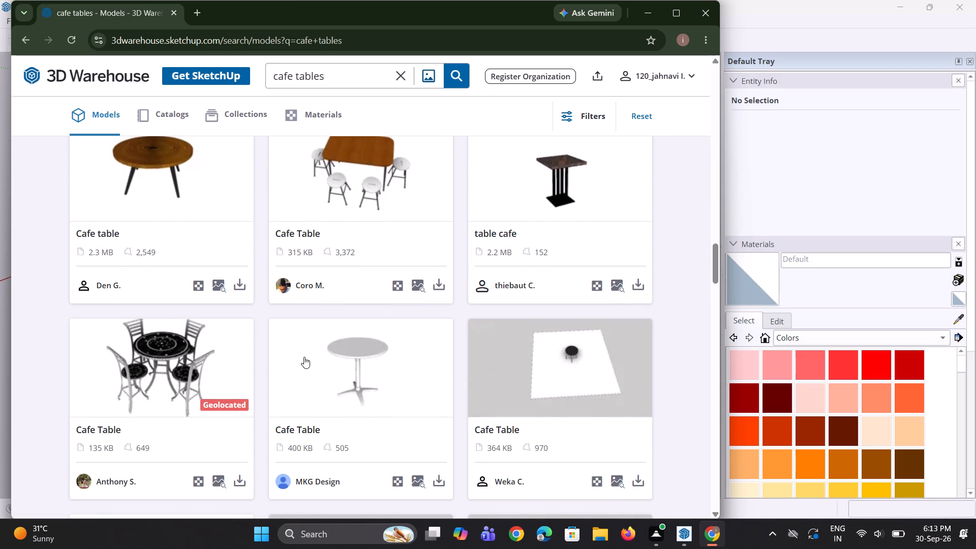
scroll(305, 367, "down", 3)
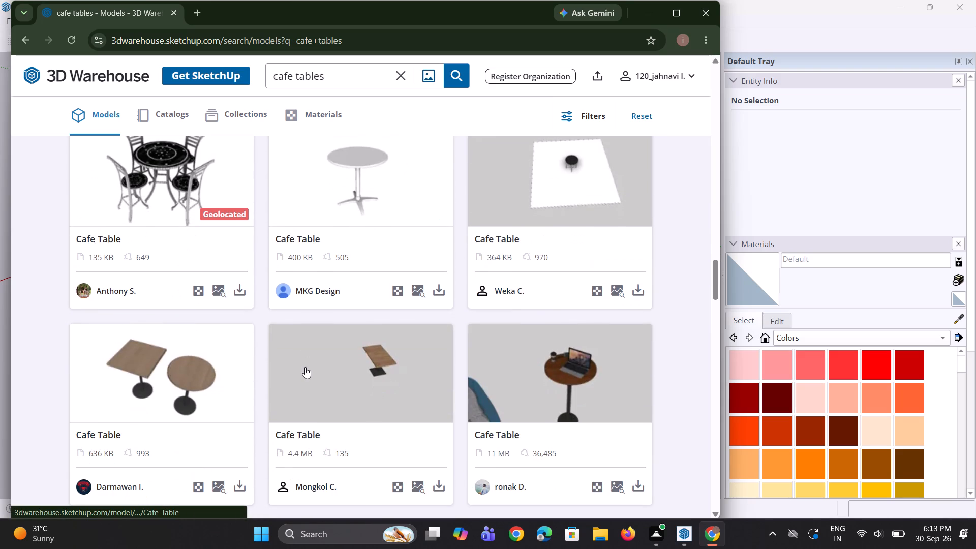
scroll(305, 367, "down", 7)
scroll(350, 380, "down", 3)
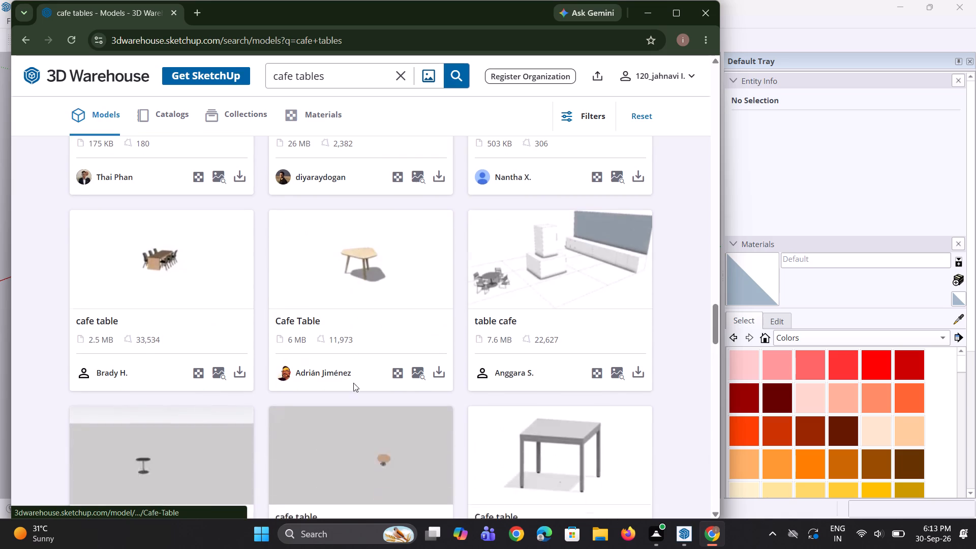
scroll(353, 383, "down", 1)
scroll(400, 406, "down", 6)
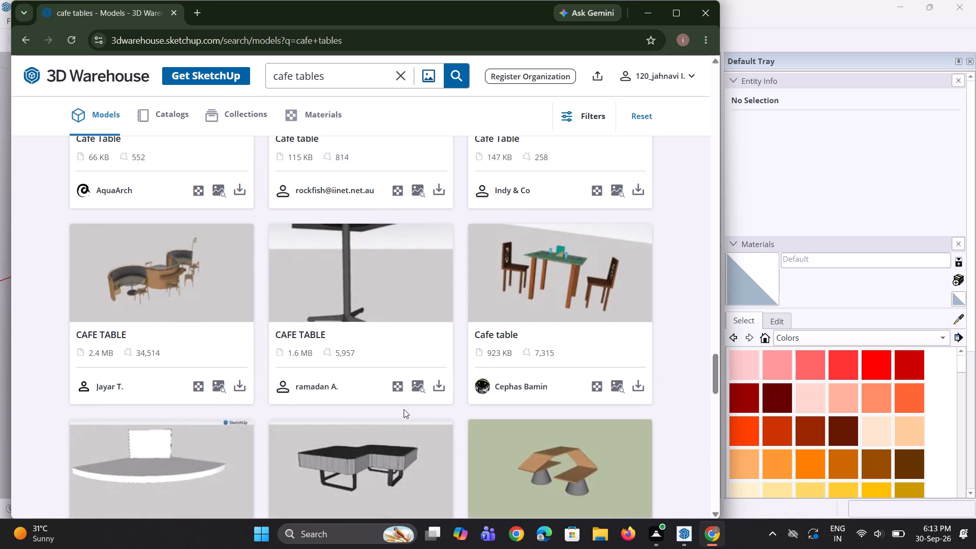
scroll(404, 410, "down", 6)
scroll(433, 423, "up", 1)
scroll(437, 426, "down", 13)
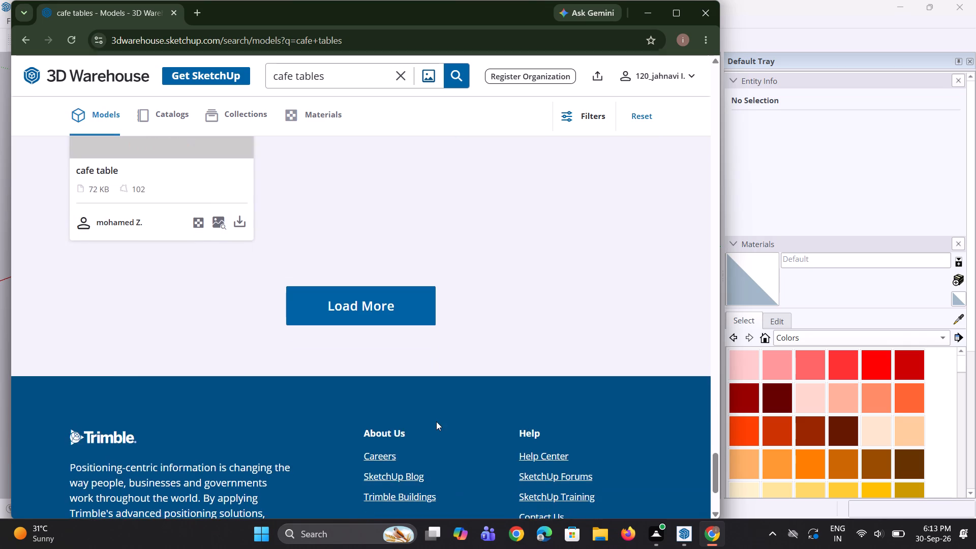
scroll(436, 421, "down", 3)
scroll(436, 421, "up", 20)
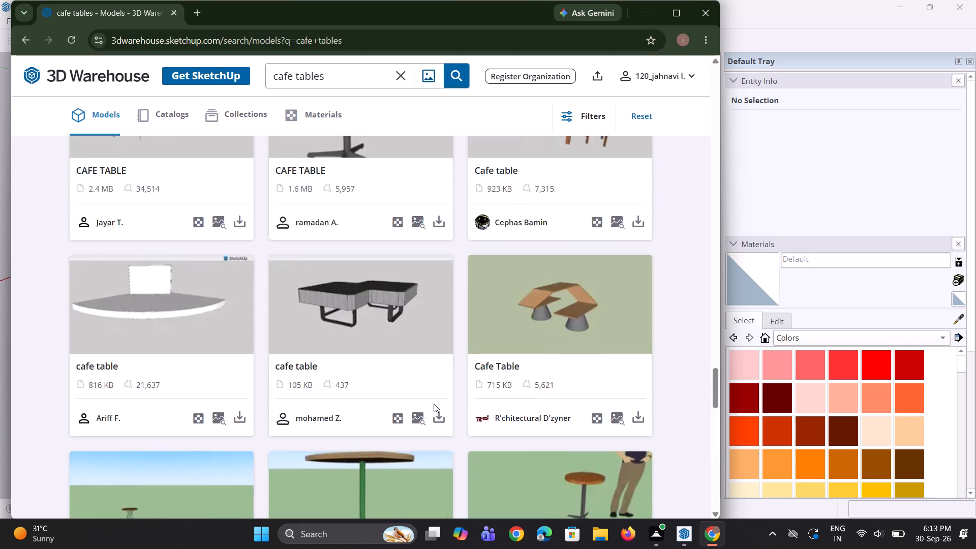
scroll(434, 404, "up", 20)
scroll(434, 404, "up", 4)
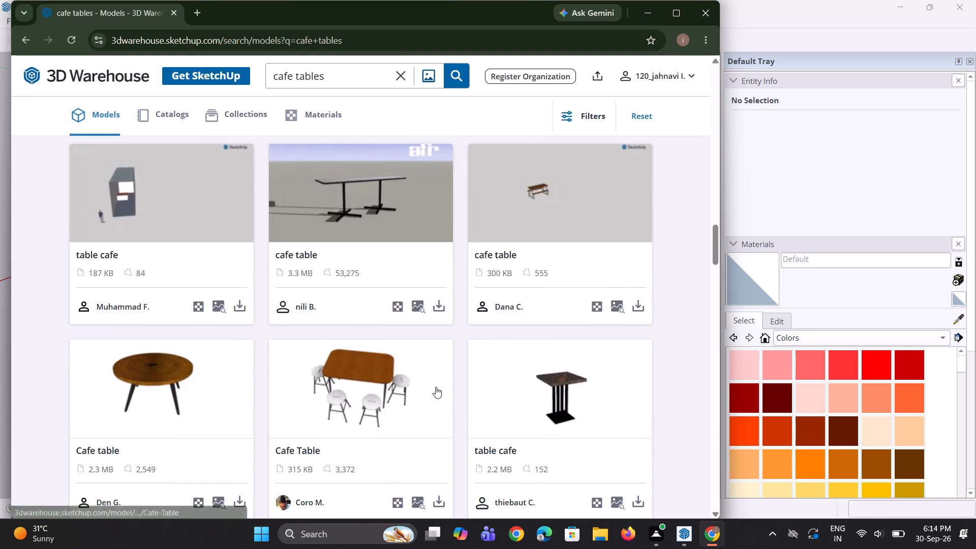
scroll(429, 374, "up", 11)
scroll(373, 346, "up", 4)
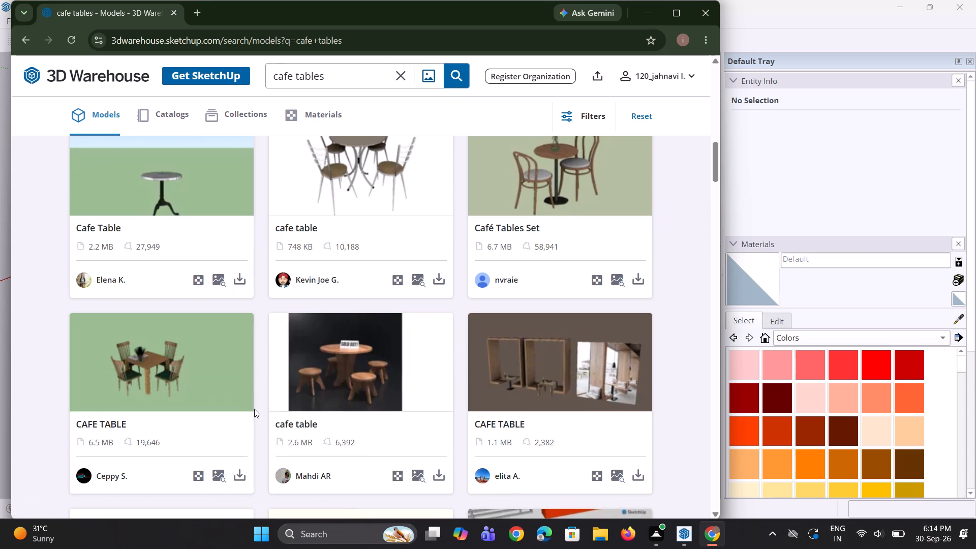
Download the 6.5 MB CAFE TABLE model, a square wooden table with four chairs and a plant, as a SketchUp file.
left_click(238, 474)
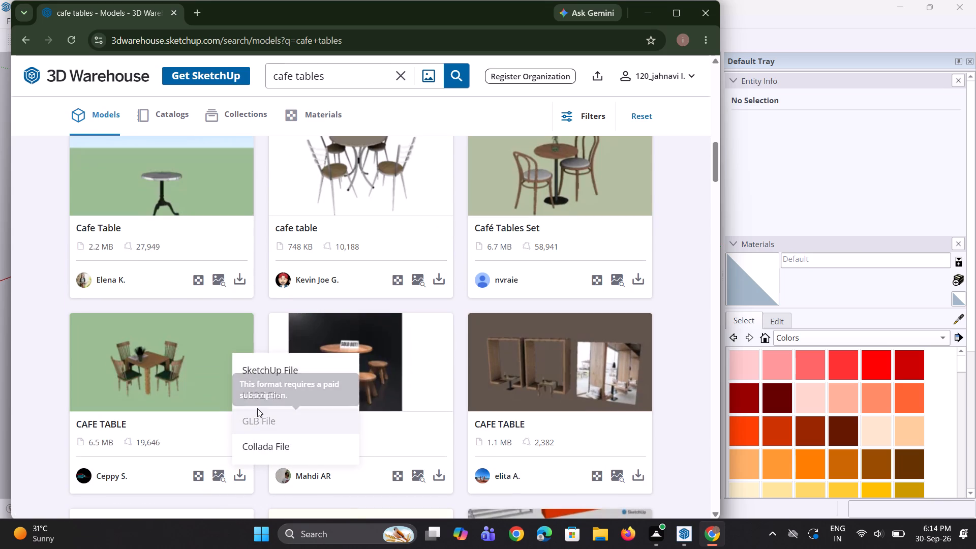
left_click(272, 379)
Replace the model search with "dinning tables" and run it.
scroll(342, 359, "up", 2)
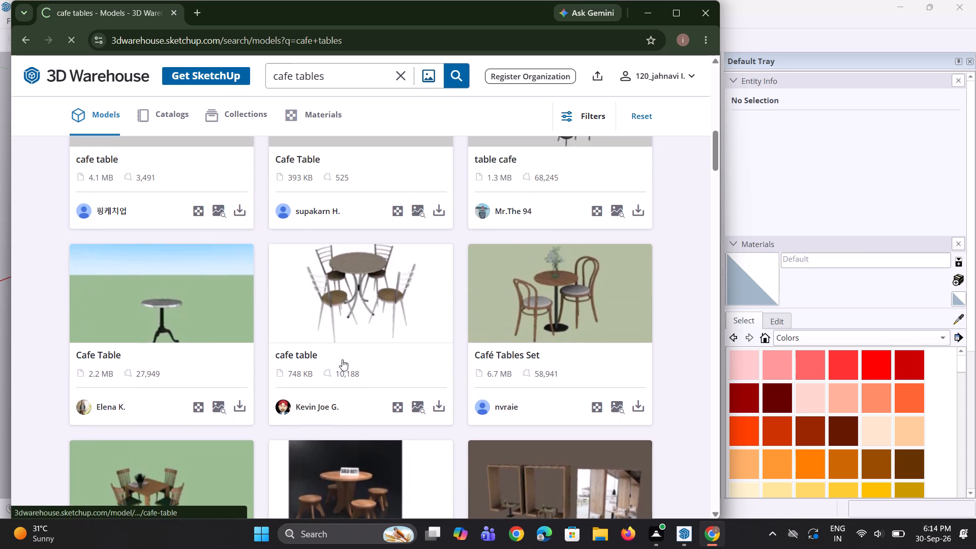
scroll(344, 359, "up", 2)
scroll(420, 354, "up", 5)
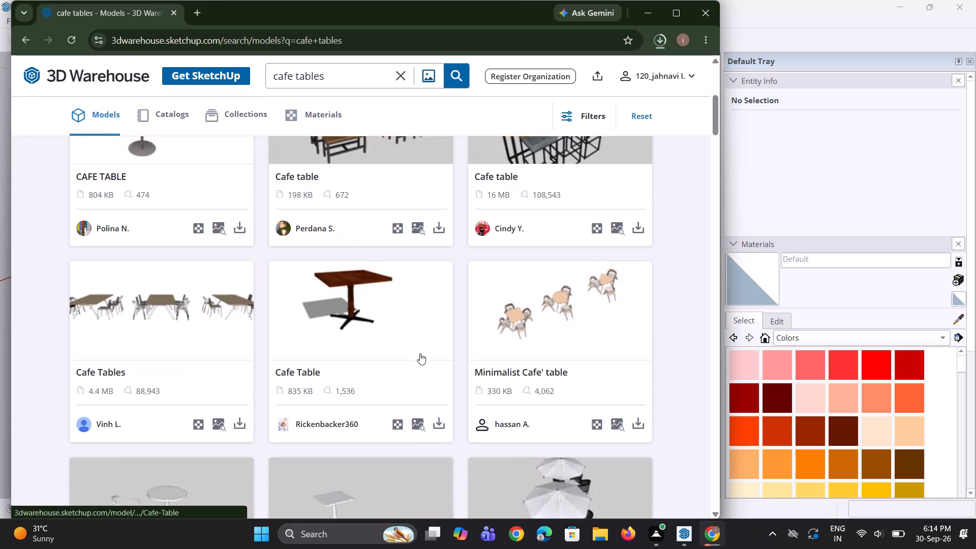
scroll(420, 353, "up", 8)
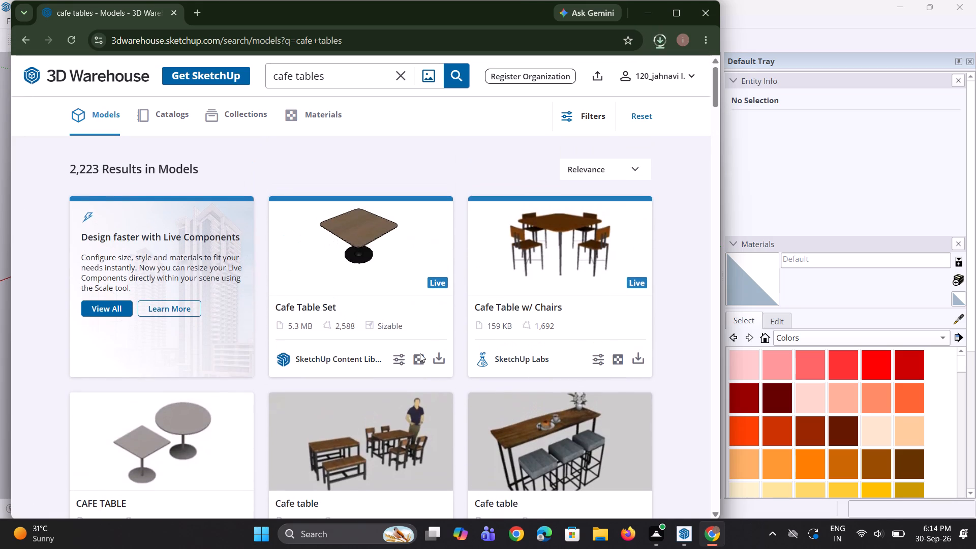
scroll(431, 348, "up", 3)
left_click(396, 83)
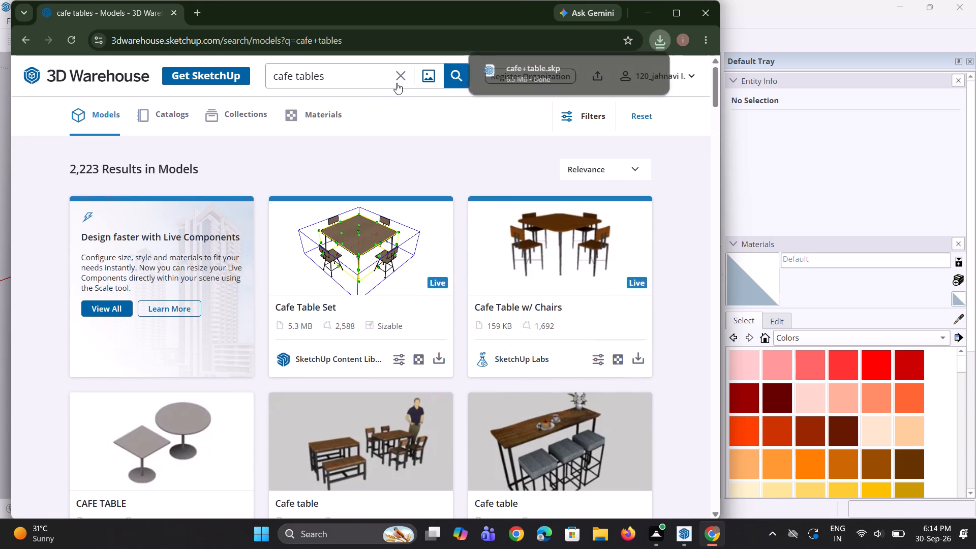
type("dinning tables")
key("Return")
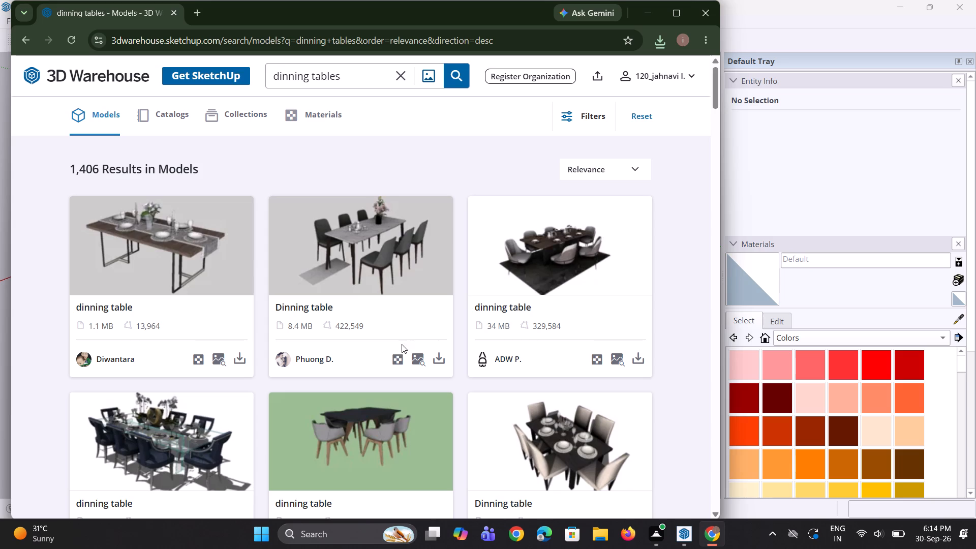
Download the 2.9 MB Dinning Table Cafetaria model, a round table with green chairs, as a SketchUp file.
scroll(398, 342, "down", 7)
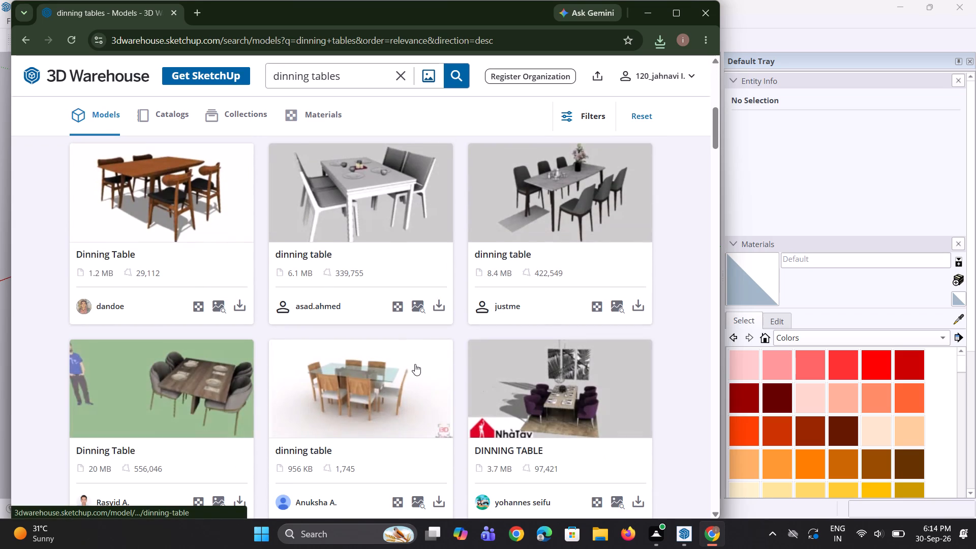
scroll(428, 378, "down", 4)
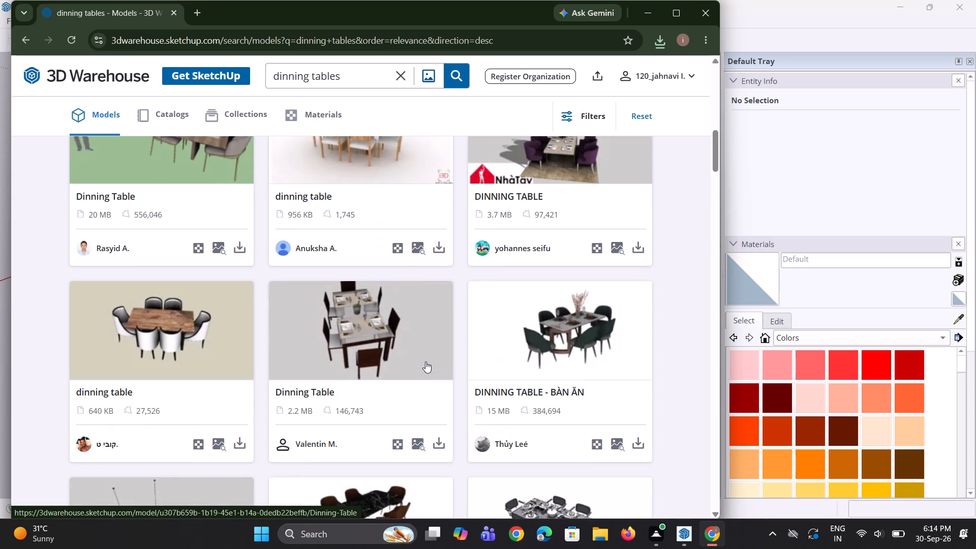
scroll(370, 394, "down", 3)
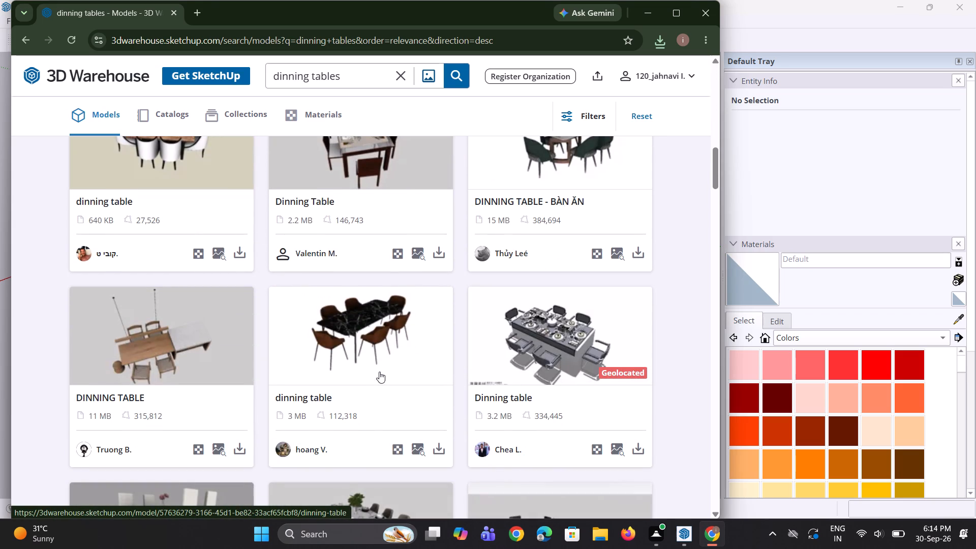
scroll(381, 363, "down", 8)
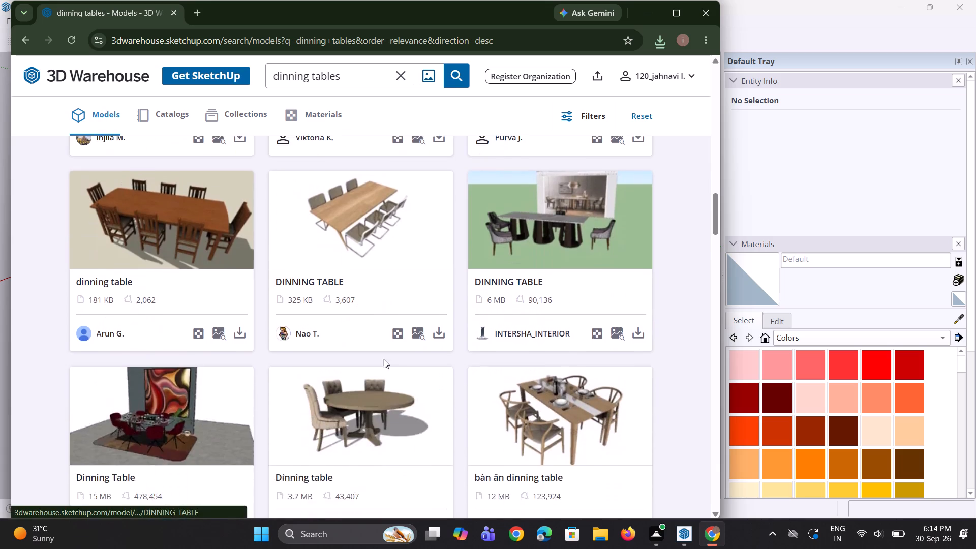
scroll(384, 359, "down", 3)
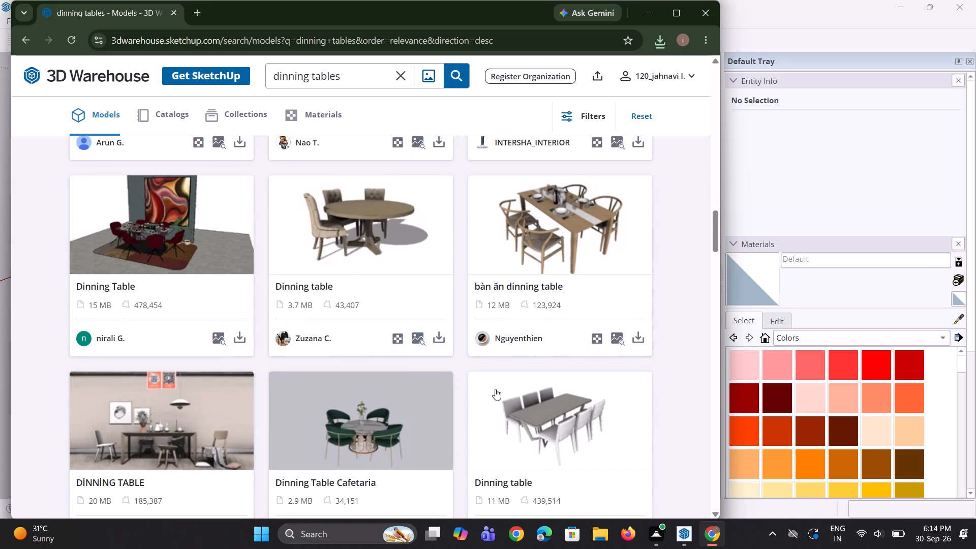
scroll(377, 392, "down", 2)
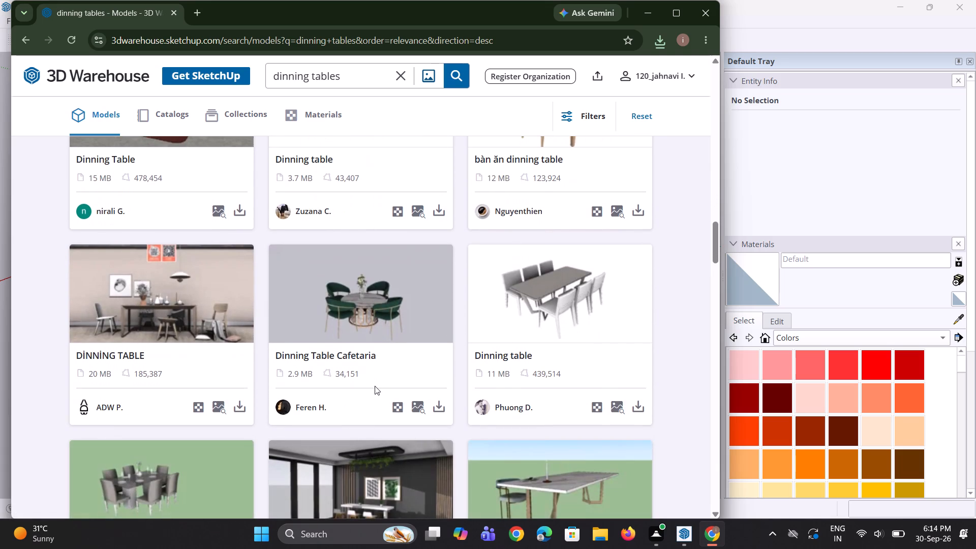
left_click(436, 405)
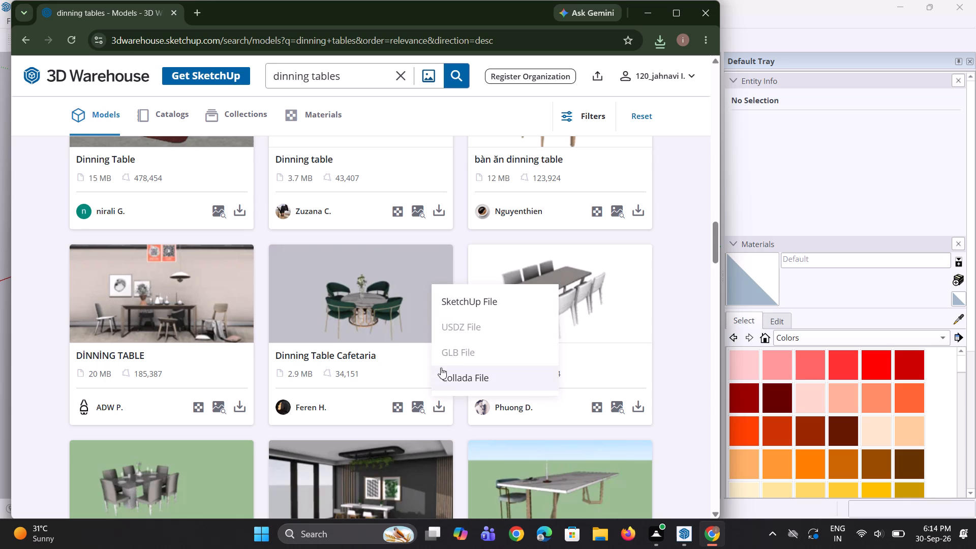
left_click(454, 307)
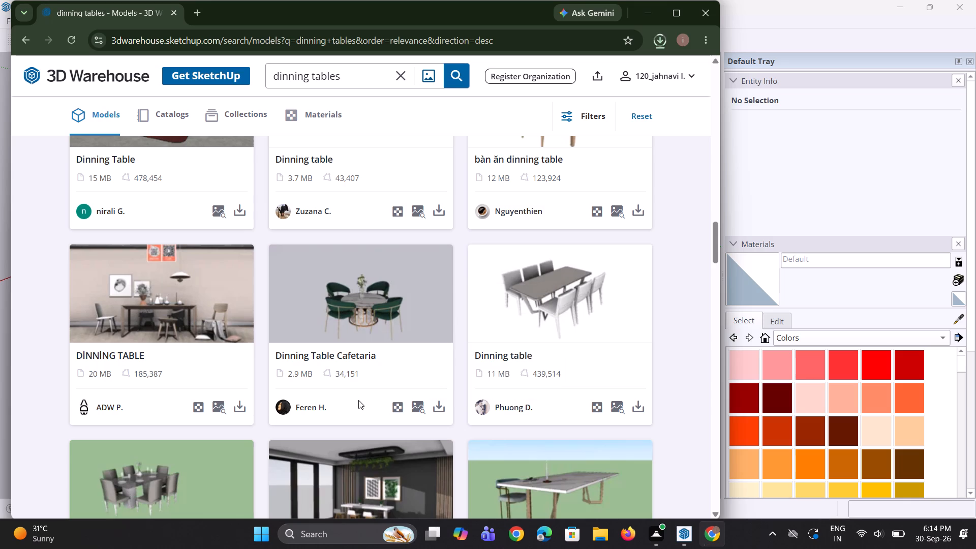
Browse the remaining dining table models for another table set that suits the café interior.
scroll(358, 400, "down", 7)
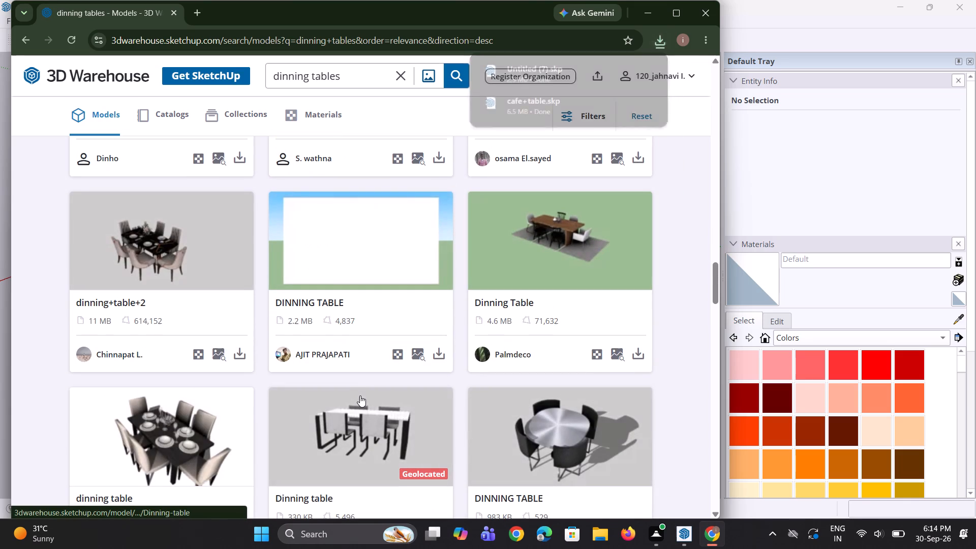
scroll(360, 395, "down", 4)
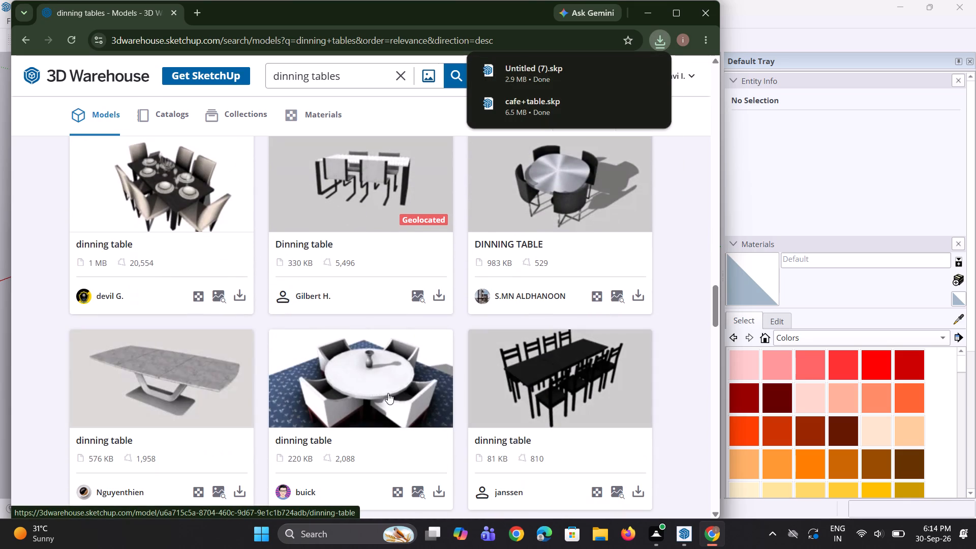
scroll(379, 382, "down", 2)
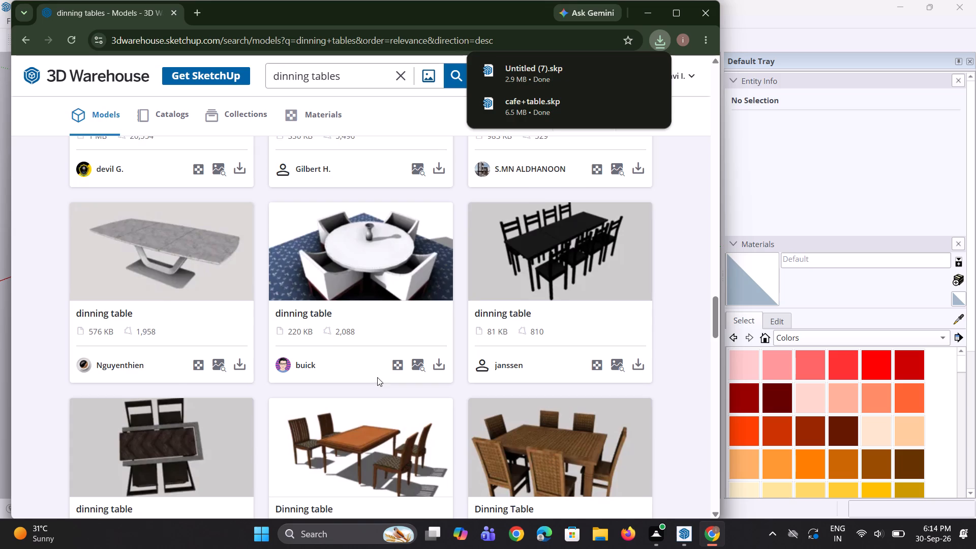
scroll(377, 377, "down", 11)
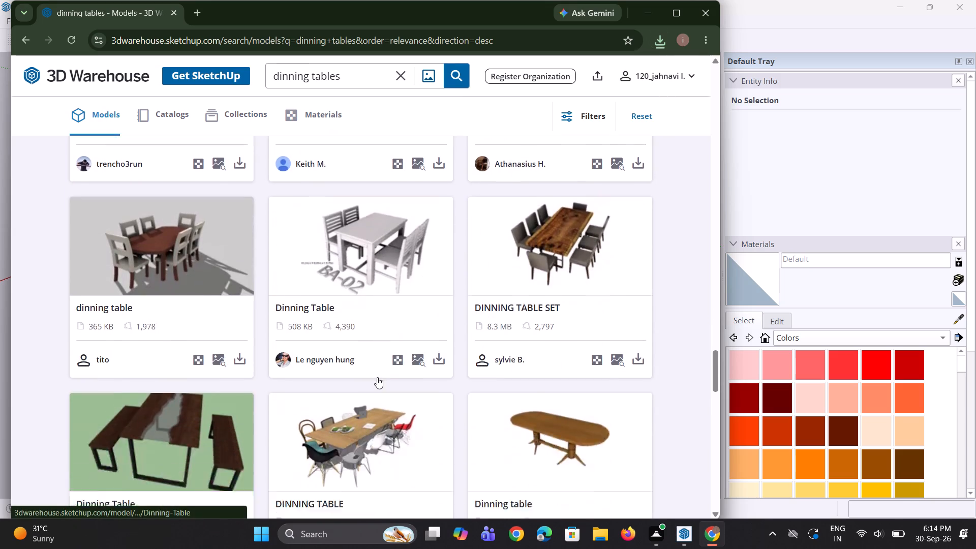
scroll(377, 377, "down", 9)
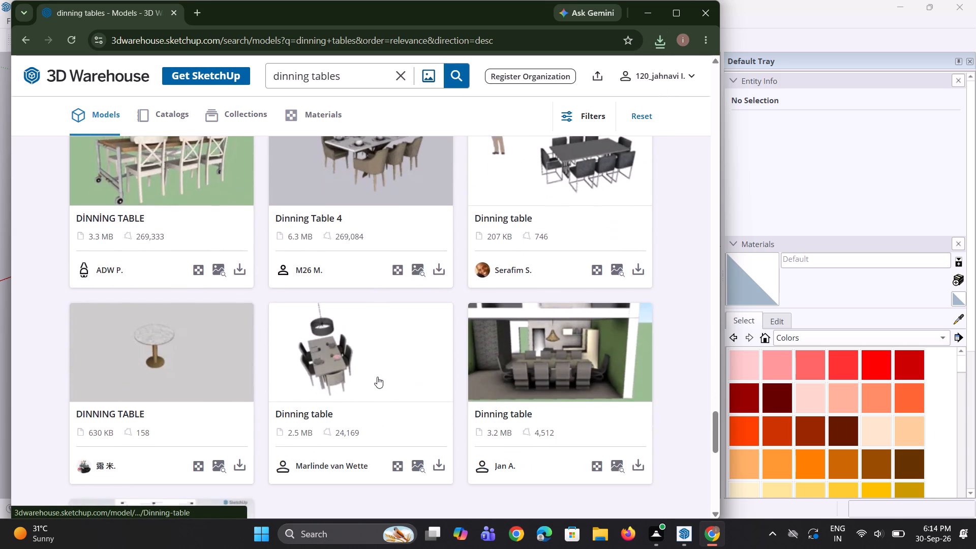
scroll(377, 377, "down", 3)
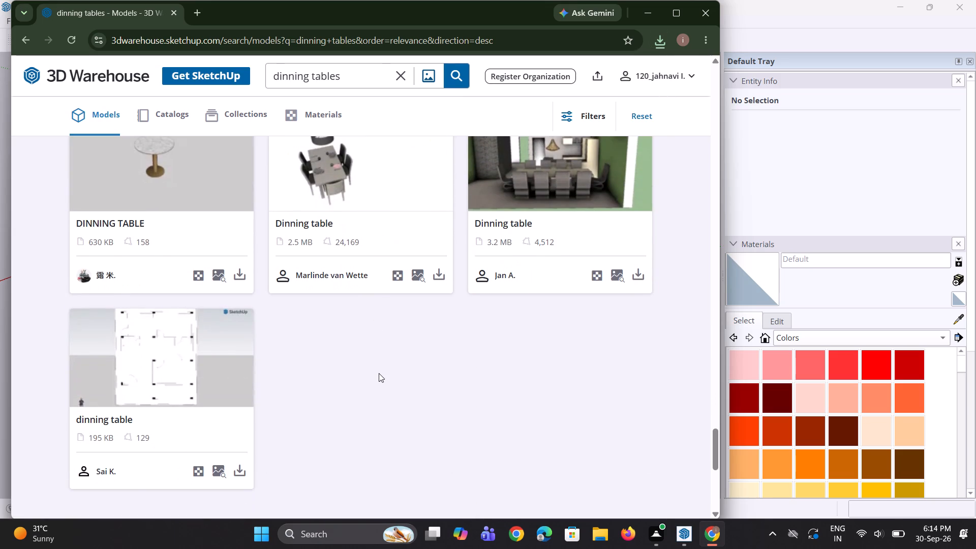
scroll(379, 373, "down", 2)
scroll(379, 372, "up", 2)
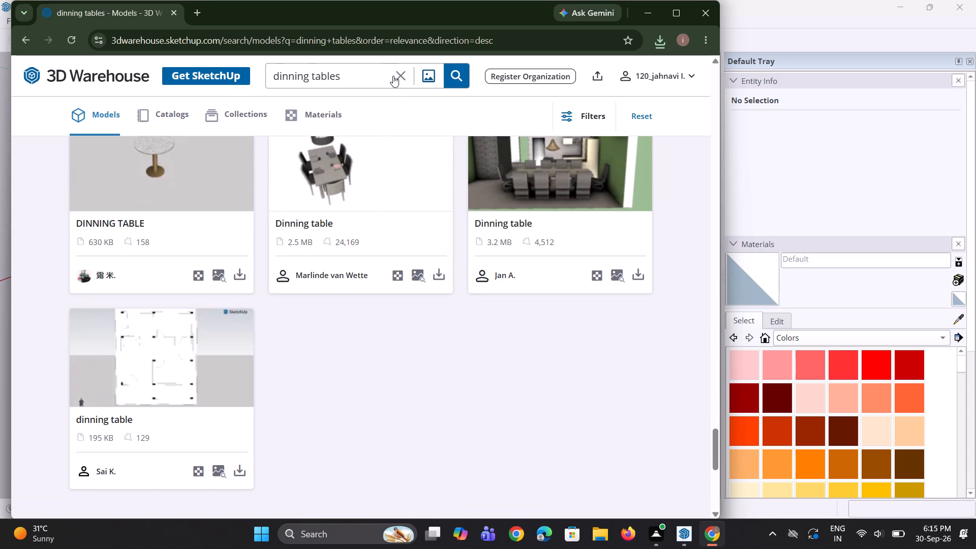
Replace the model search with "cafe" and run it.
left_click(393, 74)
type("cafe")
key("Return")
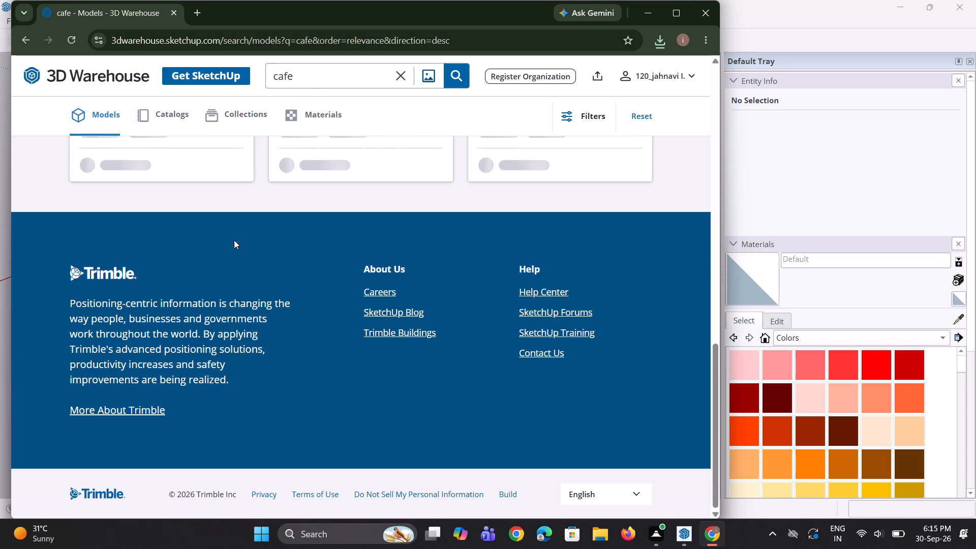
Download the 18 MB Cafe model with the glazed COFFEE storefront as a SketchUp file.
scroll(238, 274, "up", 5)
scroll(290, 219, "up", 4)
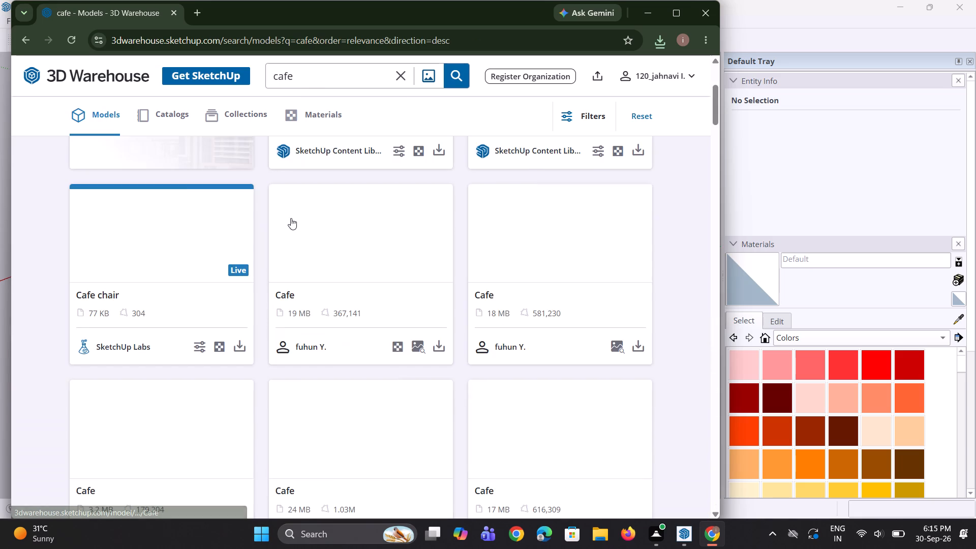
scroll(291, 218, "up", 2)
scroll(291, 218, "down", 3)
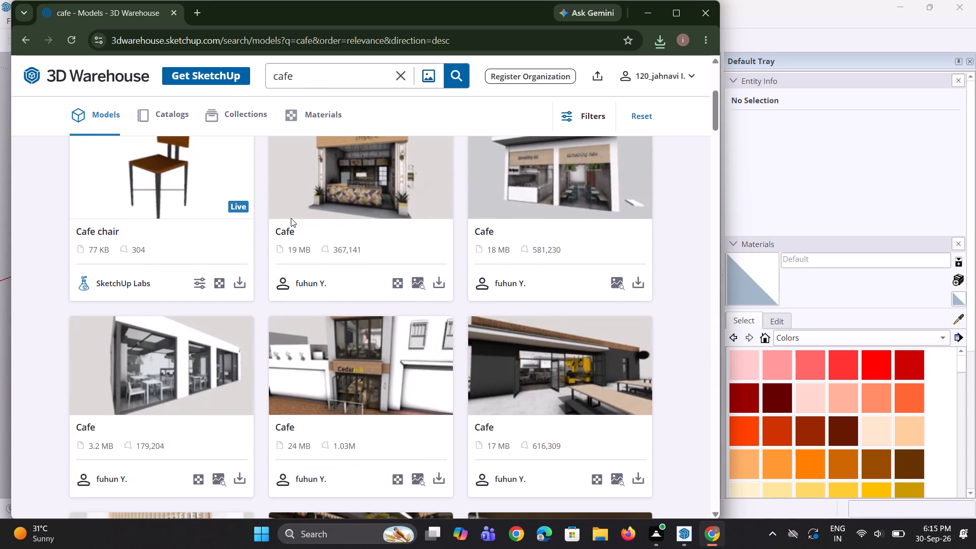
scroll(291, 218, "down", 3)
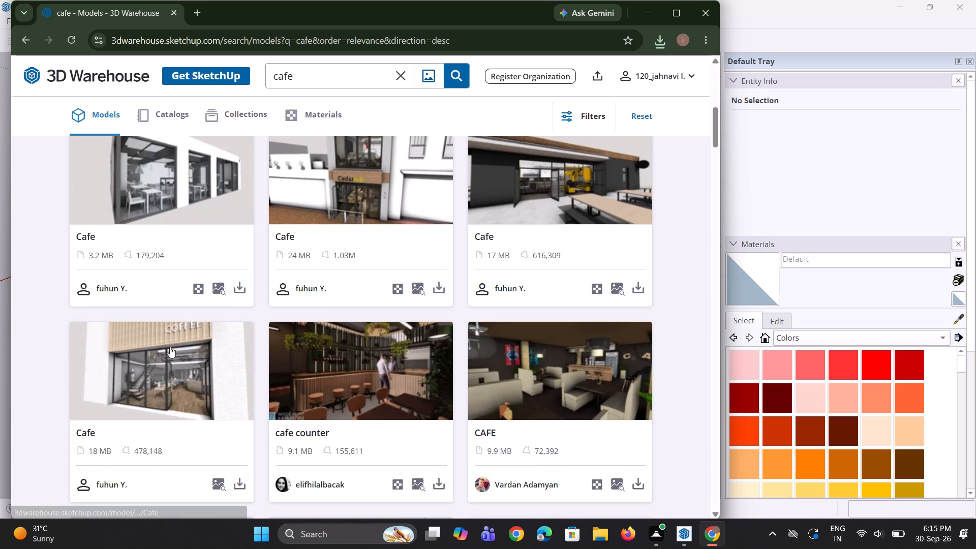
left_click(238, 481)
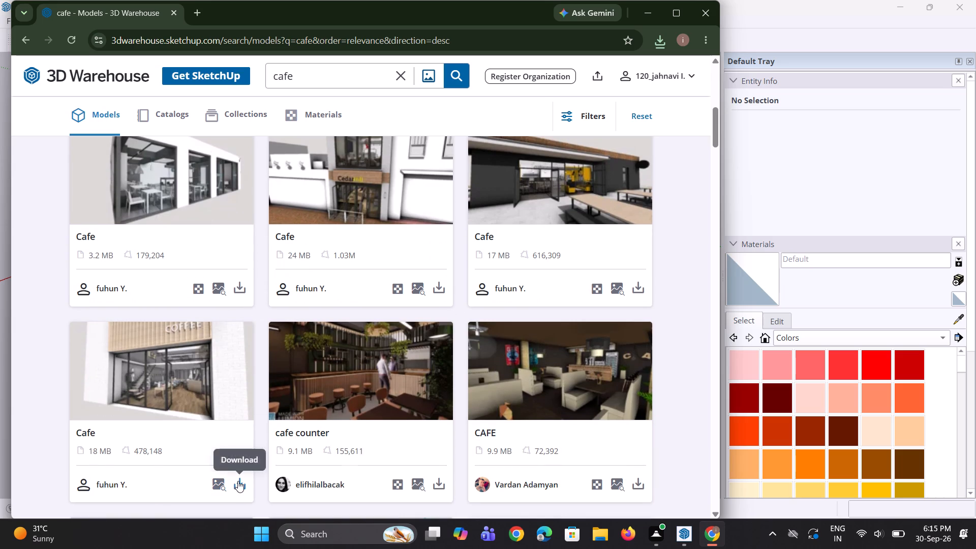
left_click(244, 433)
Browse further cafe models for an interior with tables and seating that suits the project.
scroll(457, 385, "down", 3)
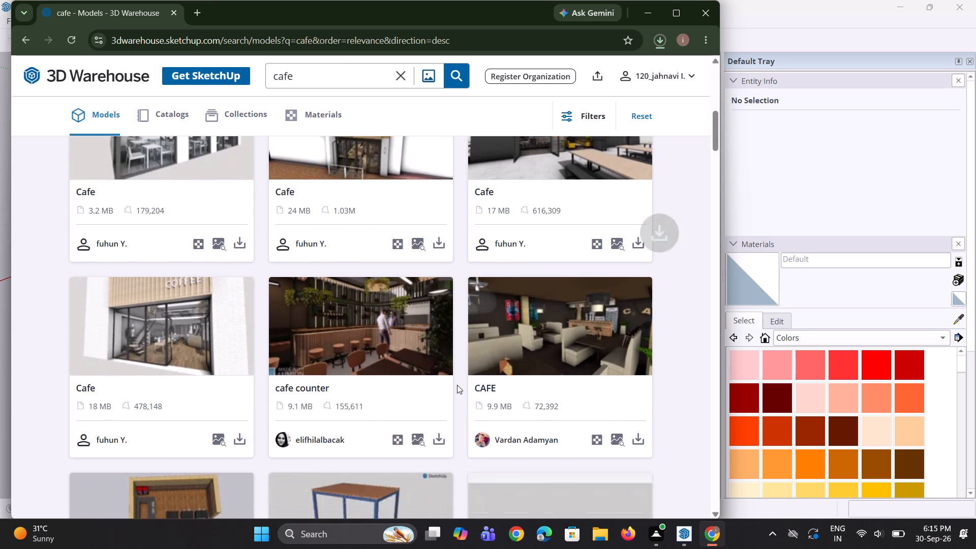
scroll(459, 382, "down", 3)
scroll(408, 377, "down", 8)
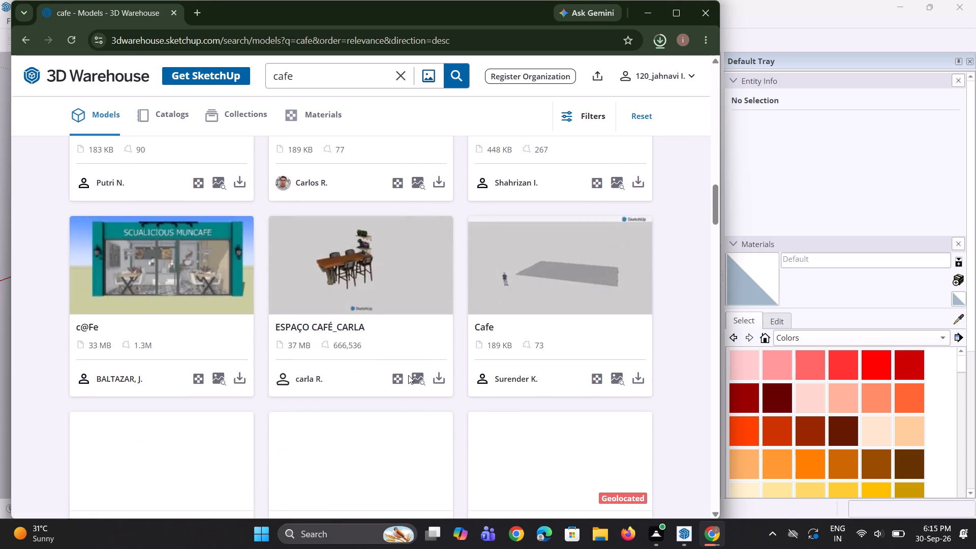
scroll(408, 375, "down", 3)
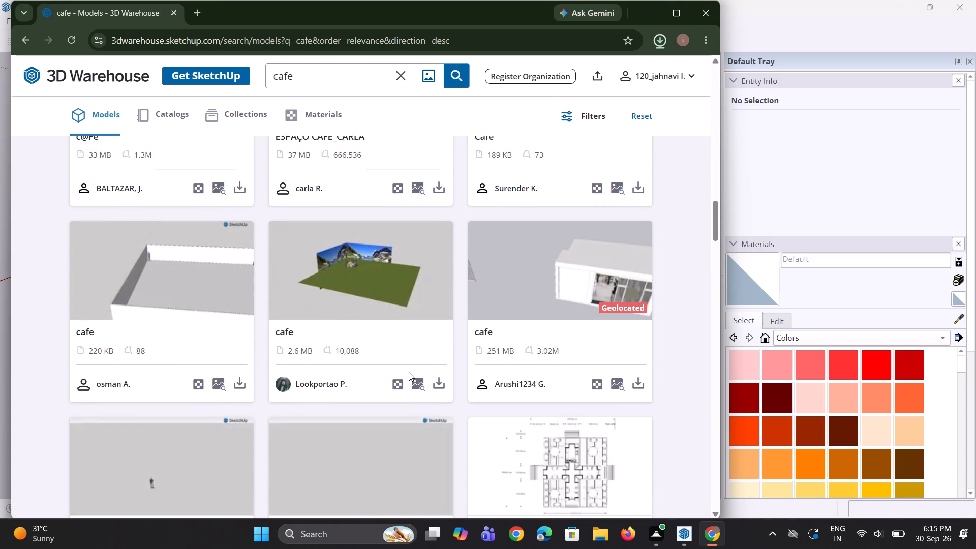
scroll(409, 372, "down", 10)
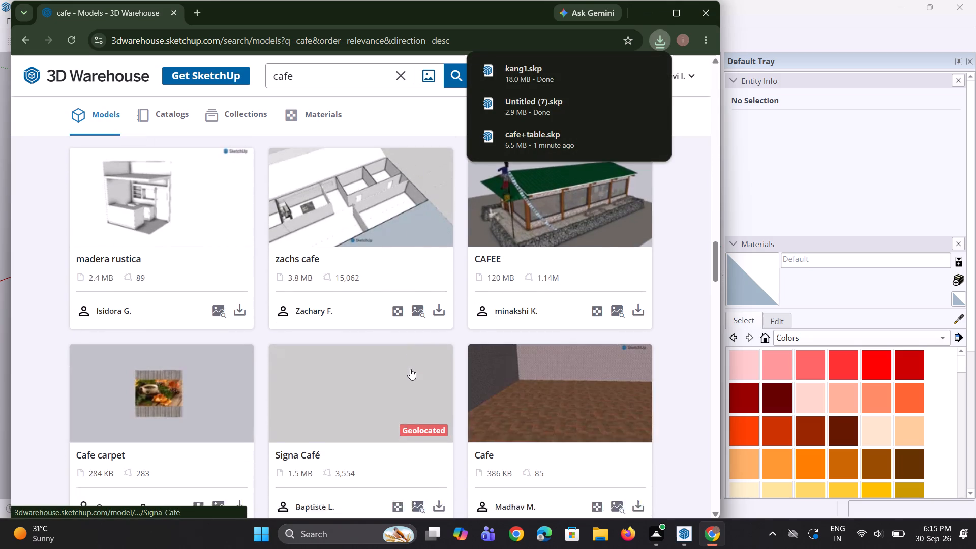
scroll(410, 369, "down", 6)
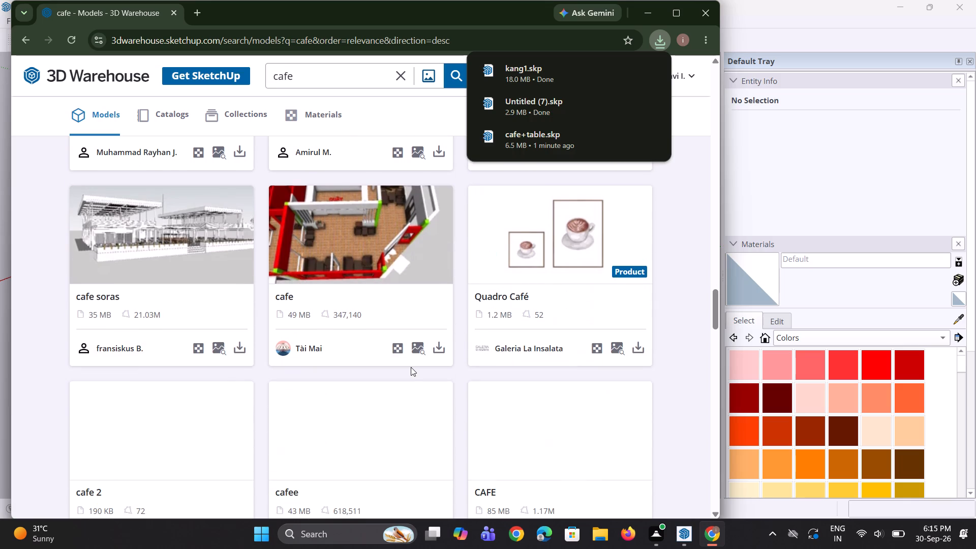
scroll(397, 365, "down", 8)
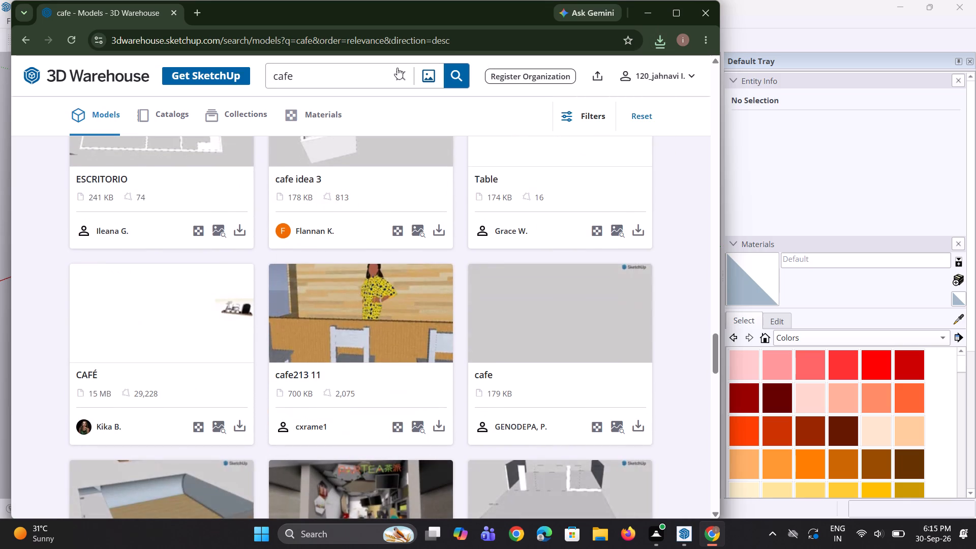
scroll(392, 377, "down", 6)
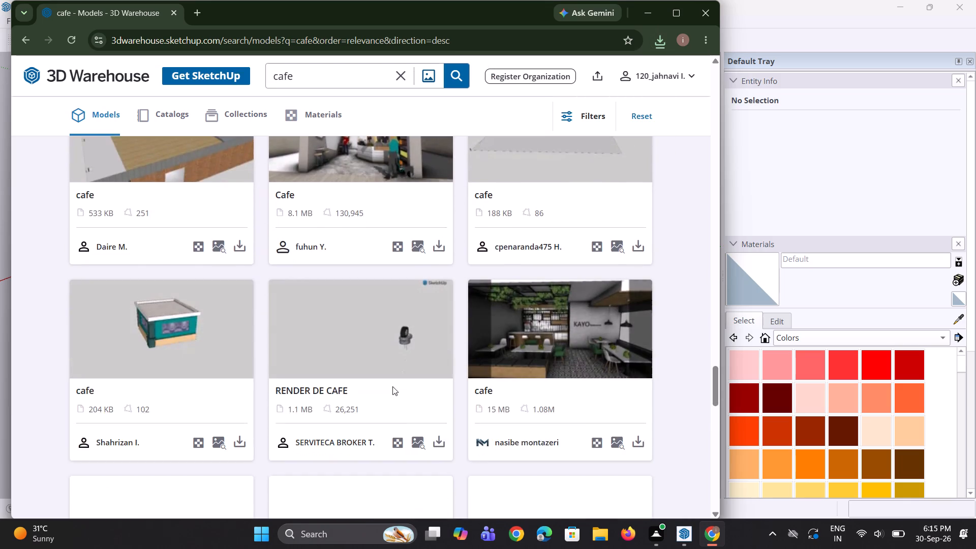
scroll(392, 386, "down", 3)
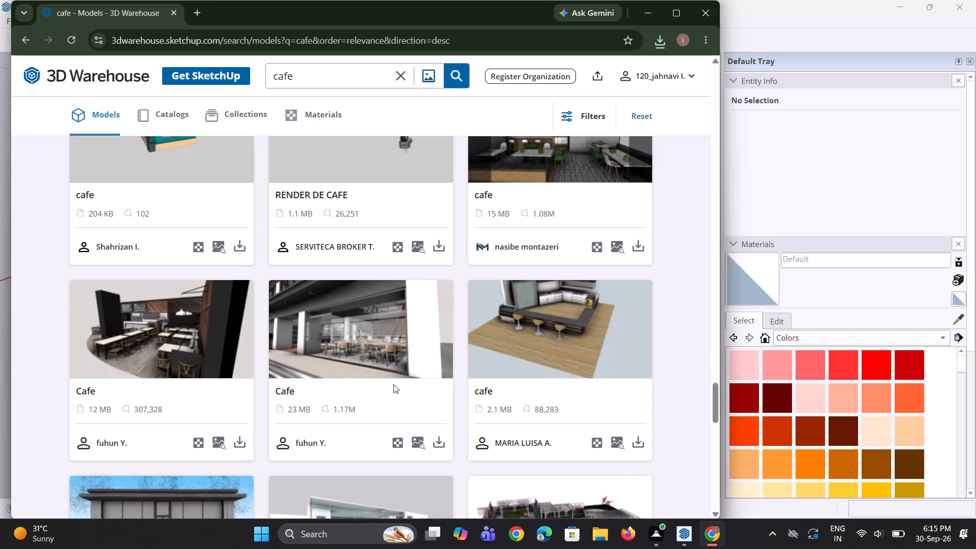
scroll(366, 373, "down", 2)
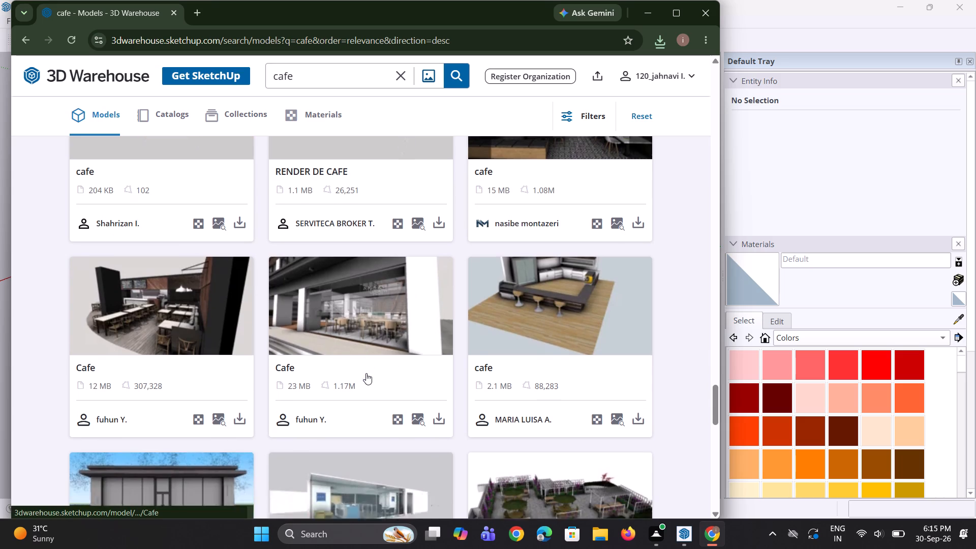
Request the 12 MB Cafe model with rows of white-topped tables as a SketchUp file, skipping the video that unlocks more downloads.
left_click(236, 316)
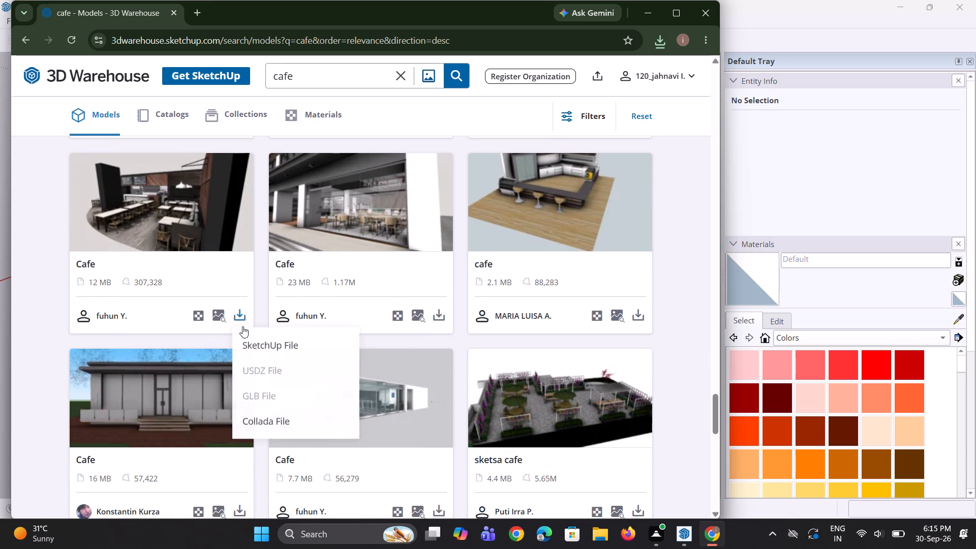
left_click(255, 345)
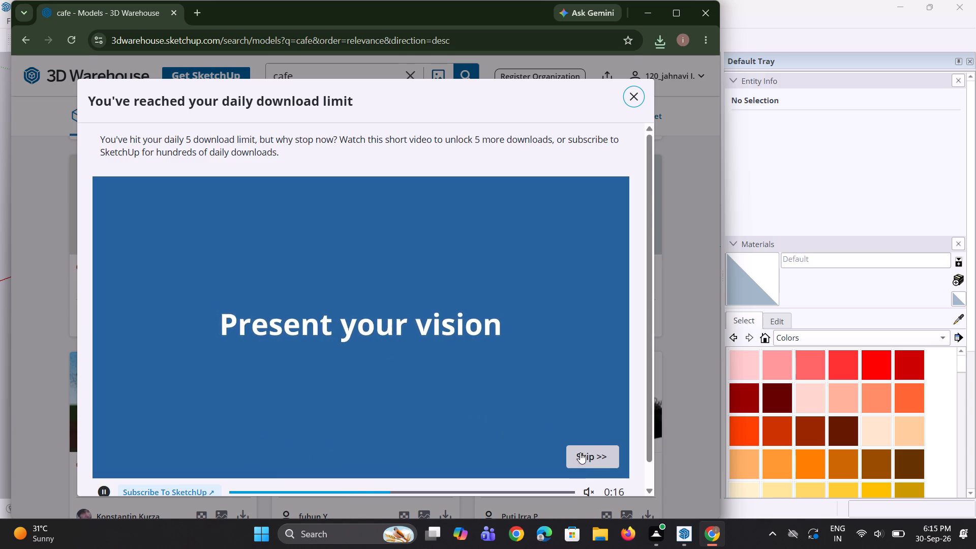
left_click(580, 452)
left_click(372, 402)
Look through the remaining cafe search results for another interior model suited to the project.
scroll(386, 390, "down", 3)
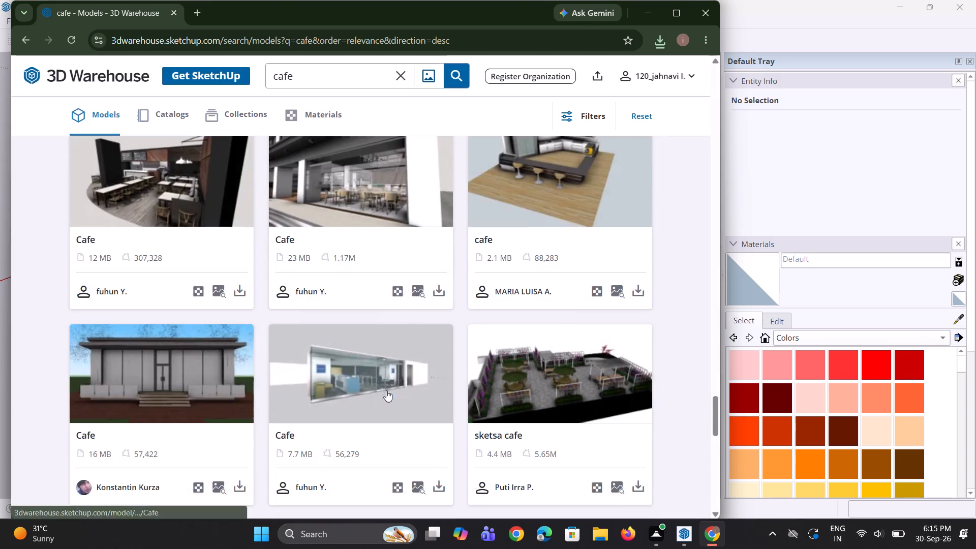
scroll(386, 390, "down", 4)
scroll(407, 378, "up", 3)
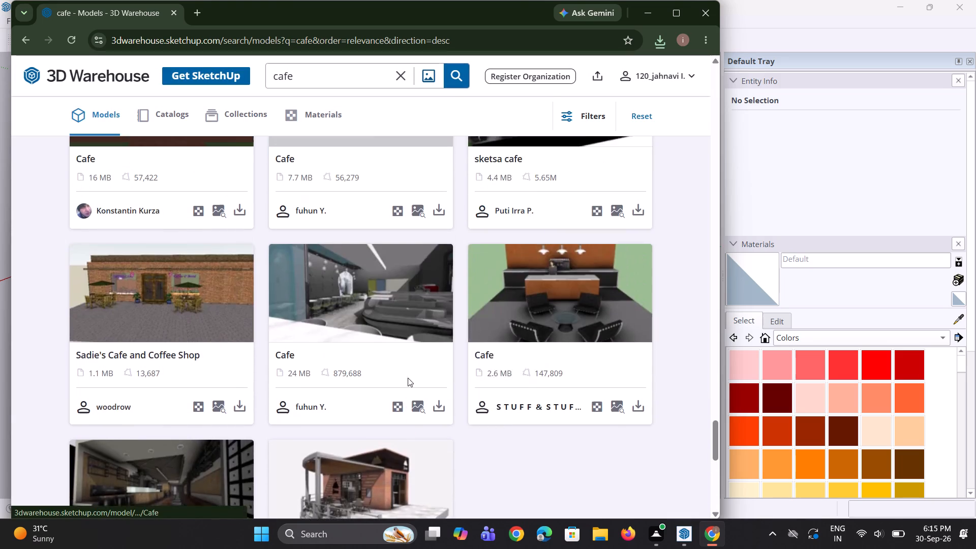
scroll(408, 378, "up", 1)
scroll(561, 361, "down", 1)
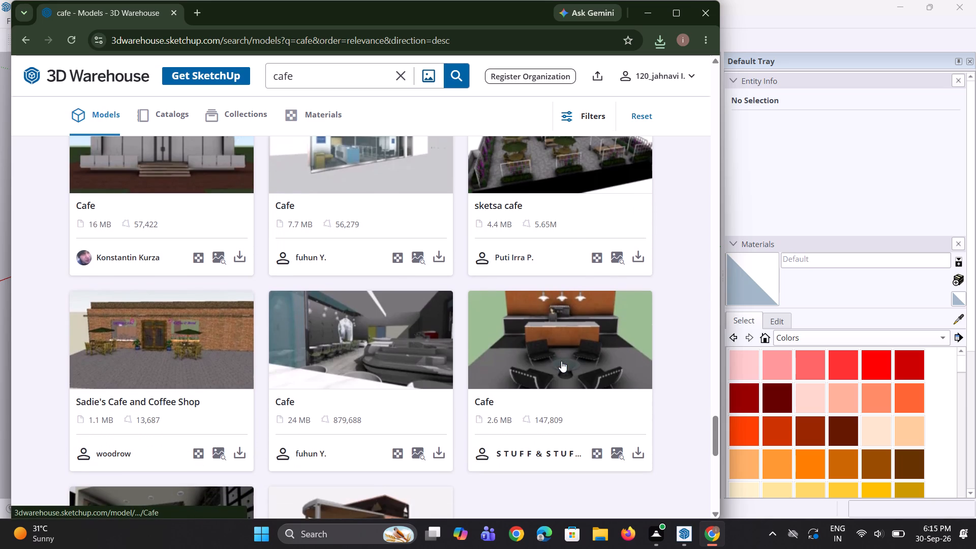
scroll(362, 348, "down", 6)
scroll(362, 348, "up", 1)
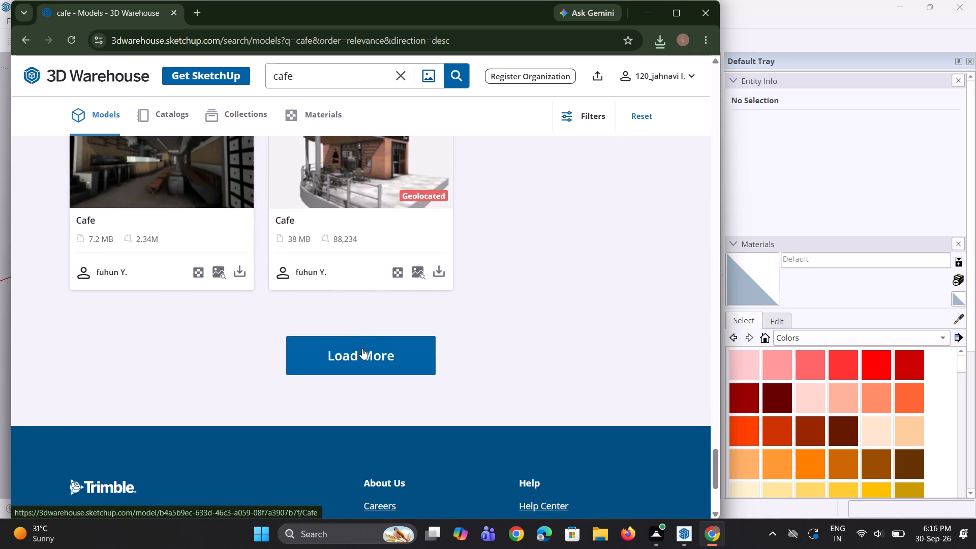
scroll(362, 348, "up", 4)
Search the model library for "tea powder" and look through the results for shelf items.
left_click_drag(308, 75, 25, 96)
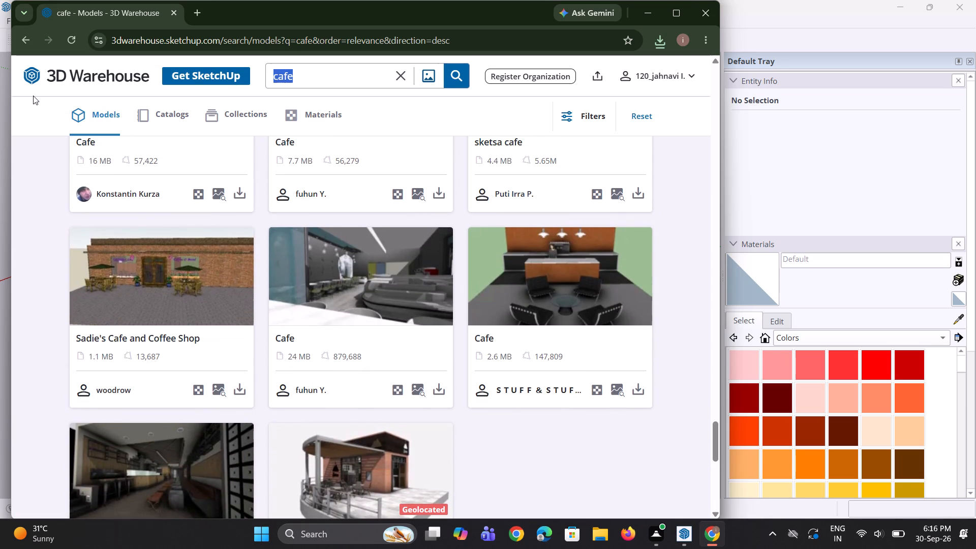
type("tea powder")
key("Return")
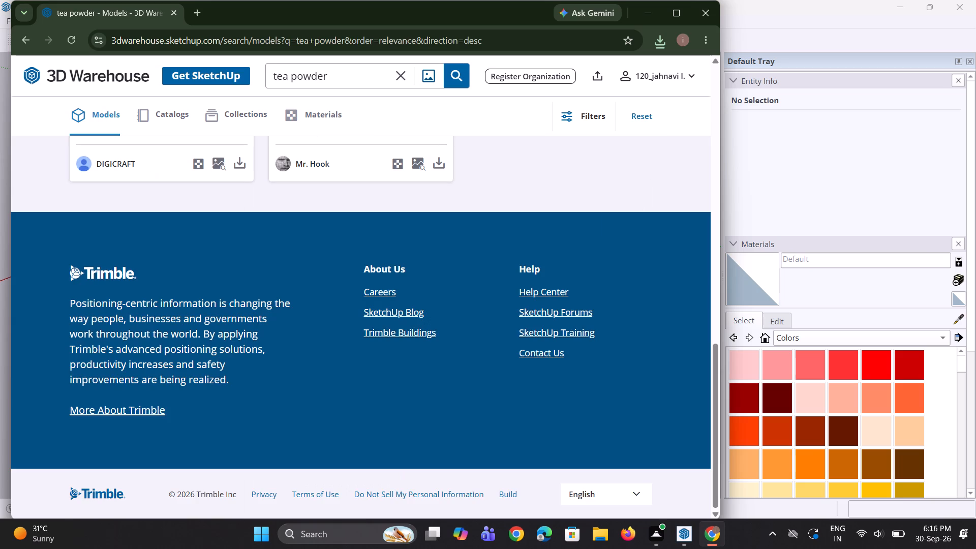
scroll(261, 314, "up", 5)
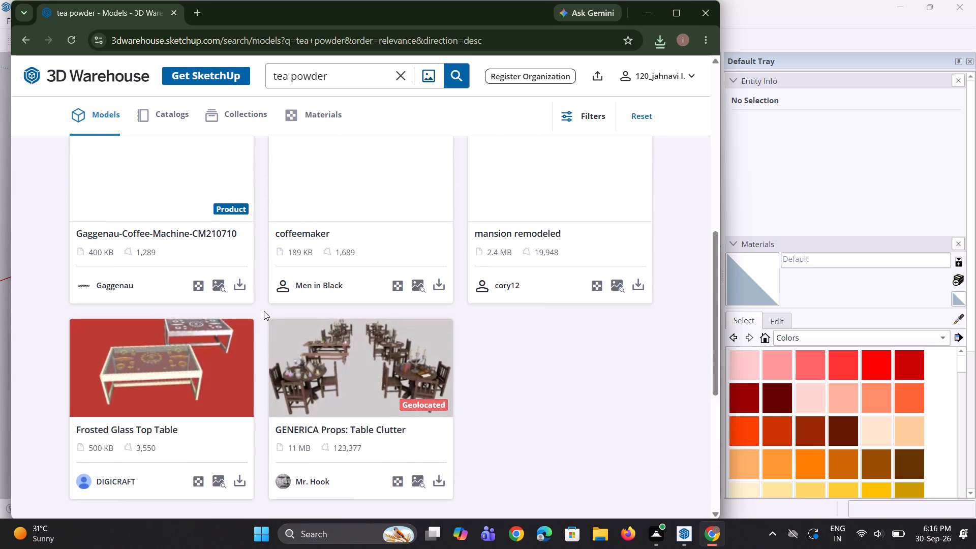
scroll(268, 311, "up", 7)
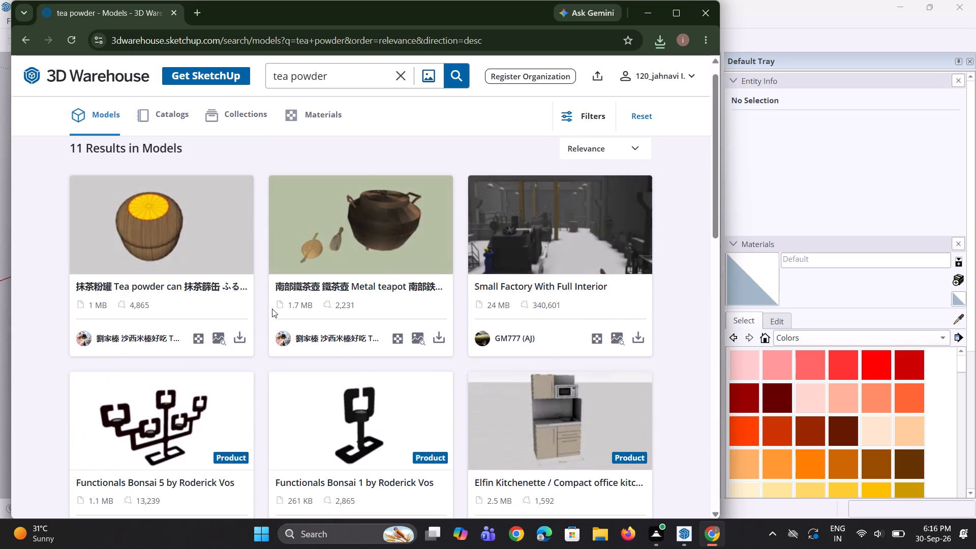
scroll(272, 309, "up", 5)
scroll(356, 292, "down", 3)
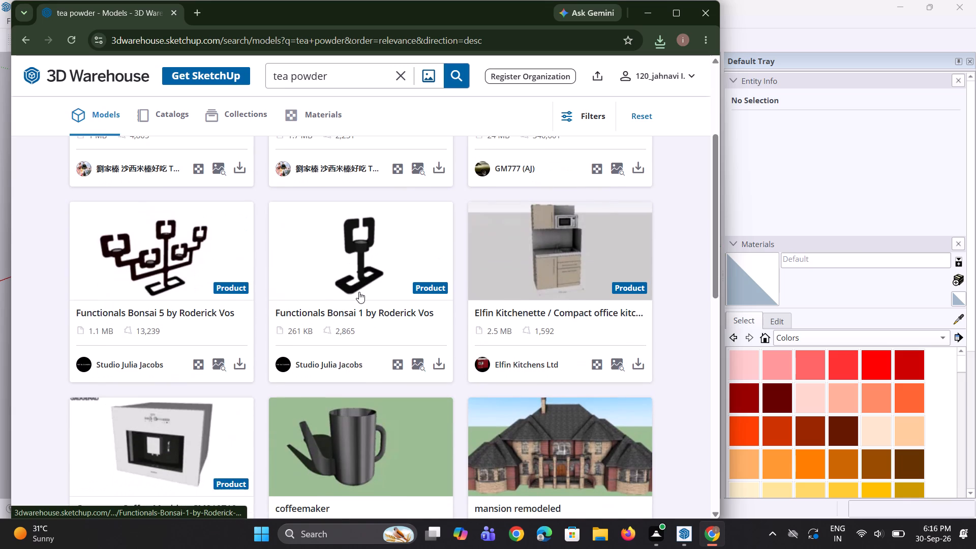
scroll(359, 292, "down", 2)
Extend the model search to "tea powder packets" and run it.
left_click(338, 75)
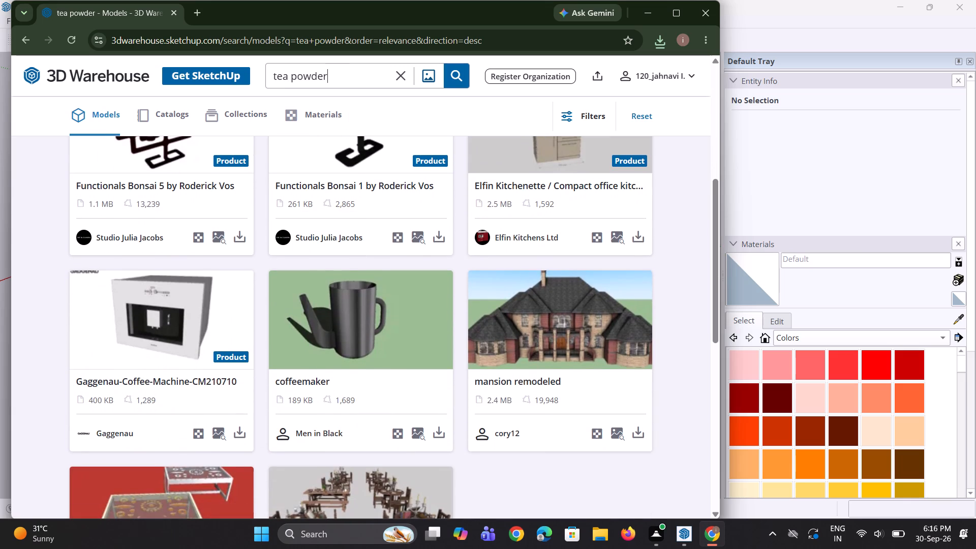
key("space")
key("p")
type("ackets")
key("Return")
scroll(324, 245, "up", 7)
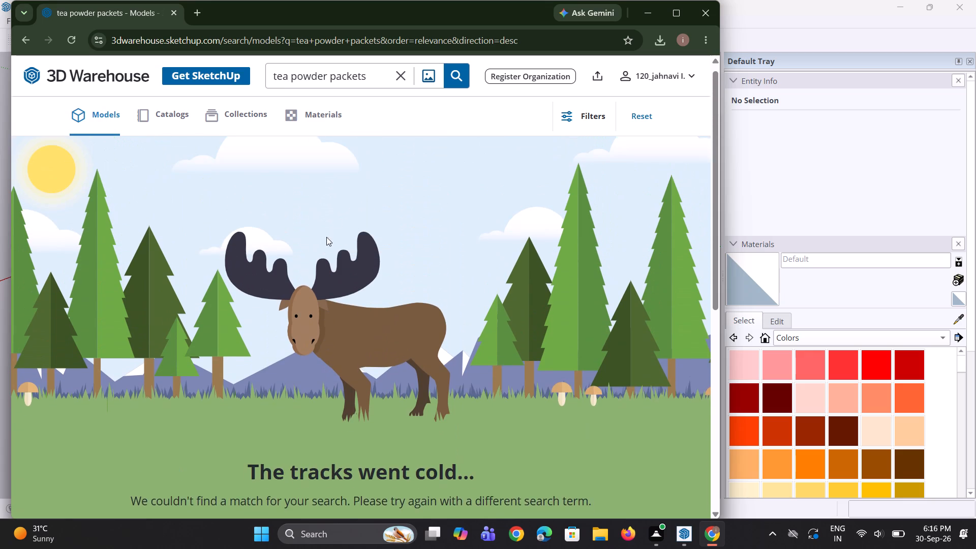
Replace the model search with "tea" and run it.
left_click(406, 70)
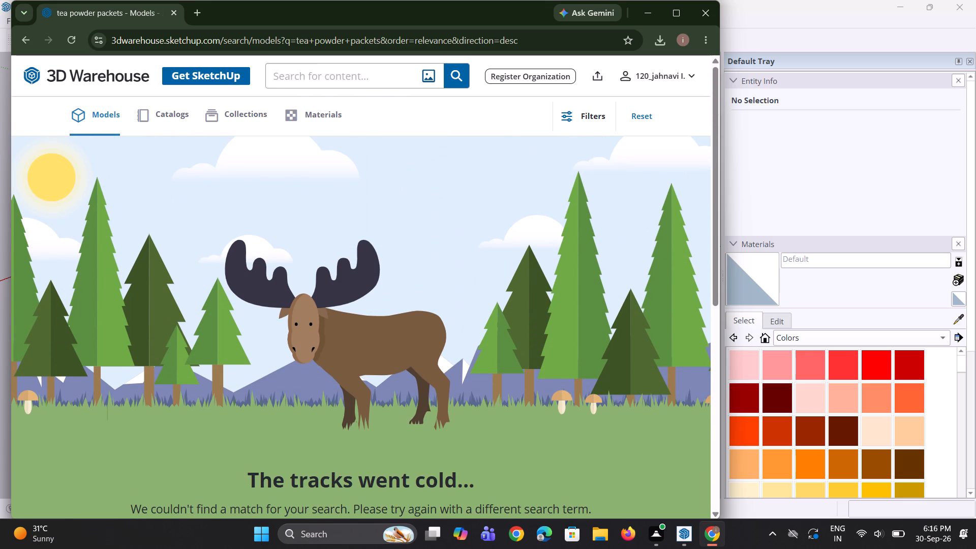
type("tea")
key("Return")
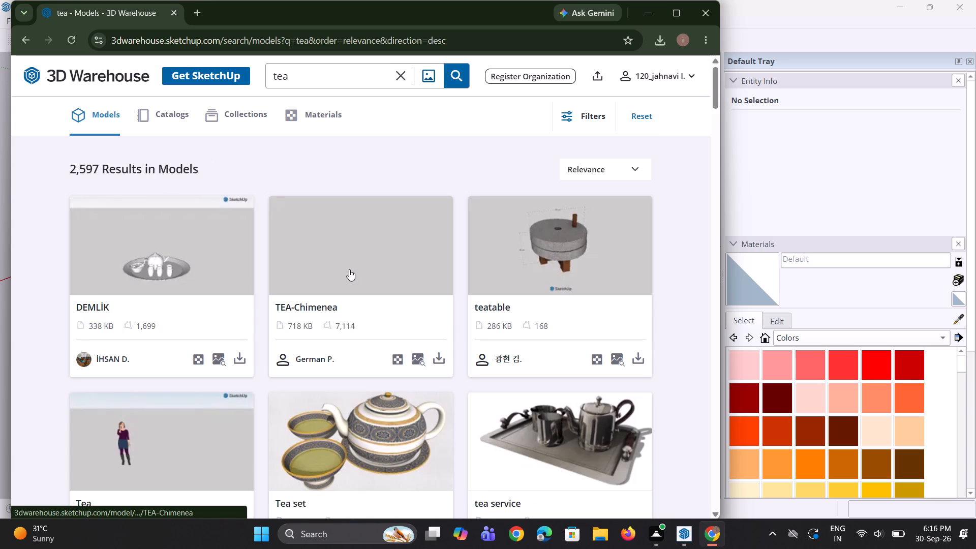
Find the 617 KB "çay, simit" model among the tea results and download it as a SketchUp file.
scroll(349, 268, "down", 6)
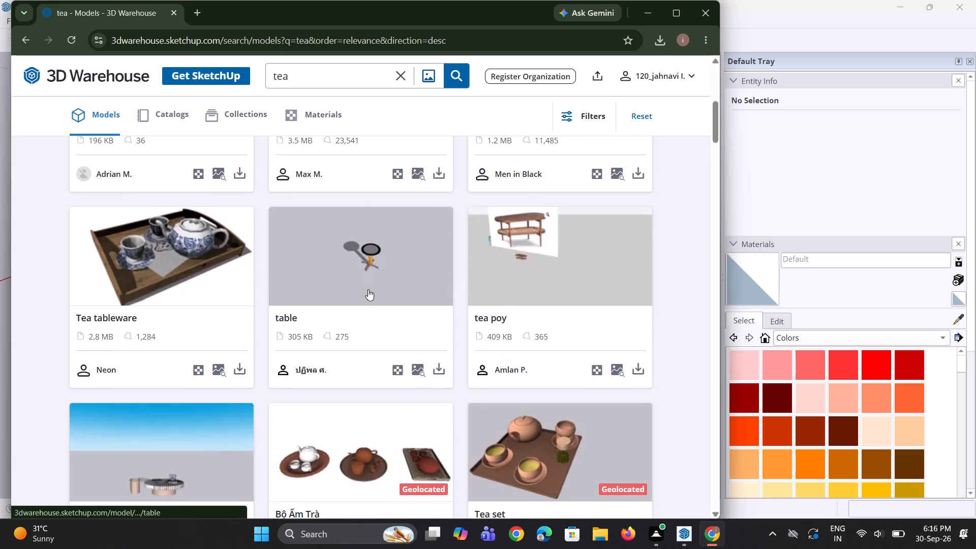
scroll(368, 289, "down", 2)
scroll(420, 285, "down", 4)
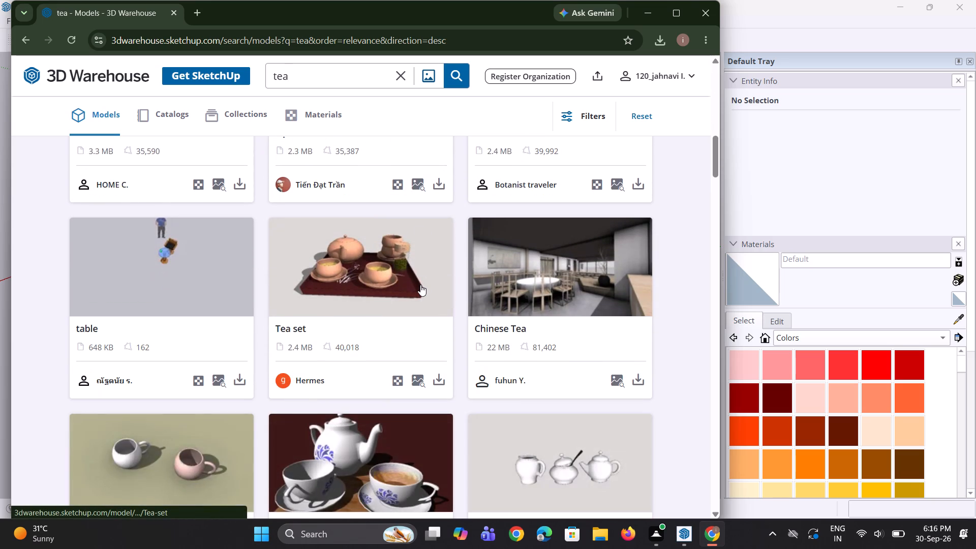
scroll(420, 284, "down", 4)
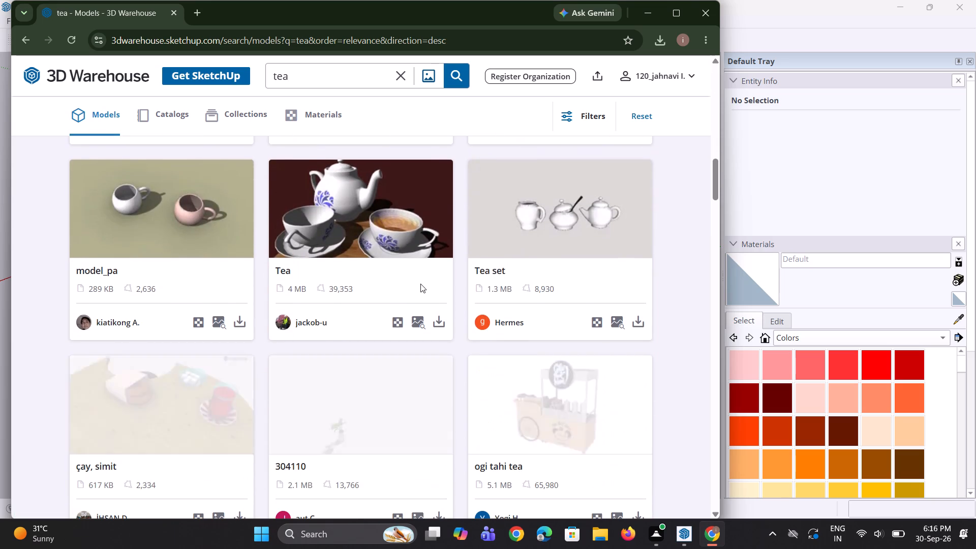
scroll(417, 276, "down", 2)
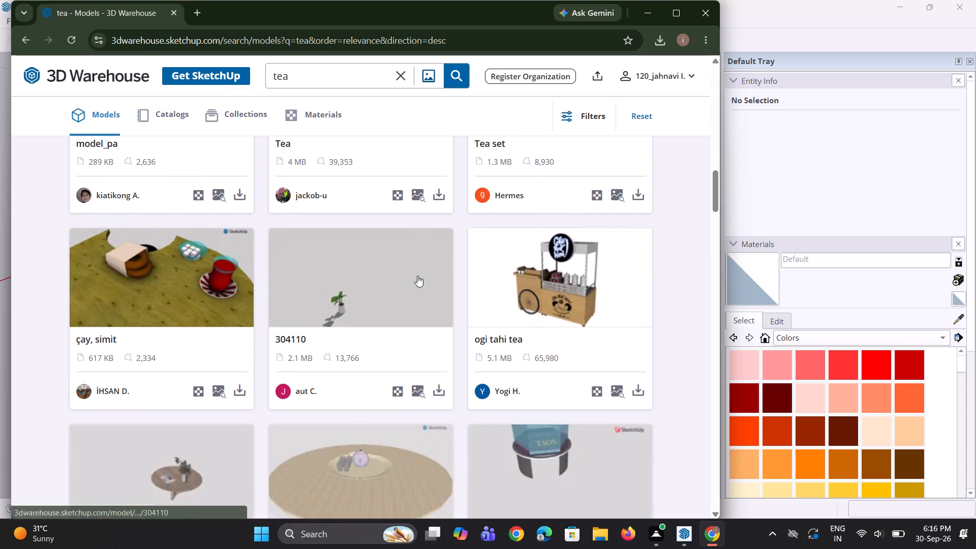
left_click(238, 388)
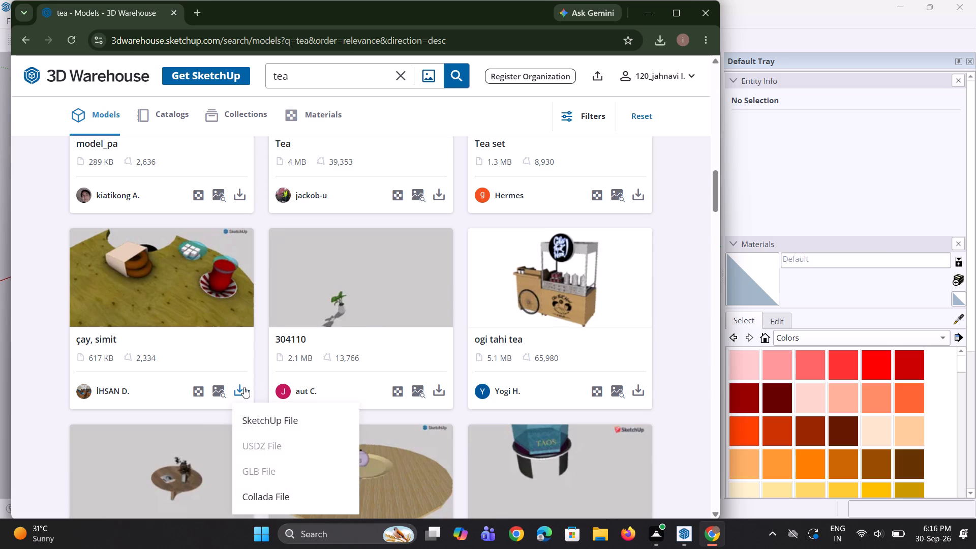
left_click(255, 418)
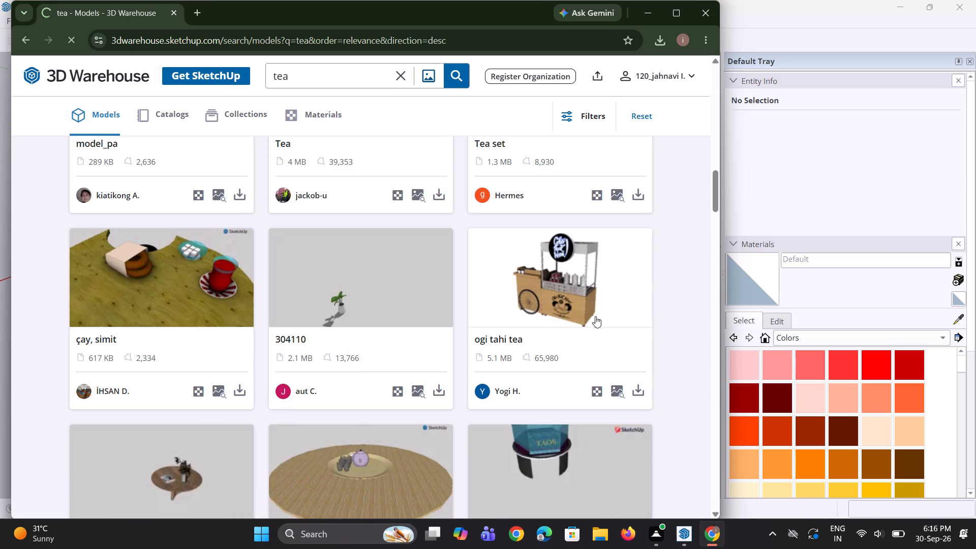
Download the 5.1 MB "ogi tahi tea" cart model as a SketchUp file.
left_click(634, 390)
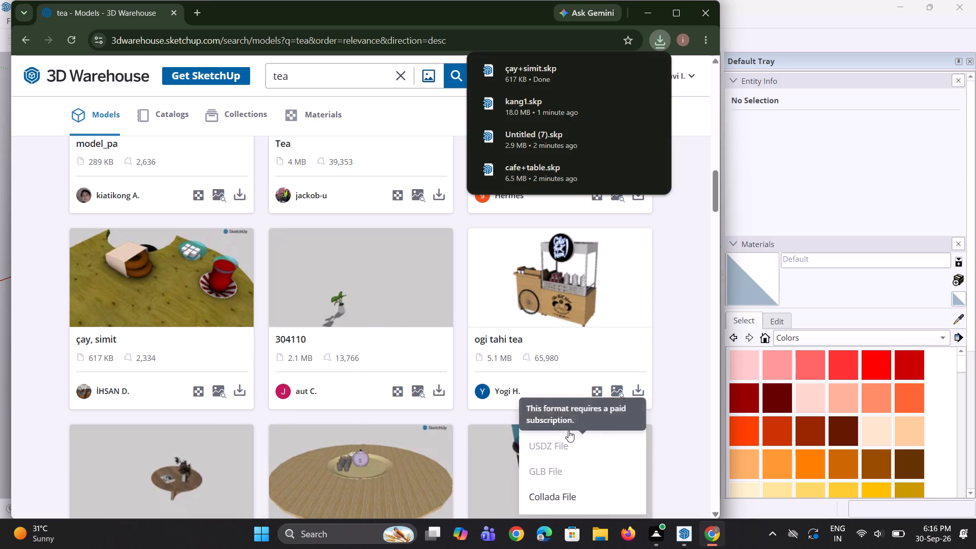
left_click(569, 426)
Download the 122 KB "white Chinese tea" green box model as a SketchUp file.
scroll(506, 367, "down", 4)
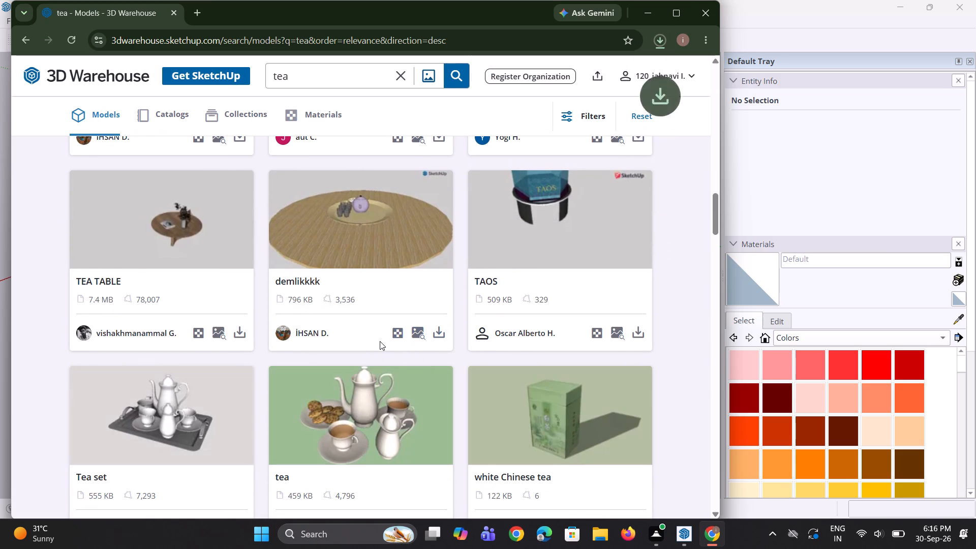
scroll(405, 343, "down", 3)
scroll(473, 316, "down", 1)
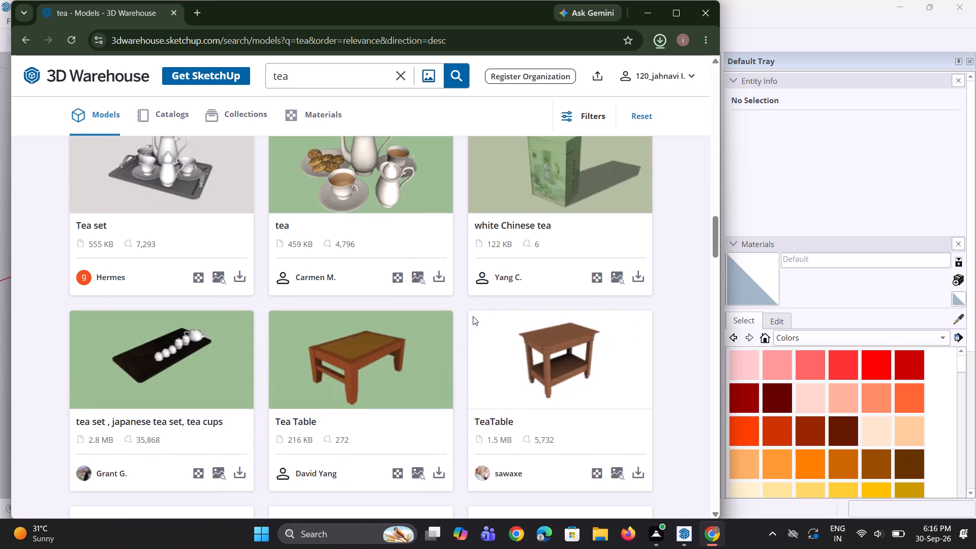
left_click(636, 277)
left_click(595, 304)
Download the 3.6 MB "Tea set" model with cups on a wire rack as a SketchUp file.
scroll(340, 359, "down", 4)
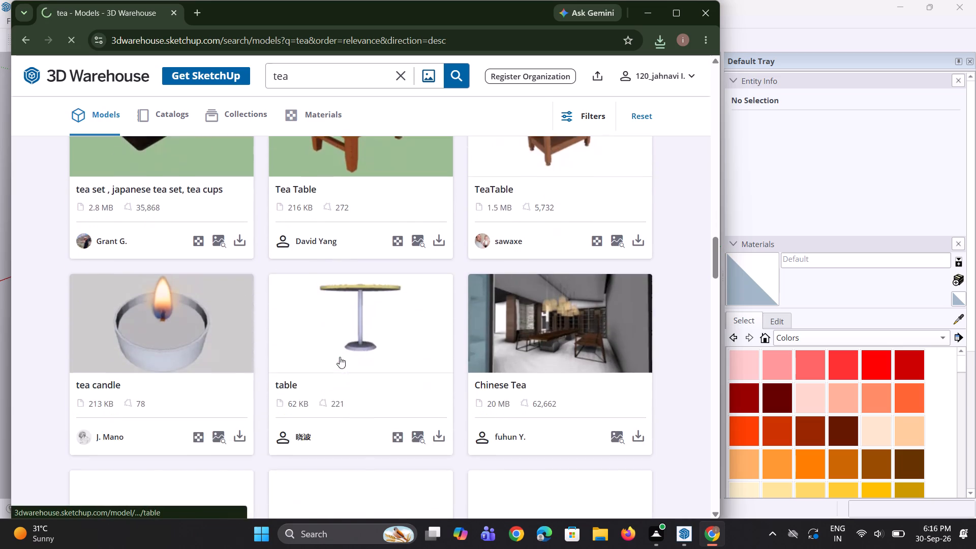
scroll(340, 354, "down", 5)
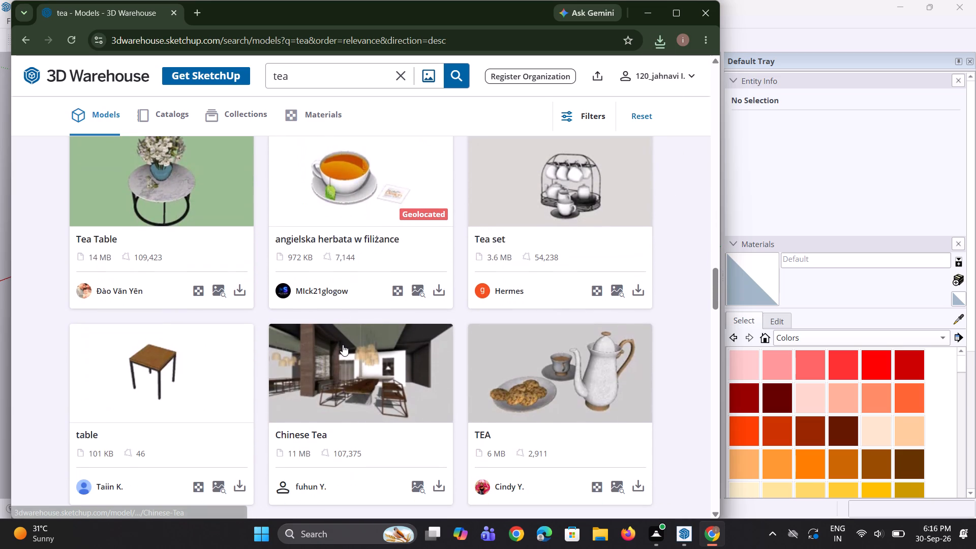
scroll(480, 349, "down", 1)
scroll(480, 349, "up", 1)
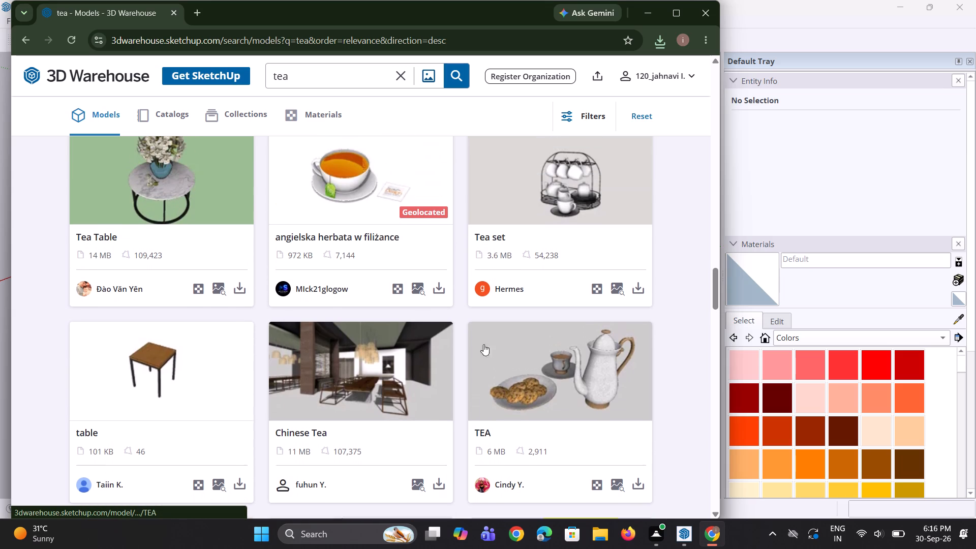
left_click(634, 283)
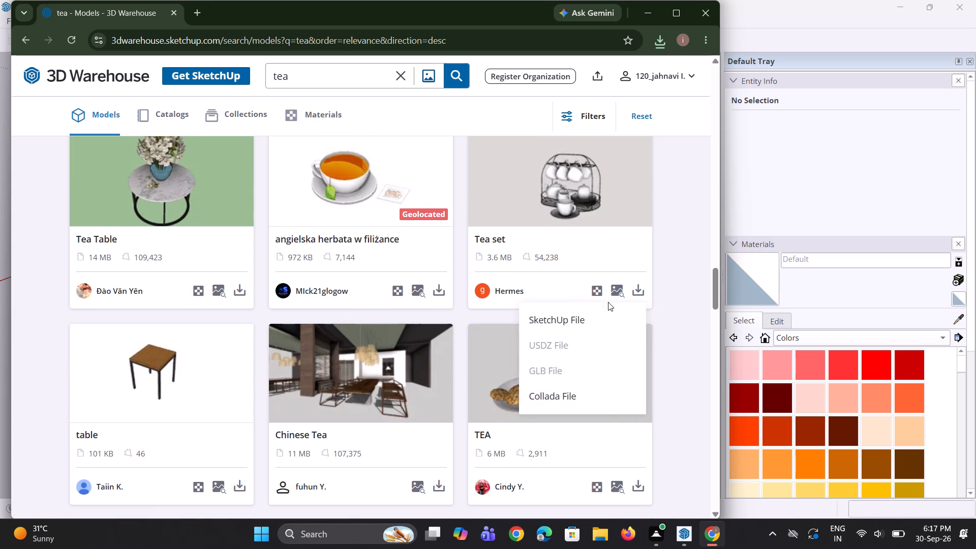
left_click(602, 318)
Browse the rest of the tea results for tea boxes, packaging and tableware to stock the café.
scroll(445, 365, "down", 2)
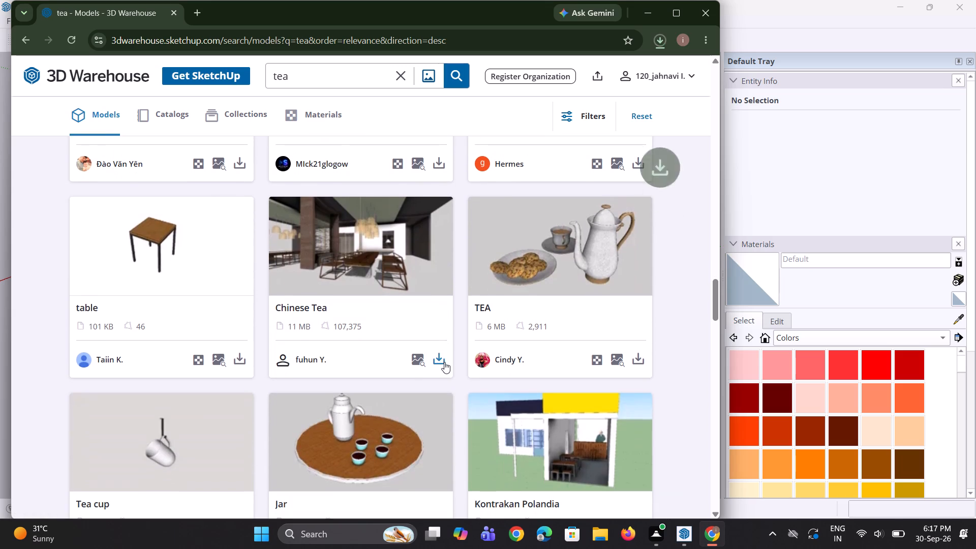
scroll(442, 348, "down", 5)
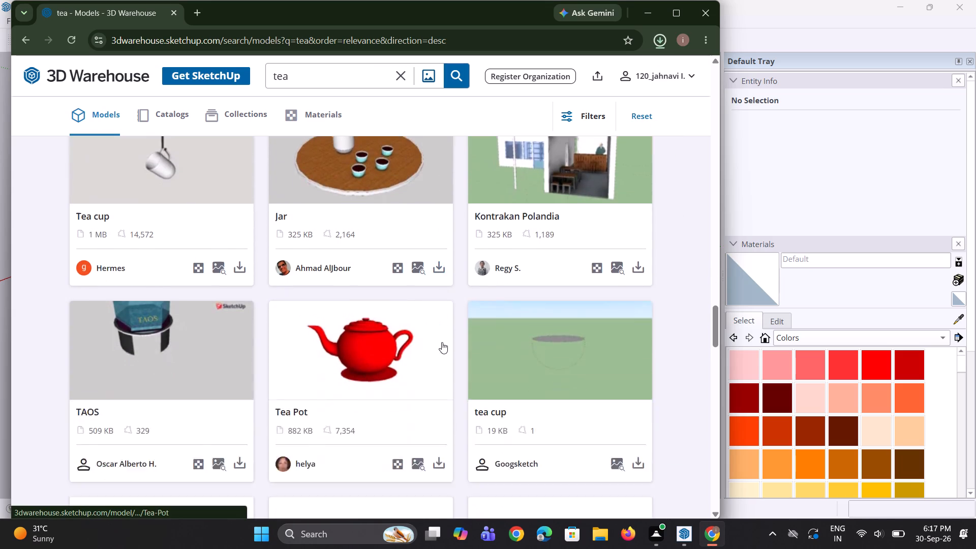
scroll(442, 342, "down", 7)
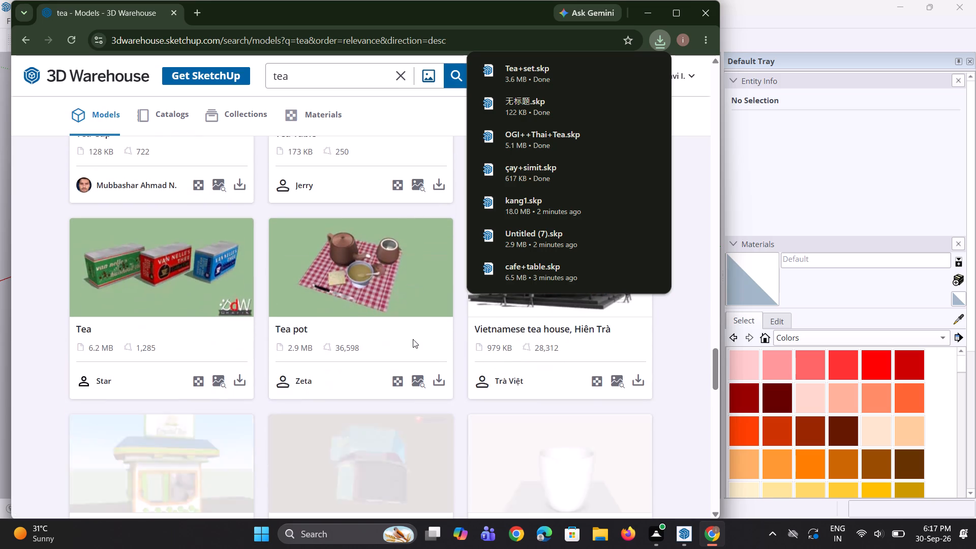
scroll(368, 338, "down", 3)
scroll(361, 340, "up", 6)
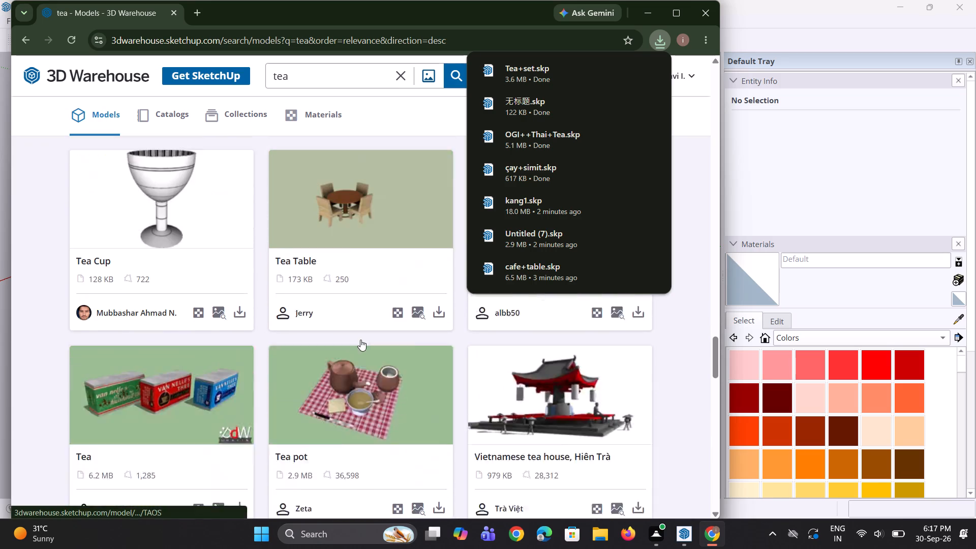
scroll(360, 340, "up", 1)
scroll(360, 340, "down", 10)
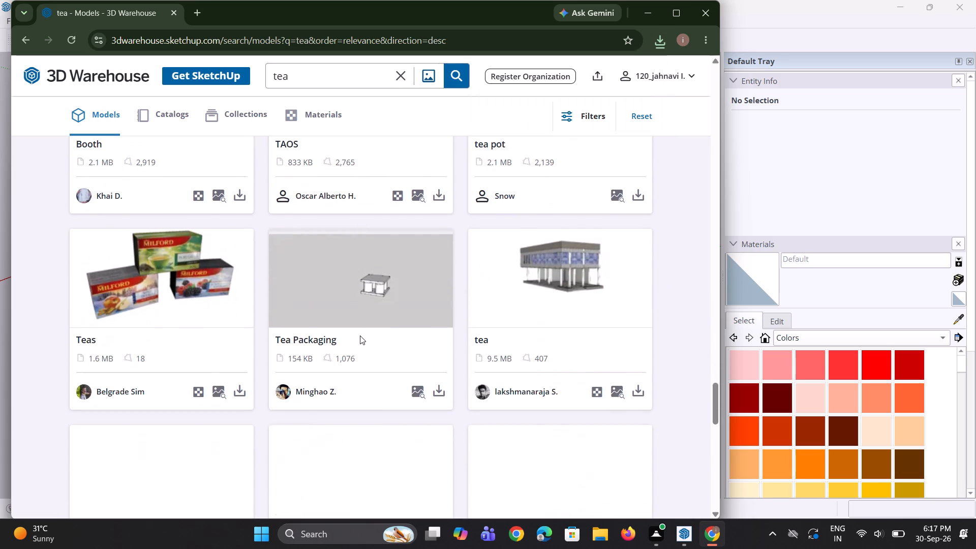
scroll(360, 335, "down", 8)
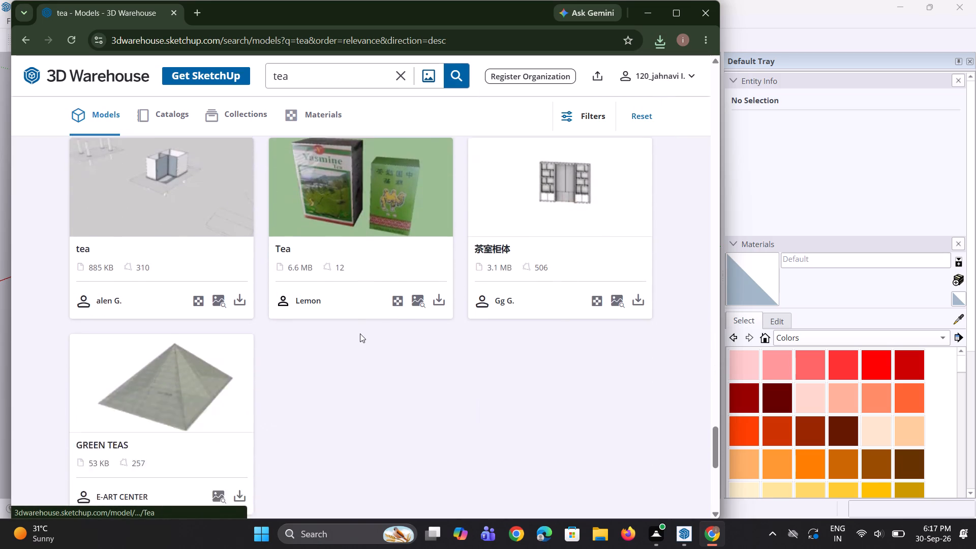
scroll(360, 333, "down", 3)
scroll(360, 332, "up", 3)
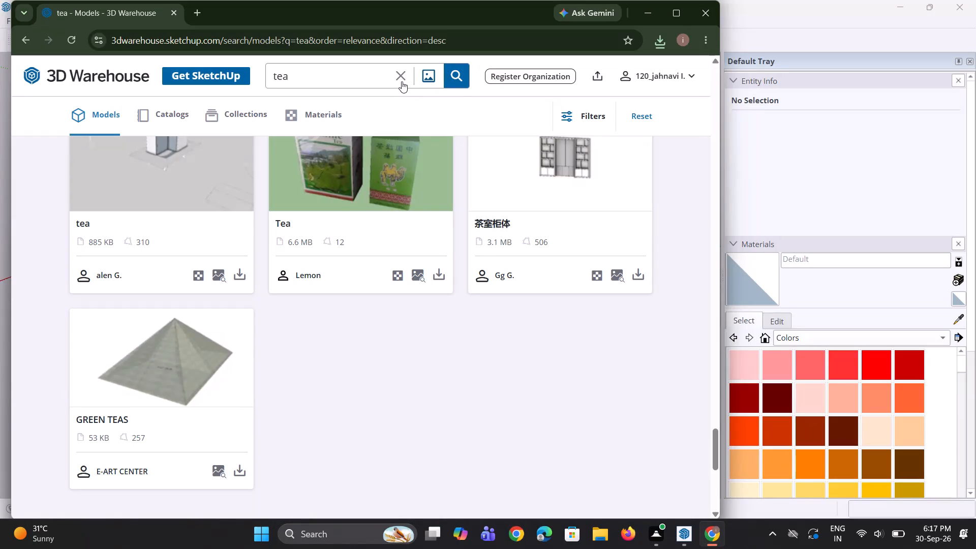
Search 3D Warehouse models for "paper cups".
left_click(402, 81)
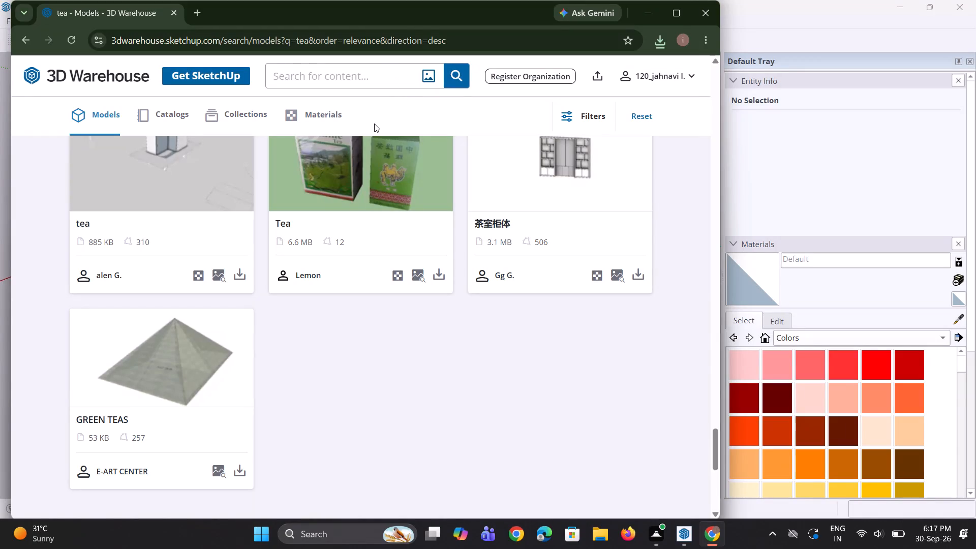
type("pa")
type("per cups")
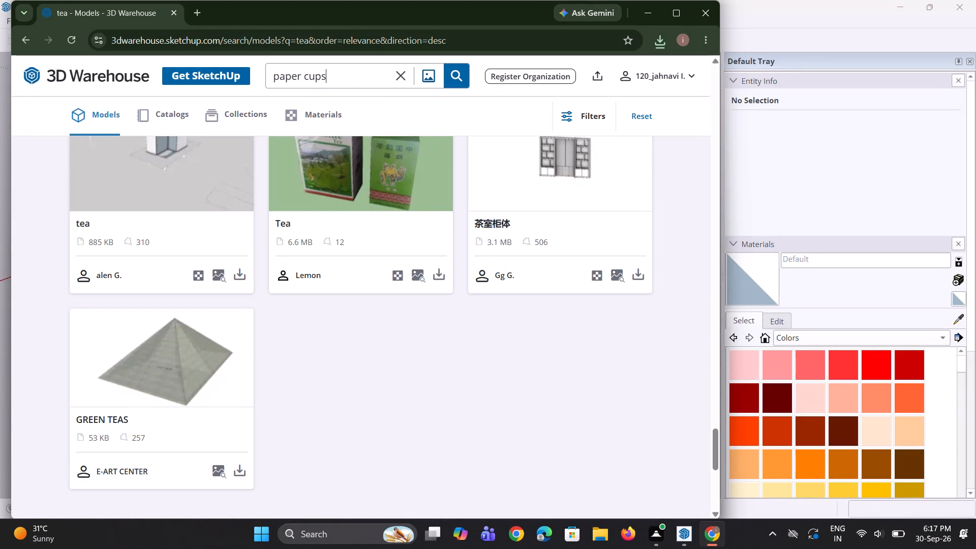
key("Return")
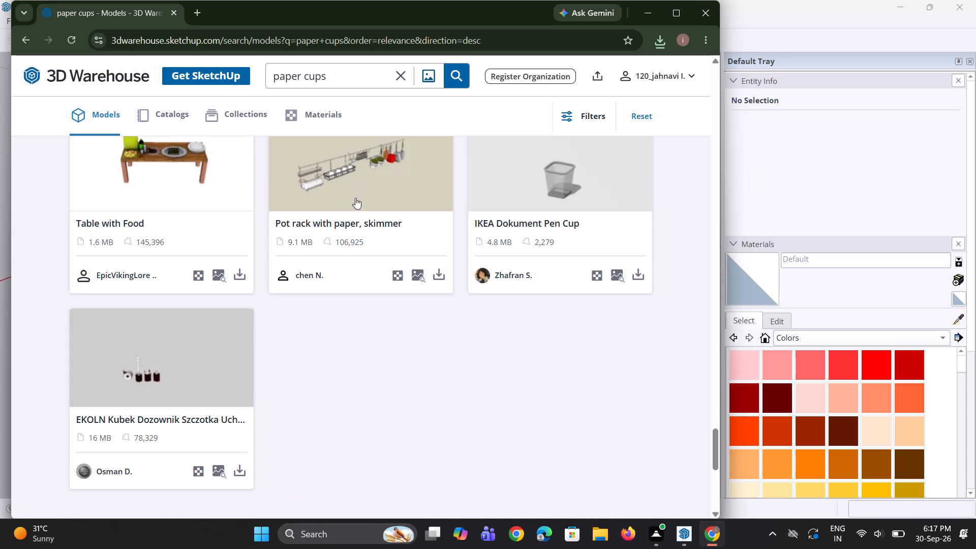
Download the 1.5 MB "To-go coffee cup" model with the brown sleeve and black lid as a SketchUp file.
scroll(333, 304, "up", 7)
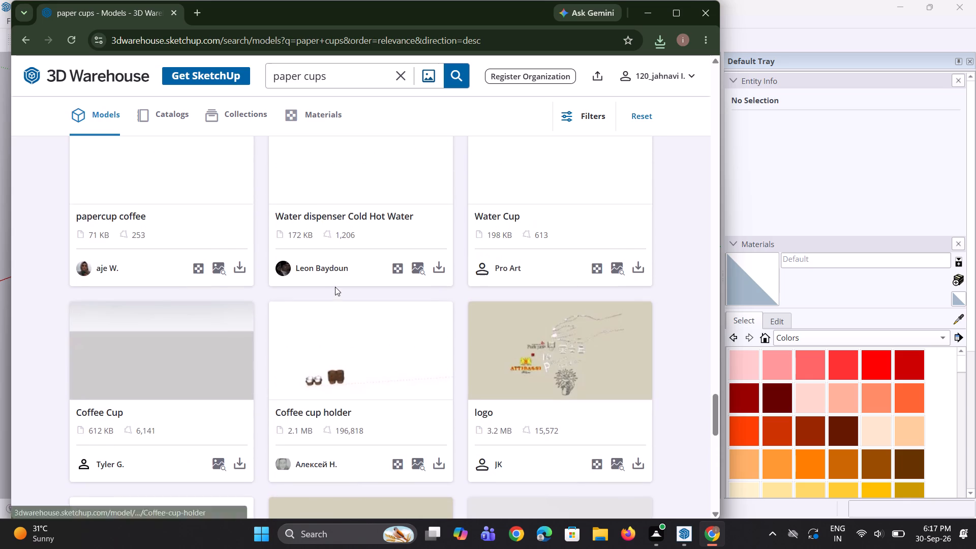
scroll(335, 287, "up", 5)
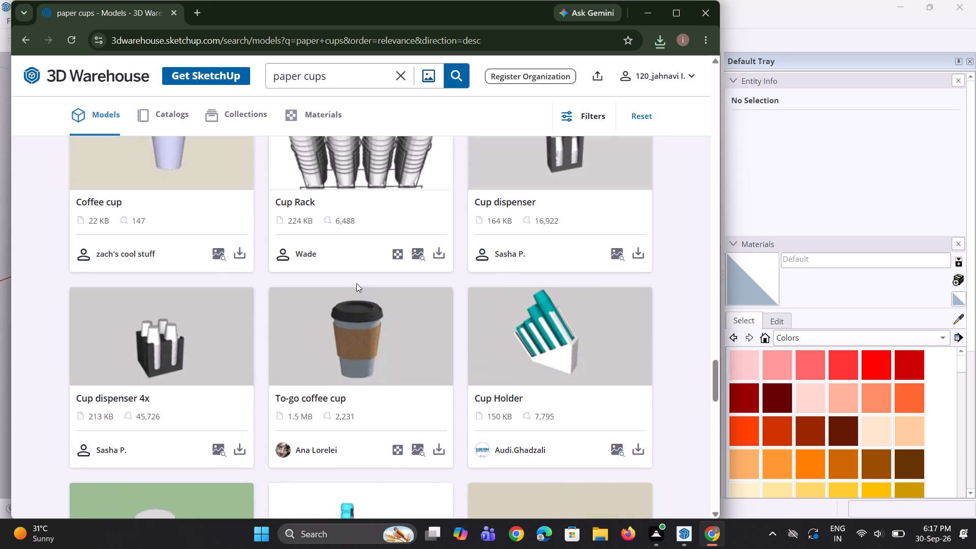
scroll(356, 281, "up", 1)
scroll(356, 281, "down", 3)
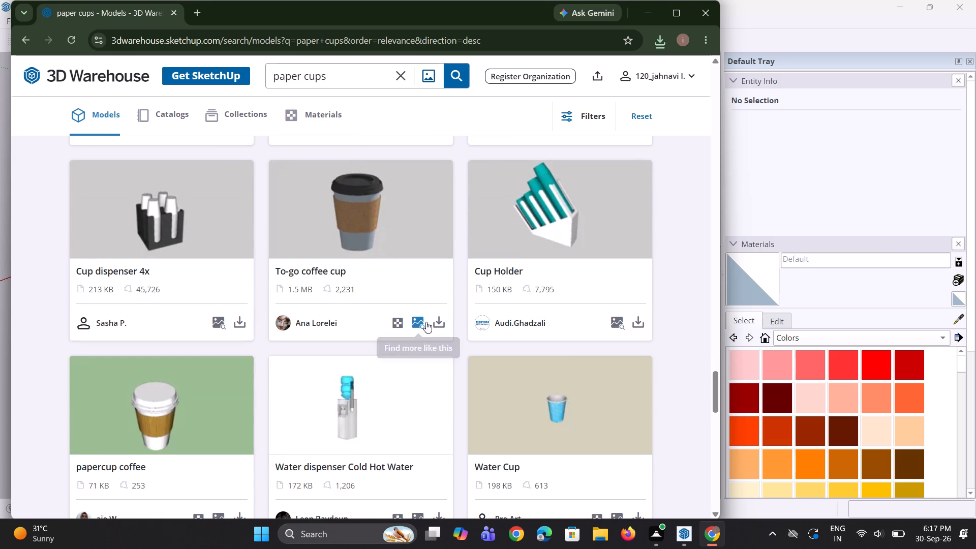
left_click(442, 320)
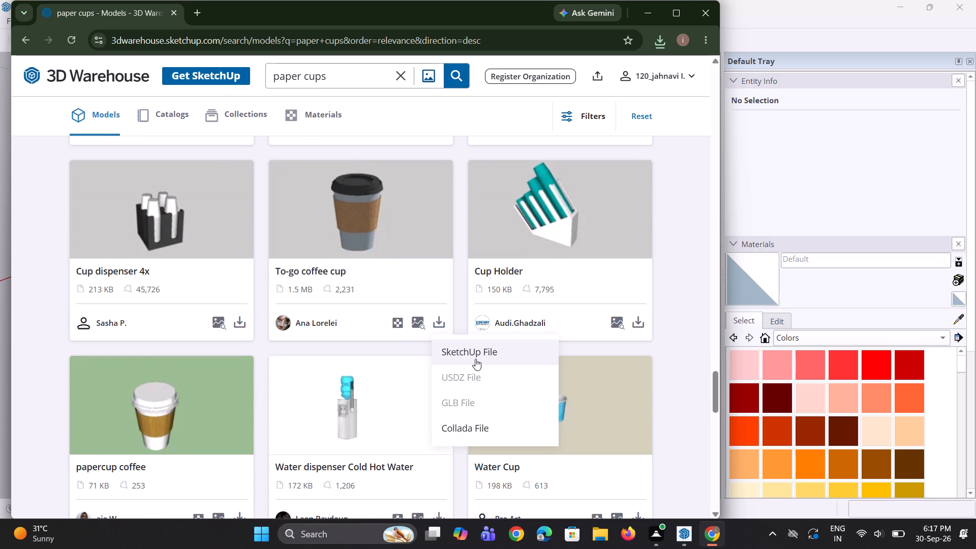
left_click(475, 359)
Download the 213 KB "Cup dispenser 4x" model as a SketchUp file, skipping the promotional video that unlocks more downloads.
scroll(385, 307, "up", 3)
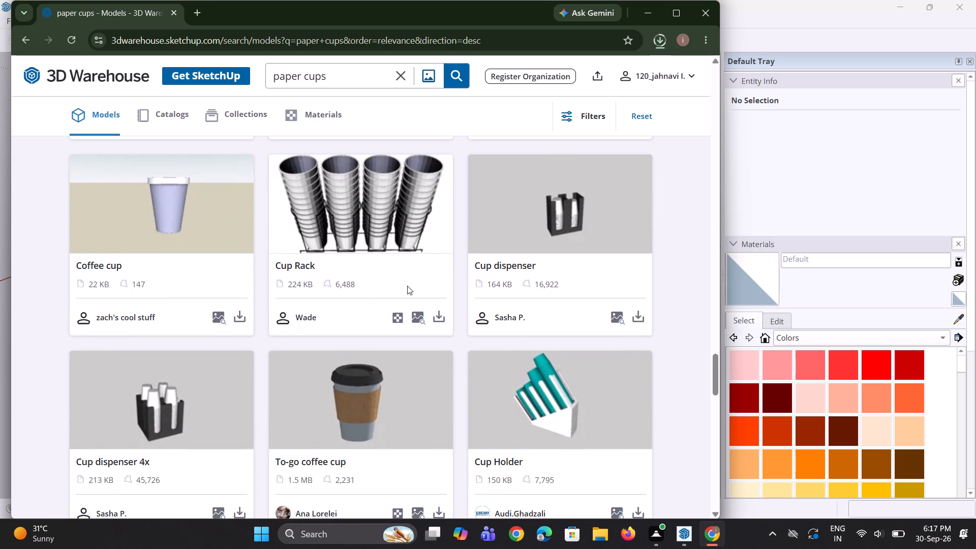
scroll(310, 299, "down", 3)
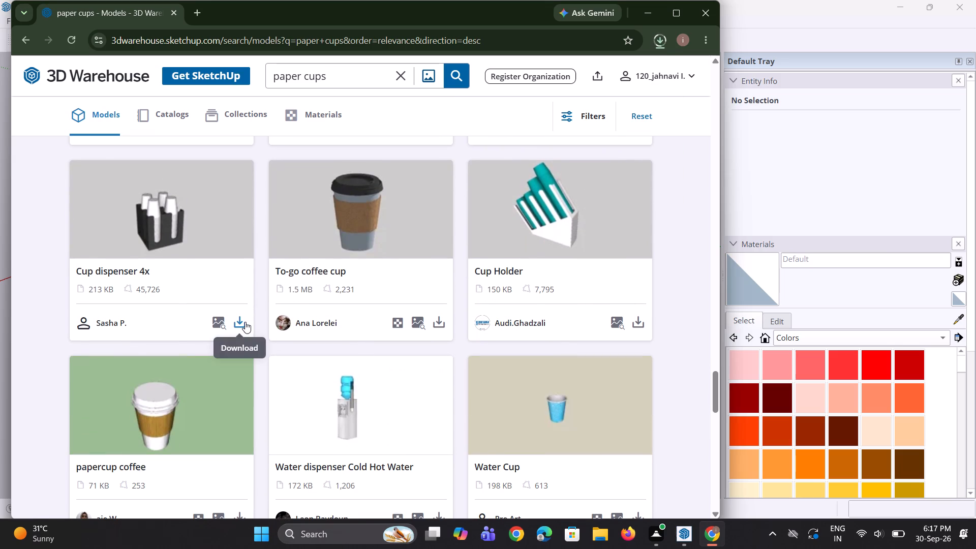
left_click(245, 322)
left_click(264, 349)
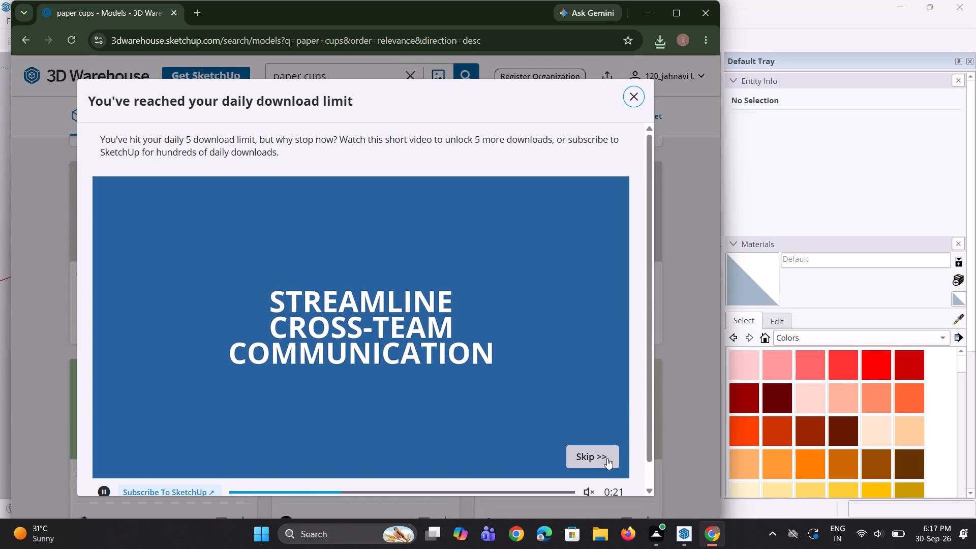
left_click(607, 458)
left_click(373, 400)
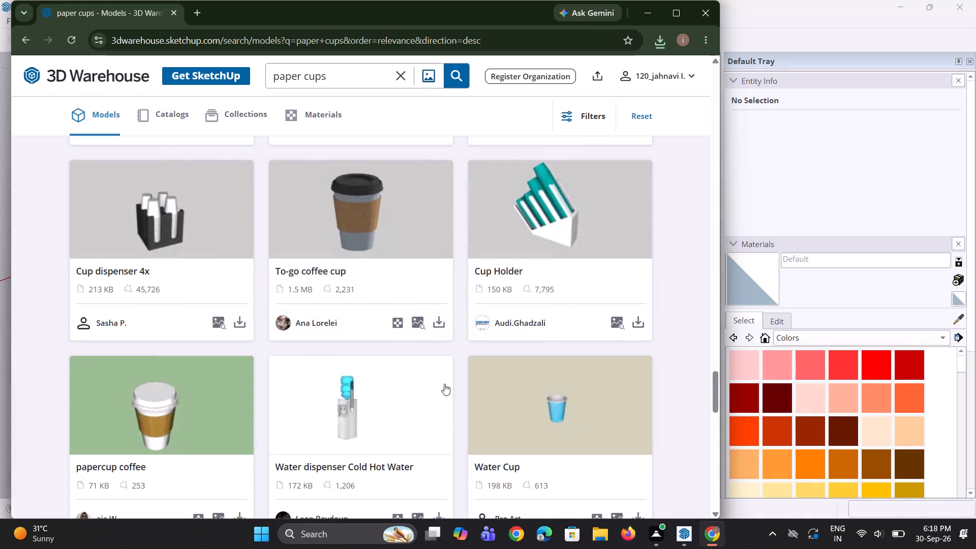
Browse the paper cup results back to the first models for more takeaway cups and cup holders for the café.
scroll(444, 384, "down", 11)
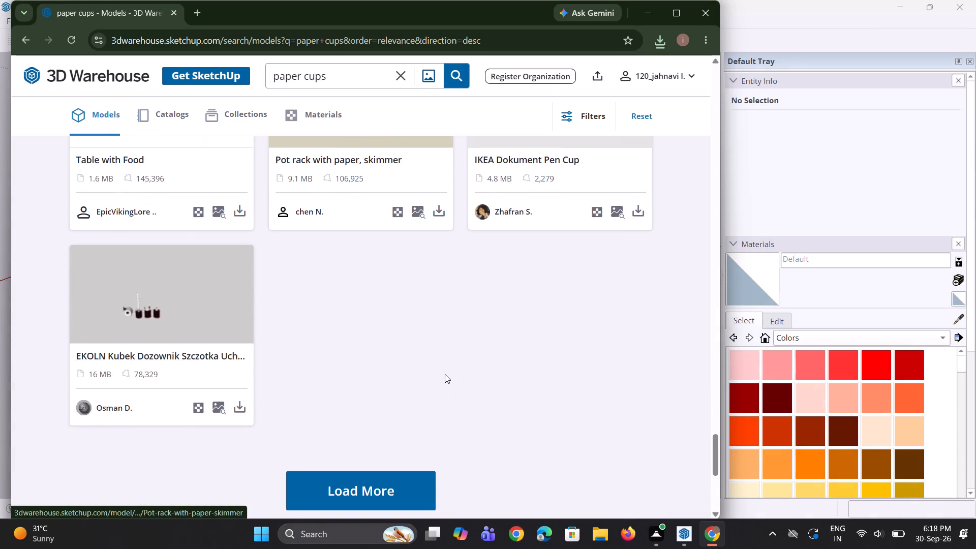
scroll(360, 361, "up", 13)
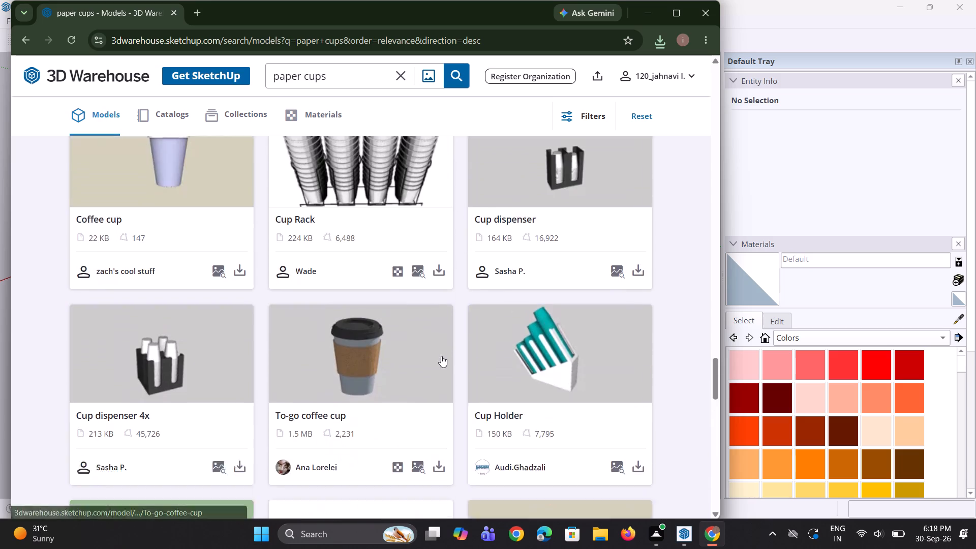
scroll(441, 356, "up", 11)
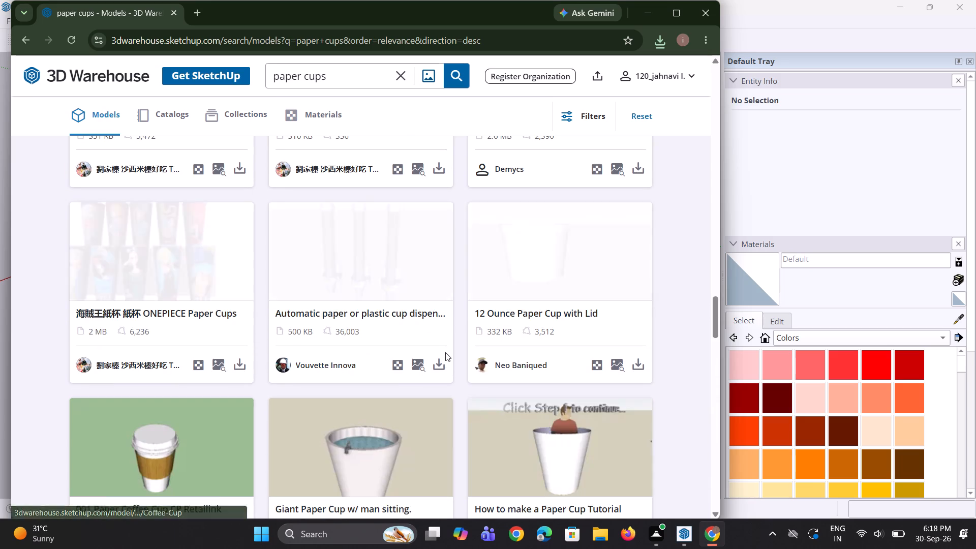
scroll(445, 352, "up", 5)
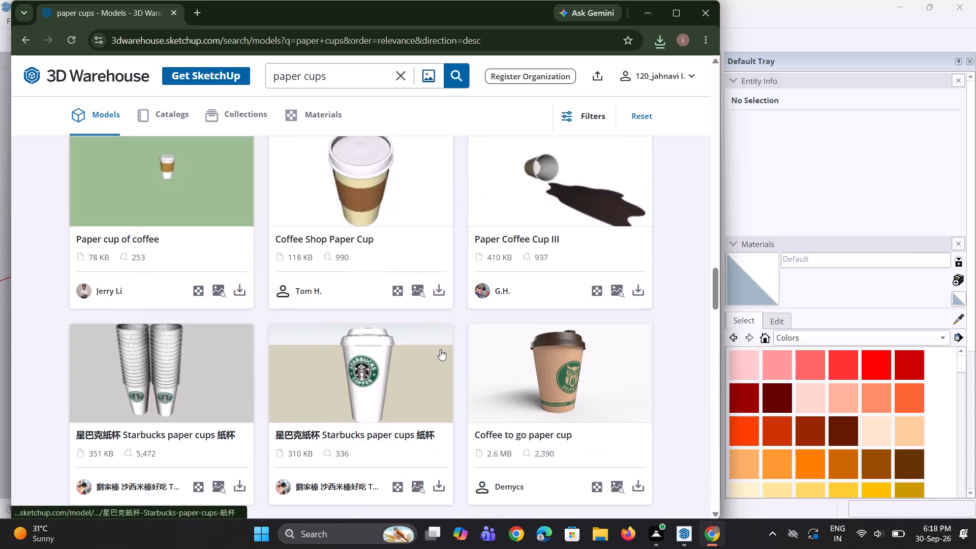
scroll(439, 349, "up", 10)
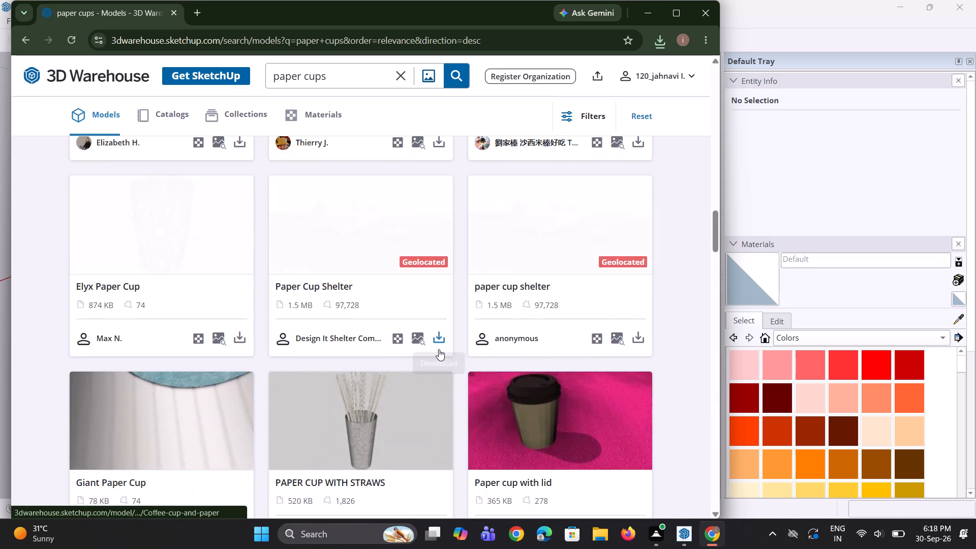
scroll(438, 349, "up", 4)
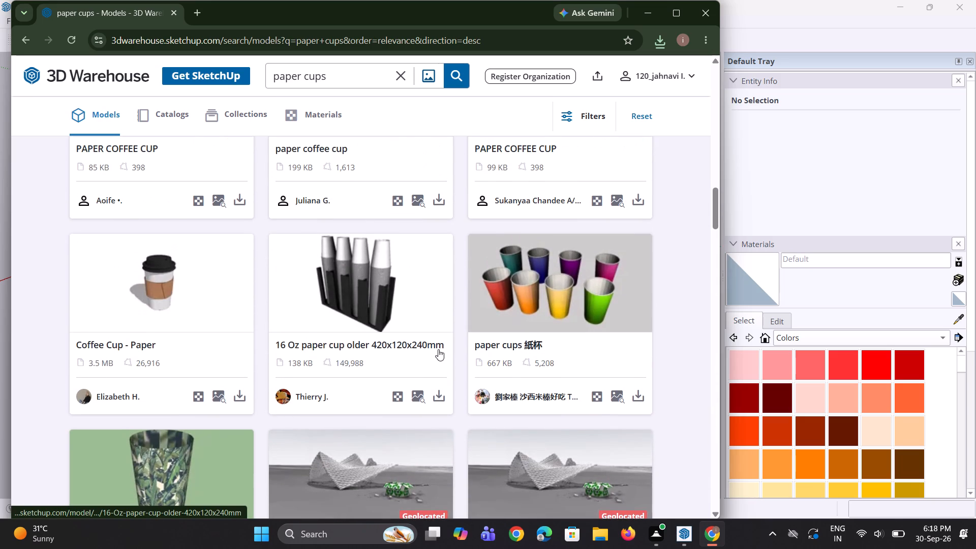
scroll(438, 349, "up", 6)
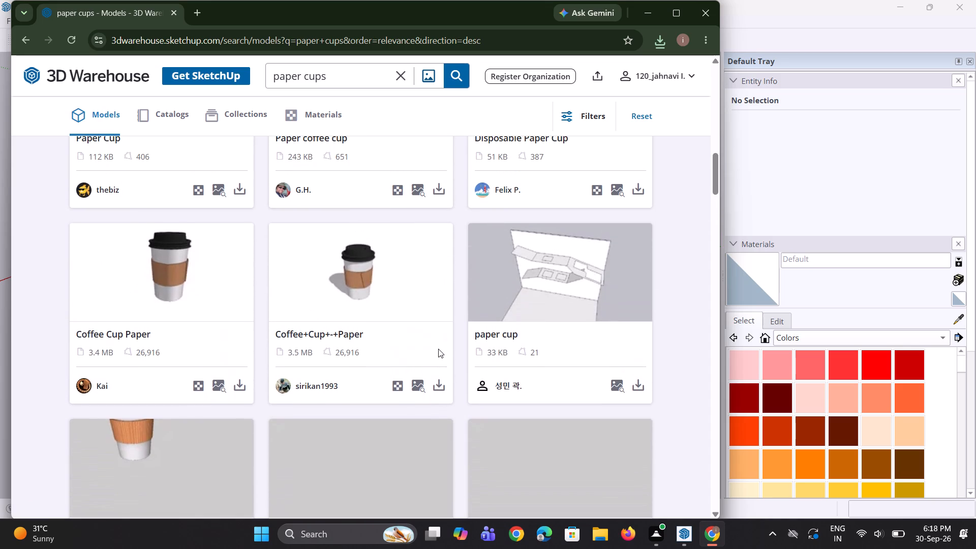
scroll(438, 349, "up", 9)
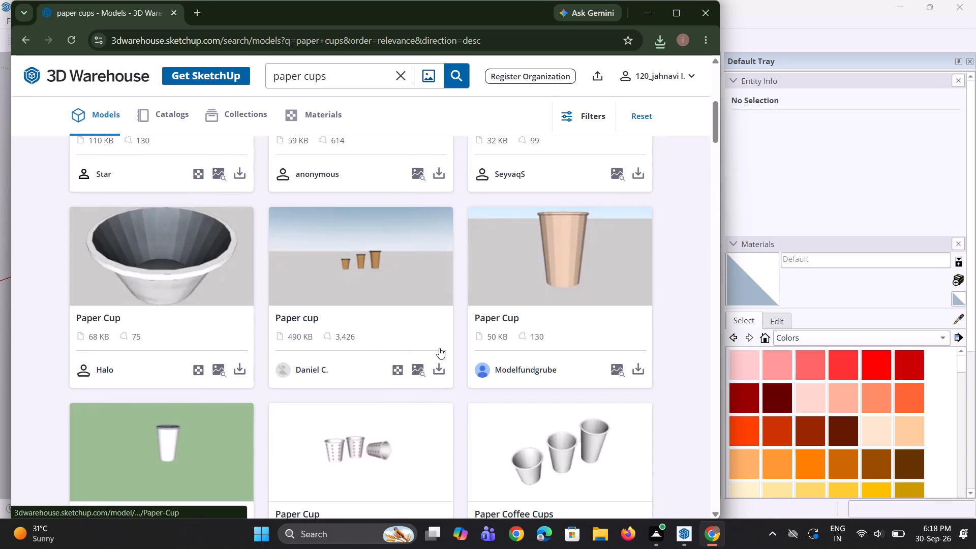
scroll(439, 348, "up", 8)
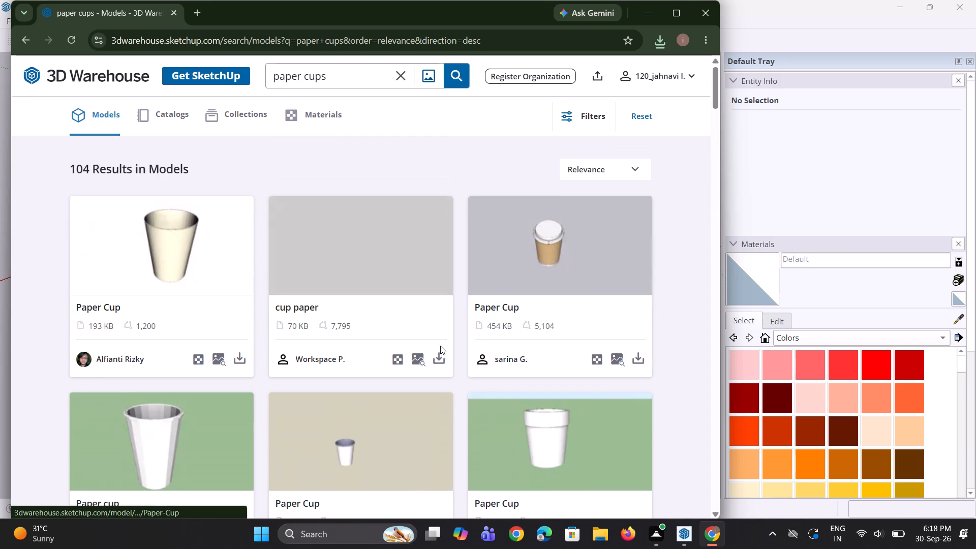
scroll(440, 346, "up", 3)
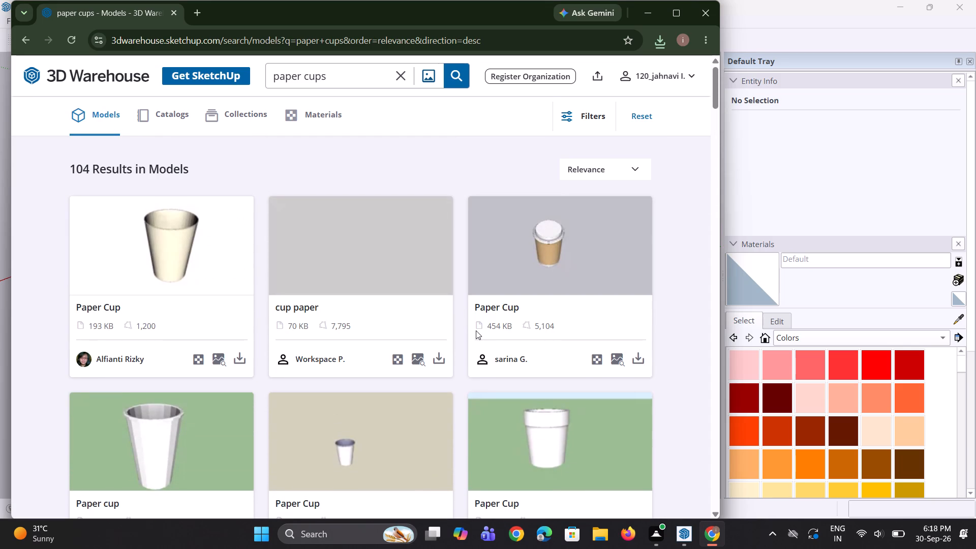
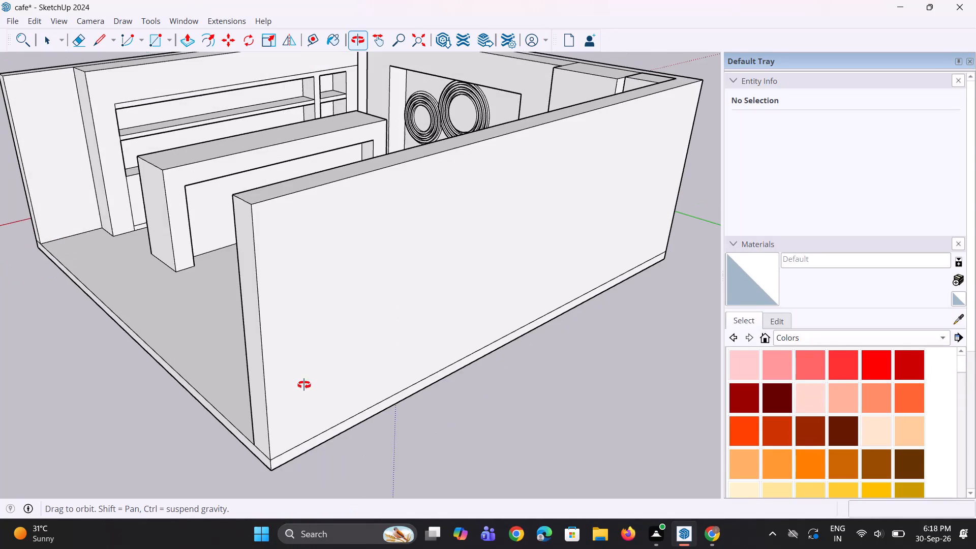
Import the kang1 coffee shop model from the Downloads folder and place it on the ground beside the café room.
scroll(323, 381, "down", 4)
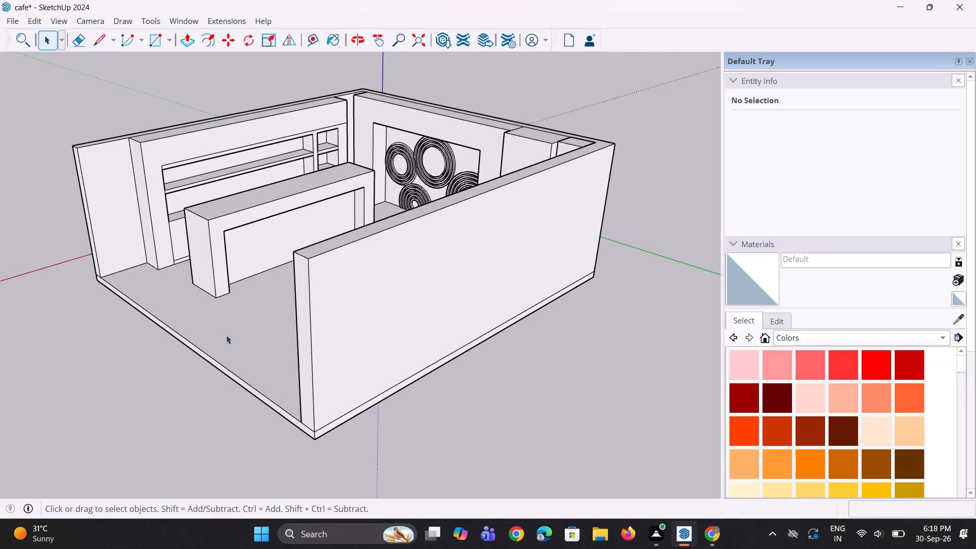
left_click(10, 20)
left_click(104, 203)
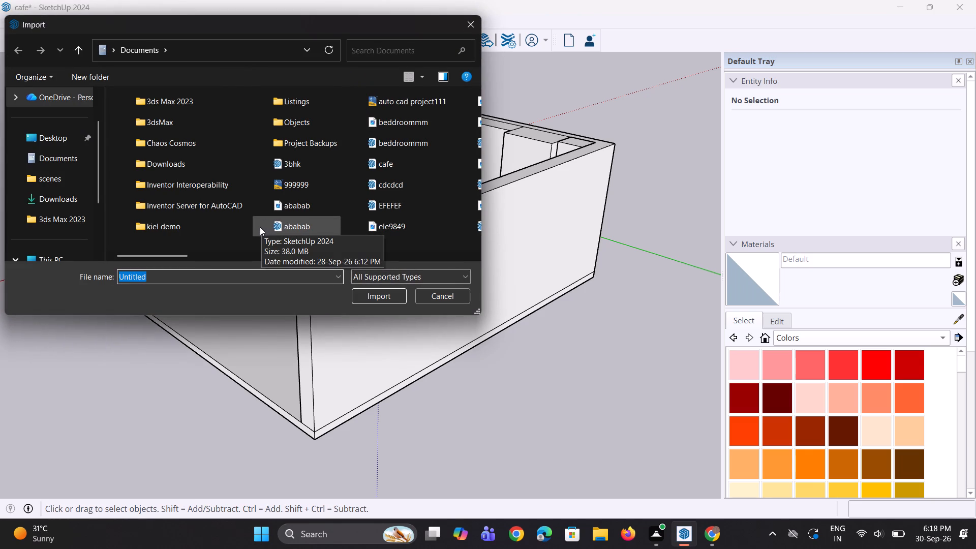
left_click(75, 202)
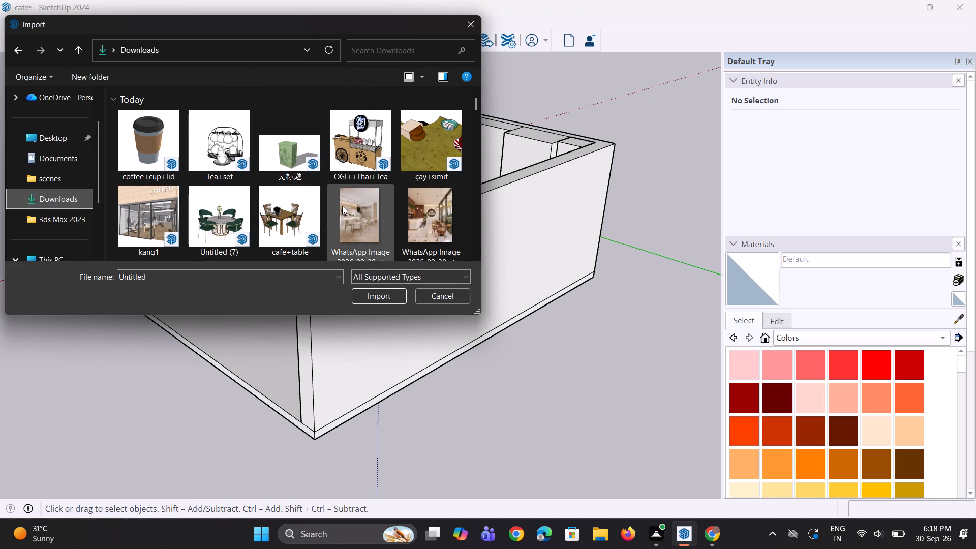
left_click(163, 222)
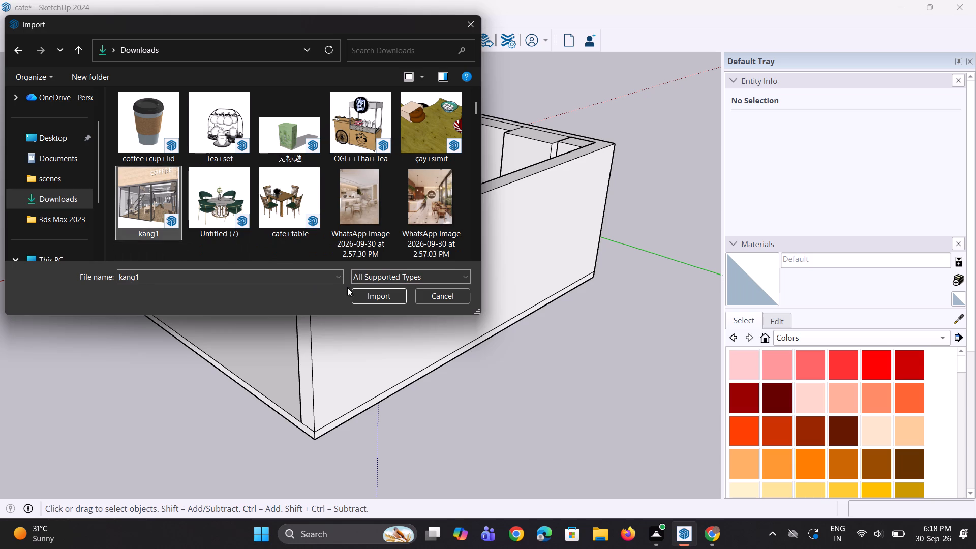
left_click(369, 294)
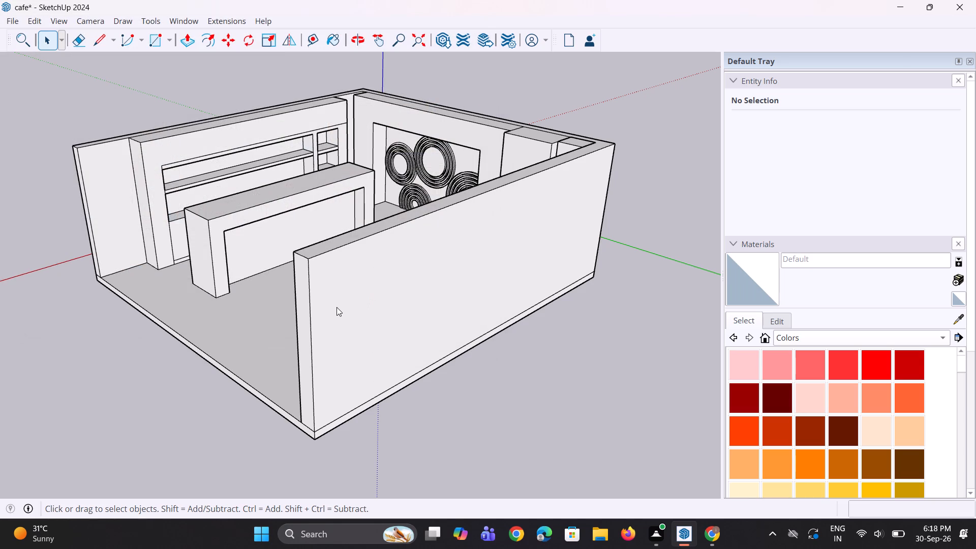
scroll(335, 308, "down", 3)
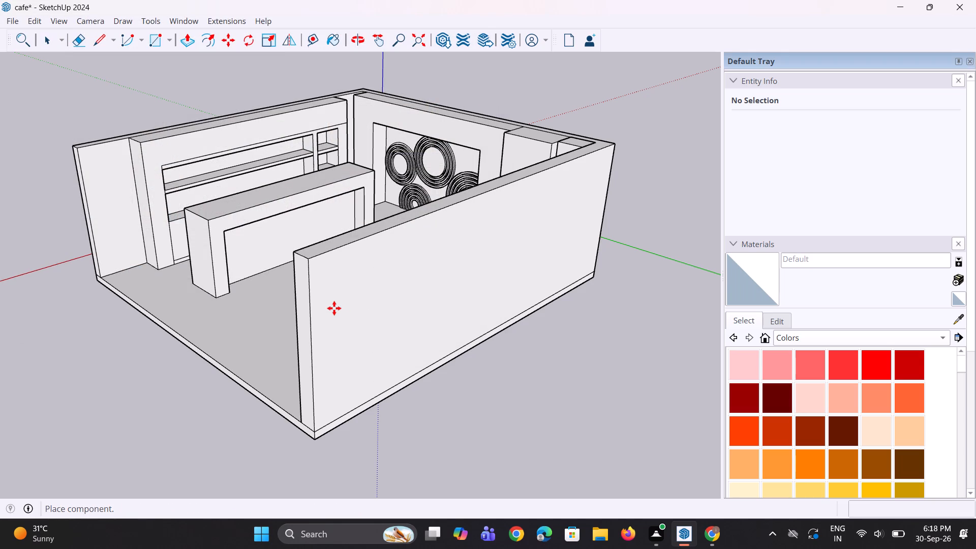
scroll(288, 307, "down", 12)
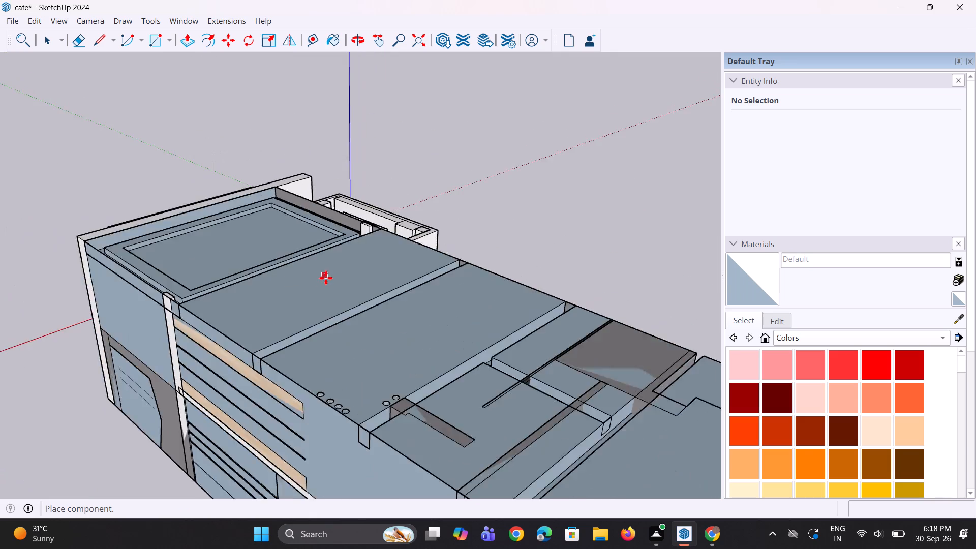
scroll(326, 278, "down", 5)
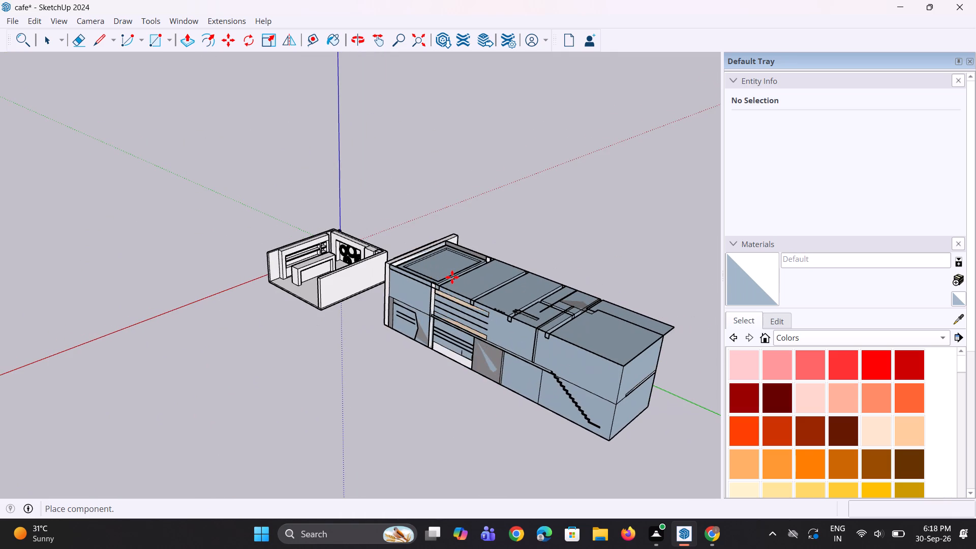
left_click(452, 277)
Explode the imported kang1 component, and try to explode the components and groups nested inside it as well.
middle_click_drag(454, 358, 695, 364)
middle_click_drag(447, 324, 640, 350)
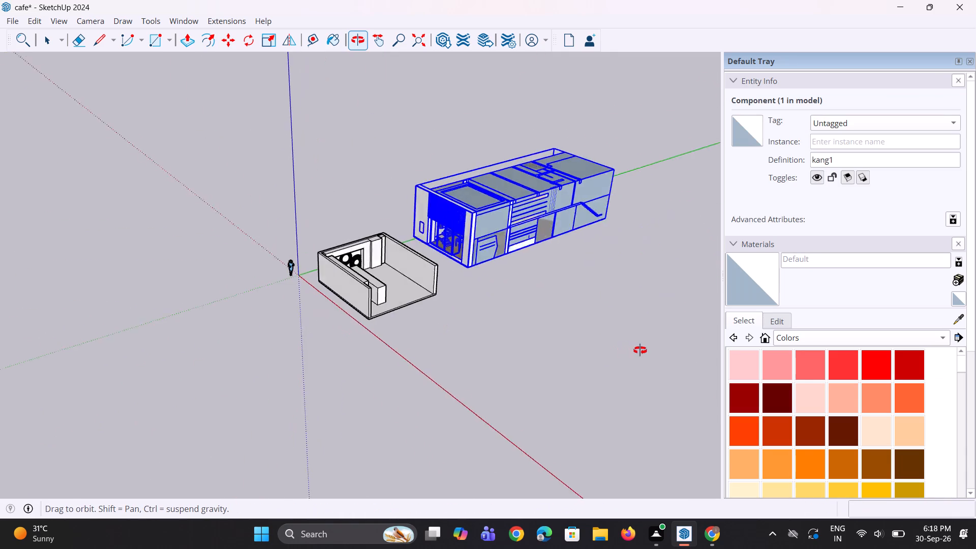
middle_click_drag(640, 350, 740, 316)
scroll(436, 296, "up", 6)
middle_click_drag(404, 255, 518, 324)
scroll(323, 191, "up", 2)
middle_click_drag(324, 178, 342, 119)
scroll(343, 133, "up", 3)
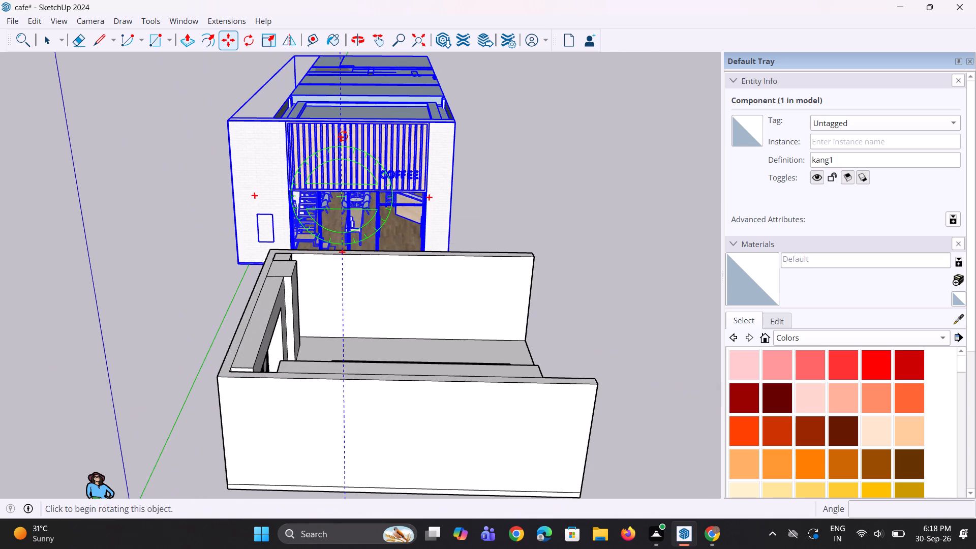
right_click(343, 136)
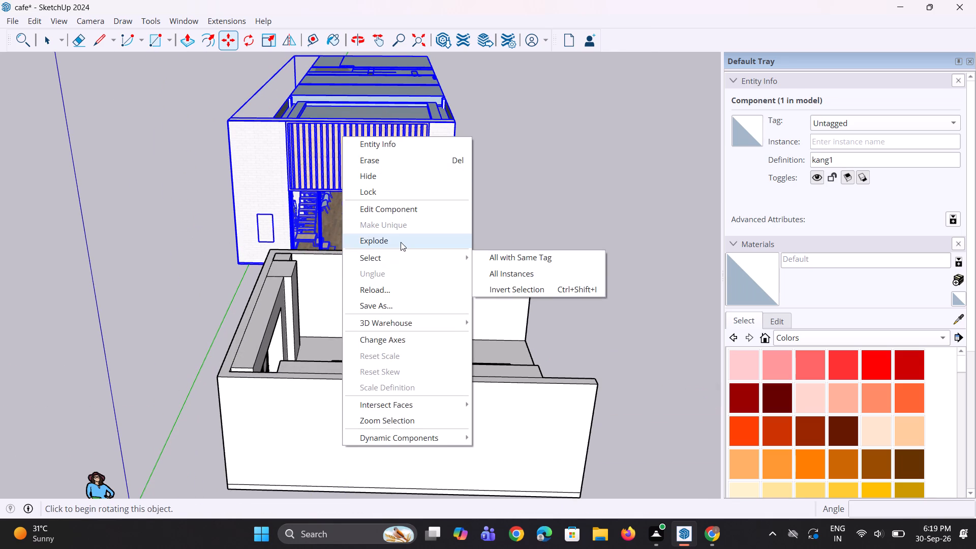
left_click(401, 242)
right_click(369, 166)
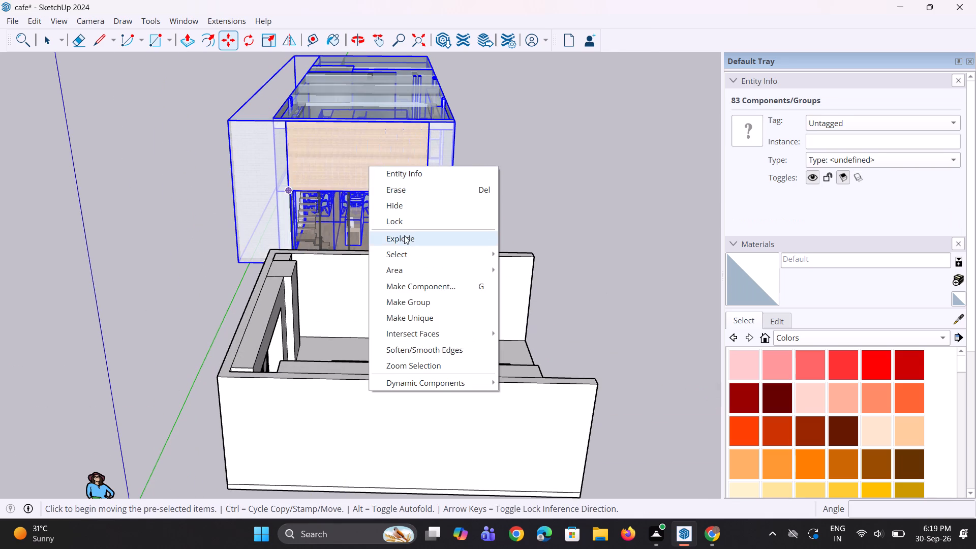
left_click(404, 237)
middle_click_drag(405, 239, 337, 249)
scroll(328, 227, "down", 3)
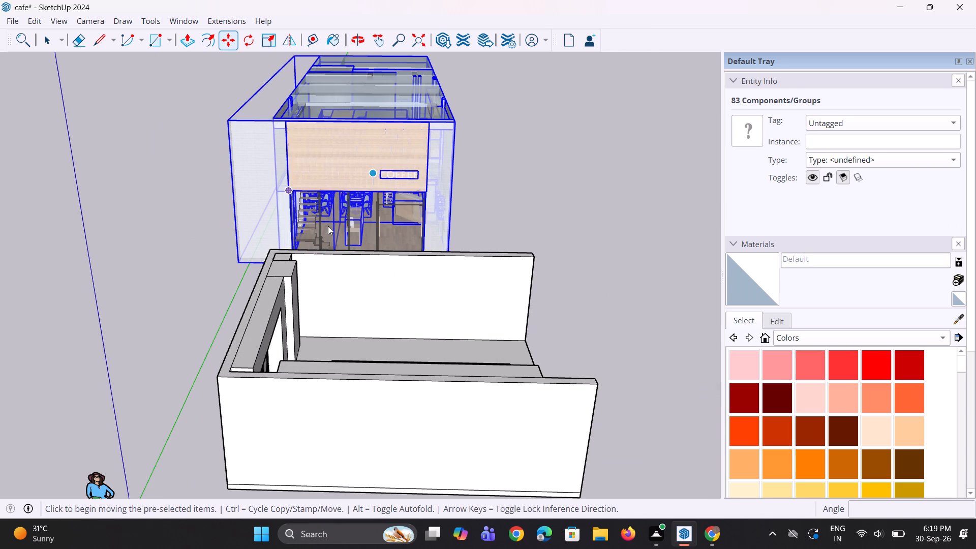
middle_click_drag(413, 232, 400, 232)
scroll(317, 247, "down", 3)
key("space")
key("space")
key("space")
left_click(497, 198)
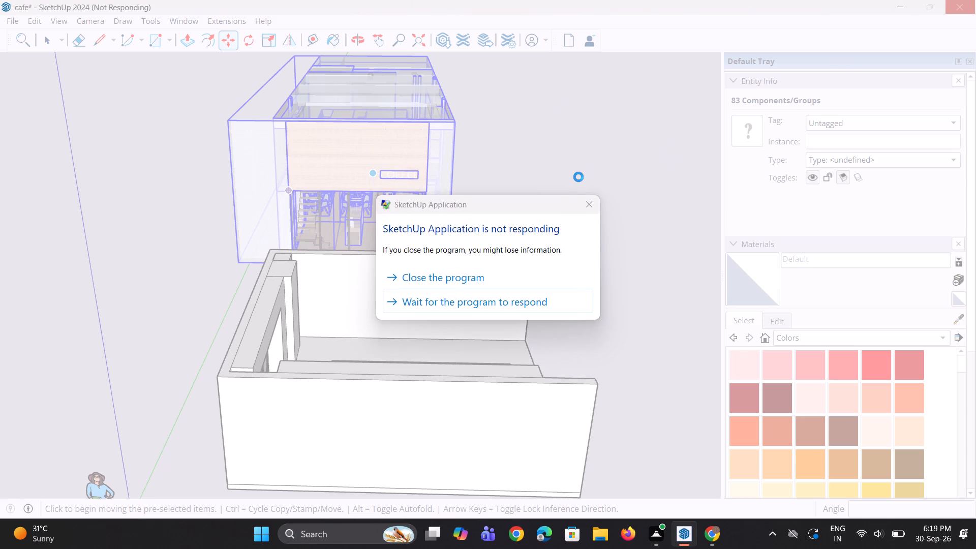
Close the unresponsive SketchUp program instead of waiting for it to respond.
left_click(506, 280)
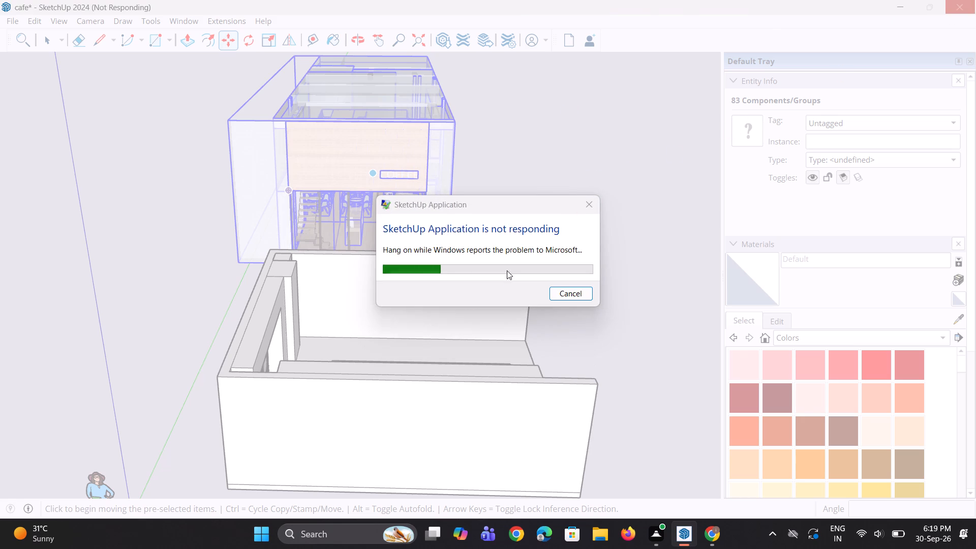
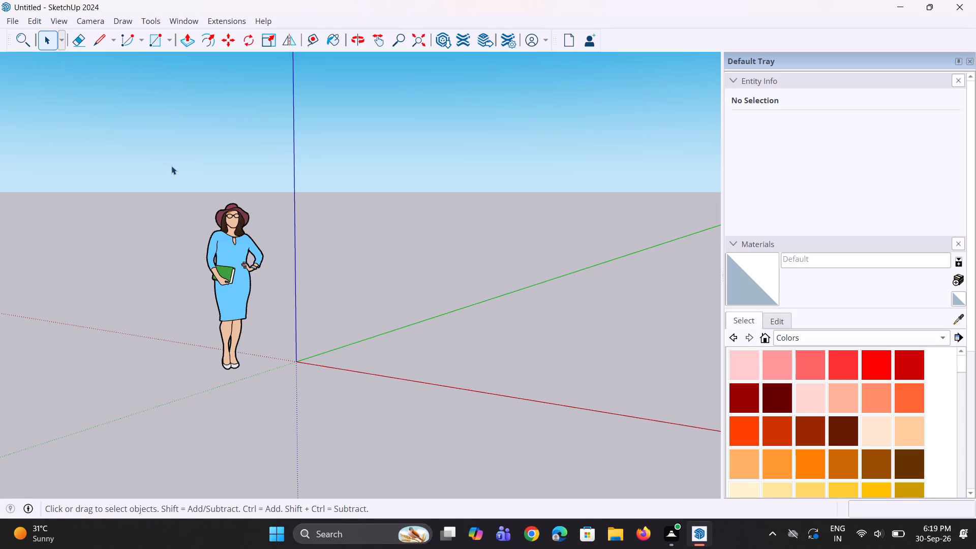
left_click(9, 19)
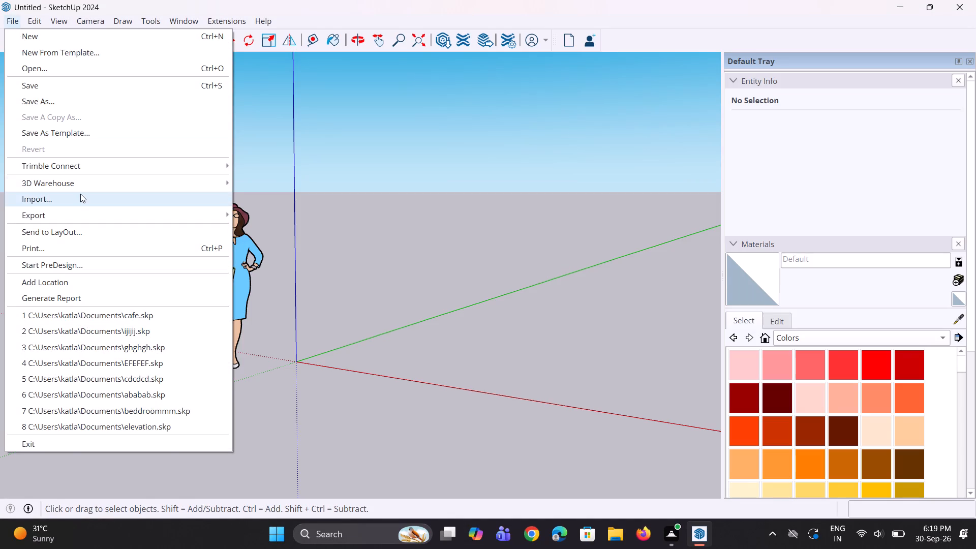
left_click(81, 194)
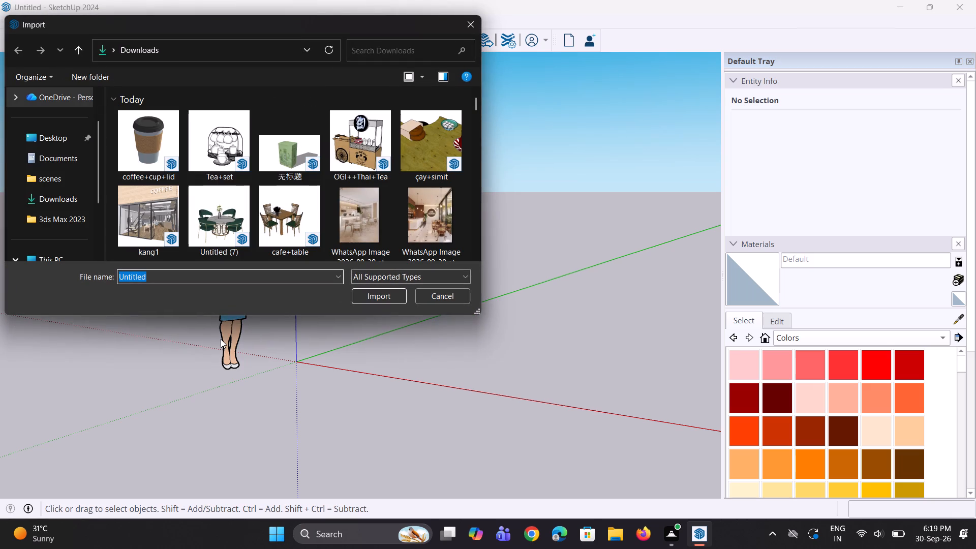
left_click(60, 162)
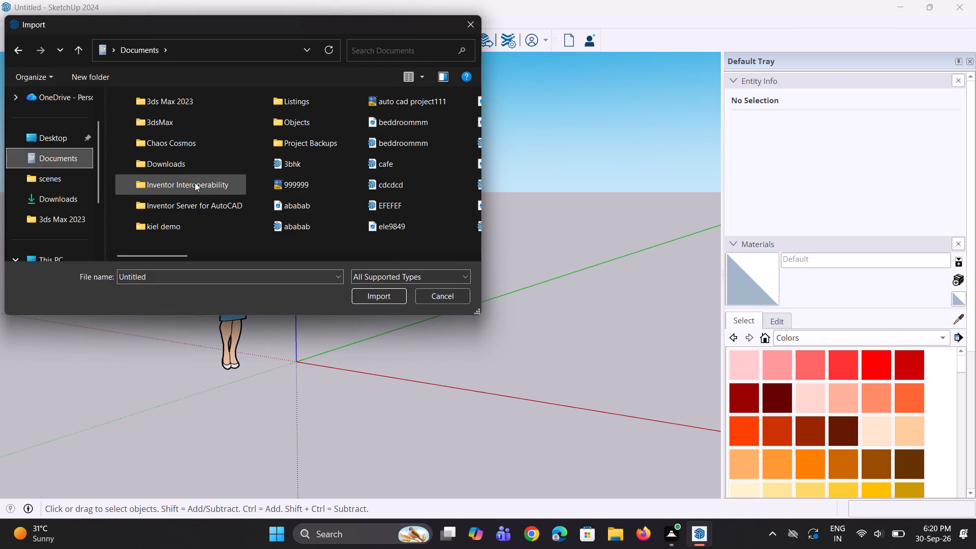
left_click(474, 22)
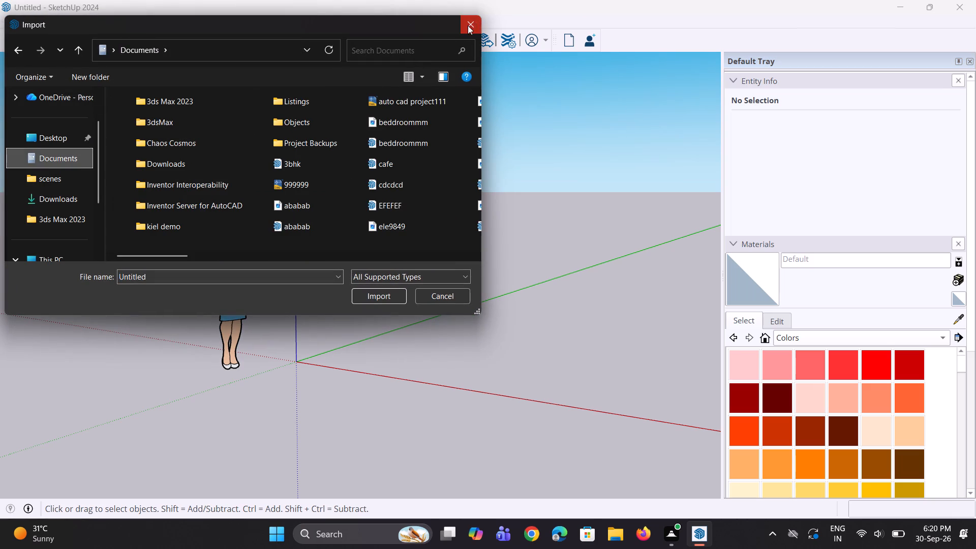
Open the cafe model from the Documents folder, using its newer recovered version.
left_click(14, 20)
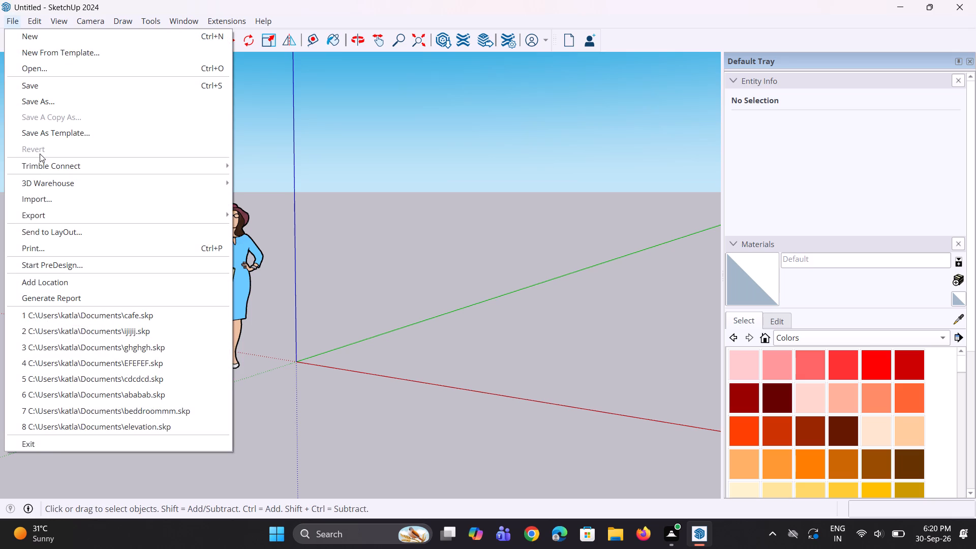
left_click(97, 68)
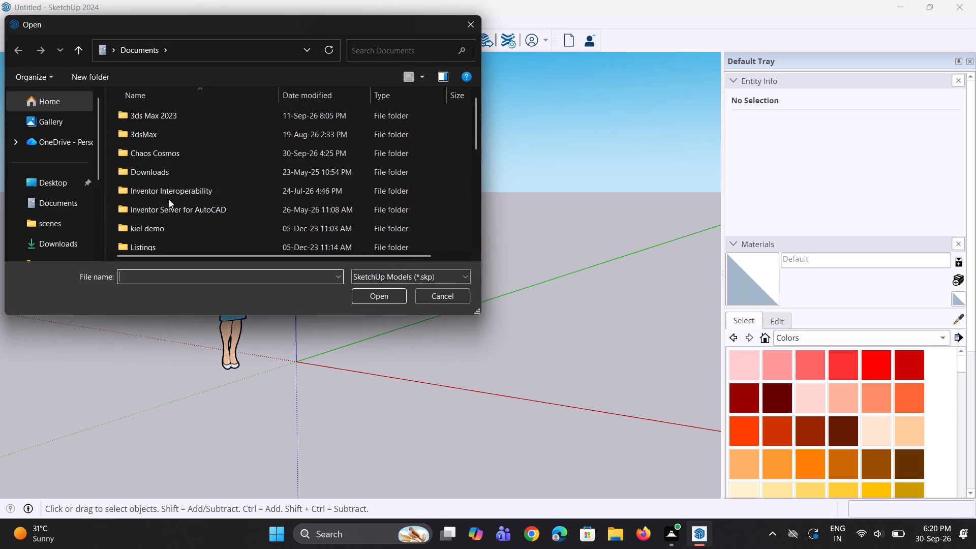
scroll(169, 201, "down", 5)
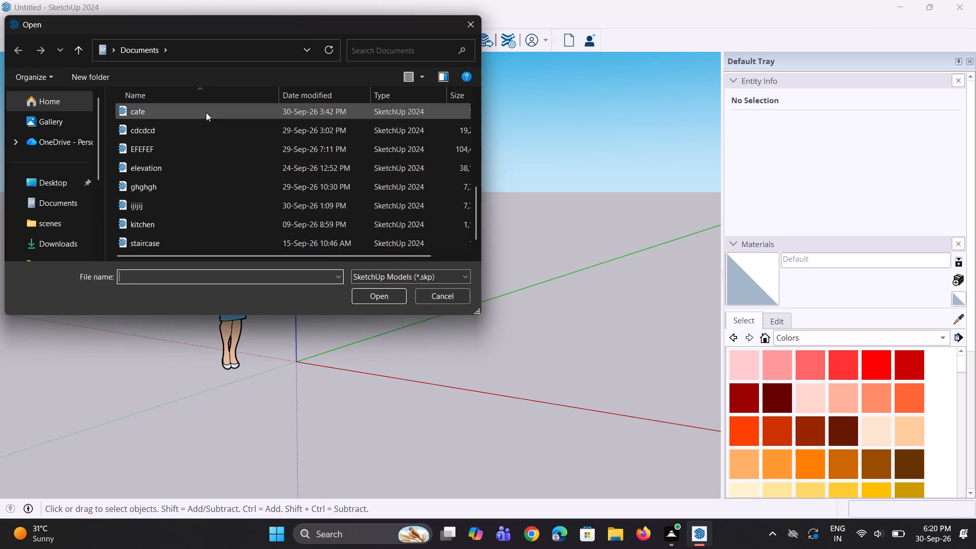
left_click(206, 112)
left_click(379, 298)
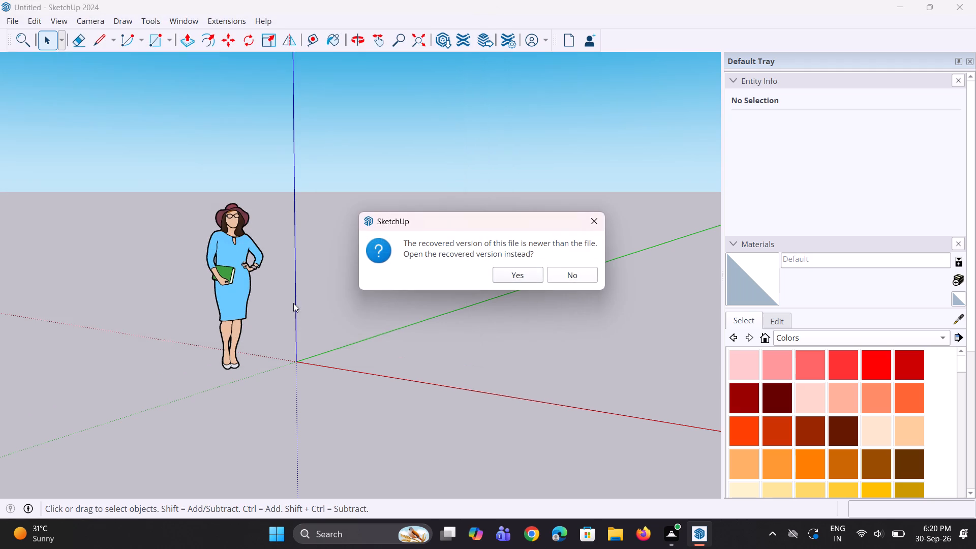
left_click(518, 272)
Save the recovered model as cafe in the Documents folder, replacing the existing file.
scroll(357, 317, "down", 3)
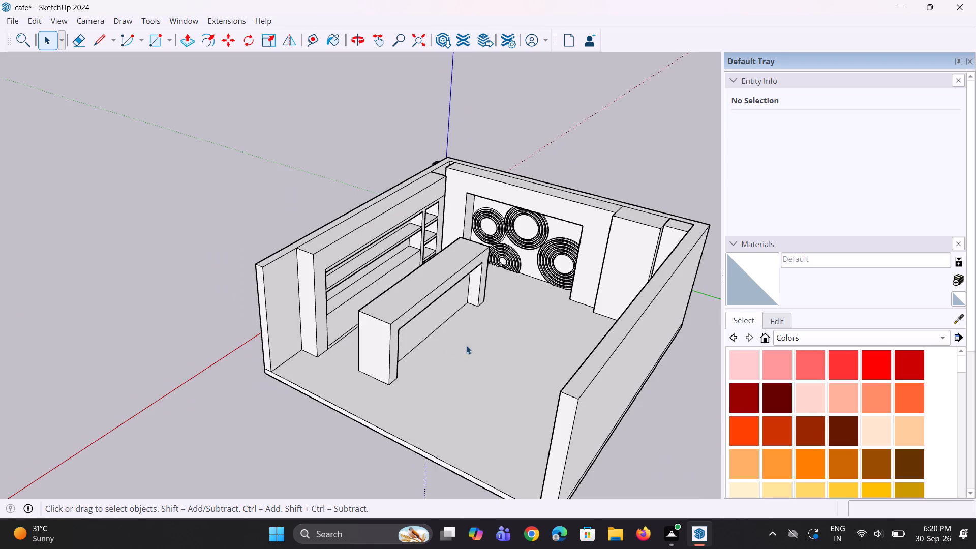
middle_click_drag(492, 352, 492, 330)
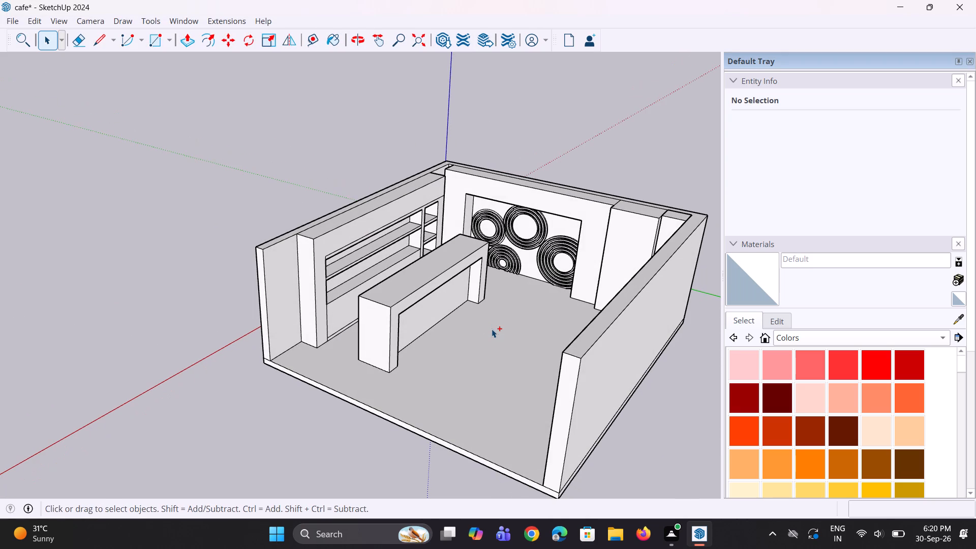
key("ctrl+s")
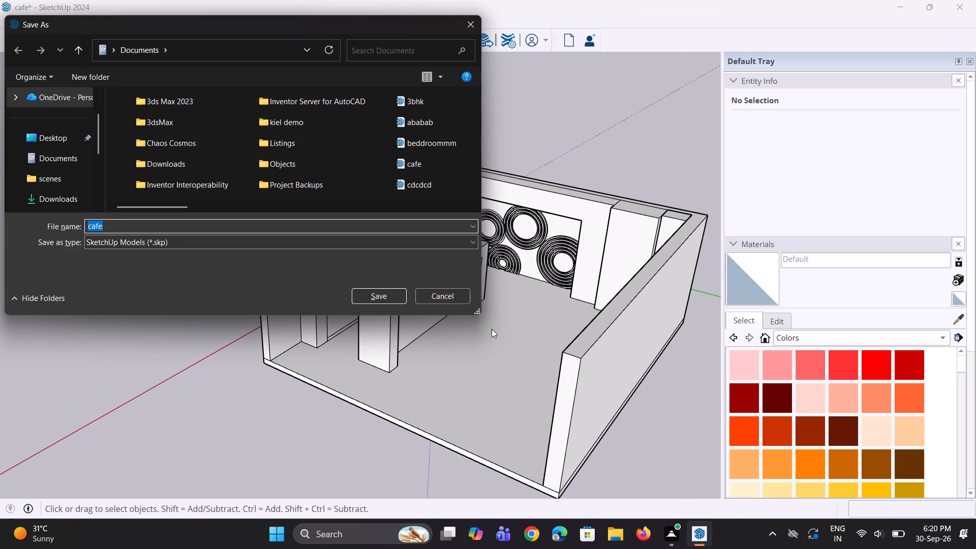
key("Return")
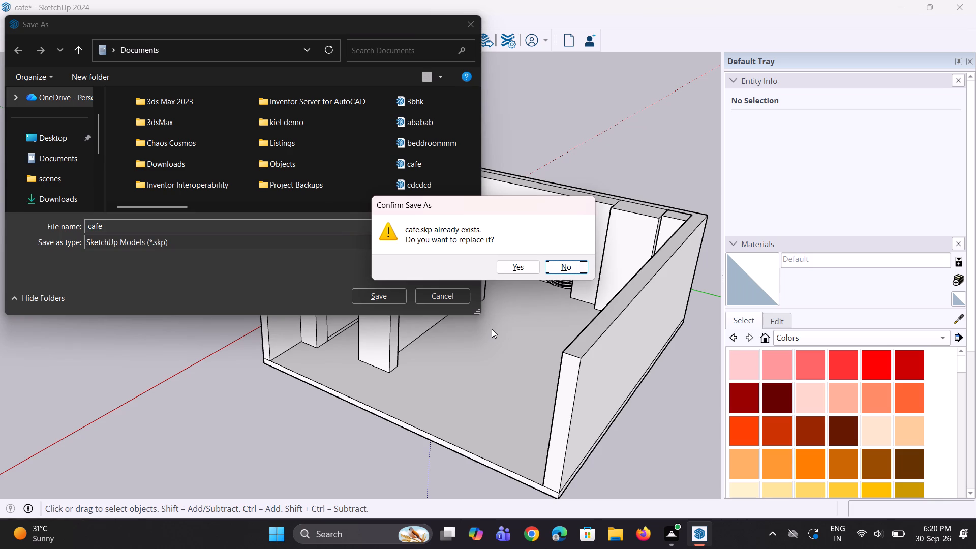
key("Left")
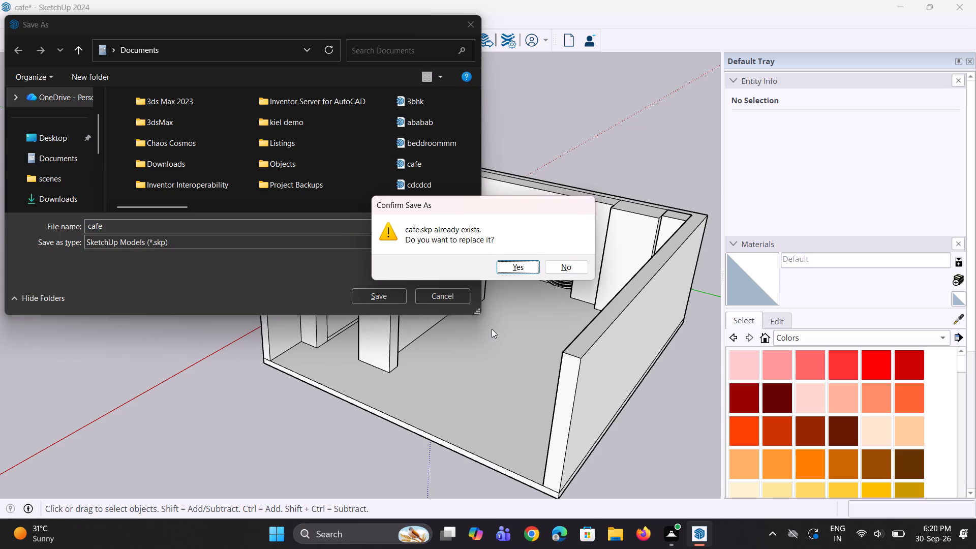
key("Return")
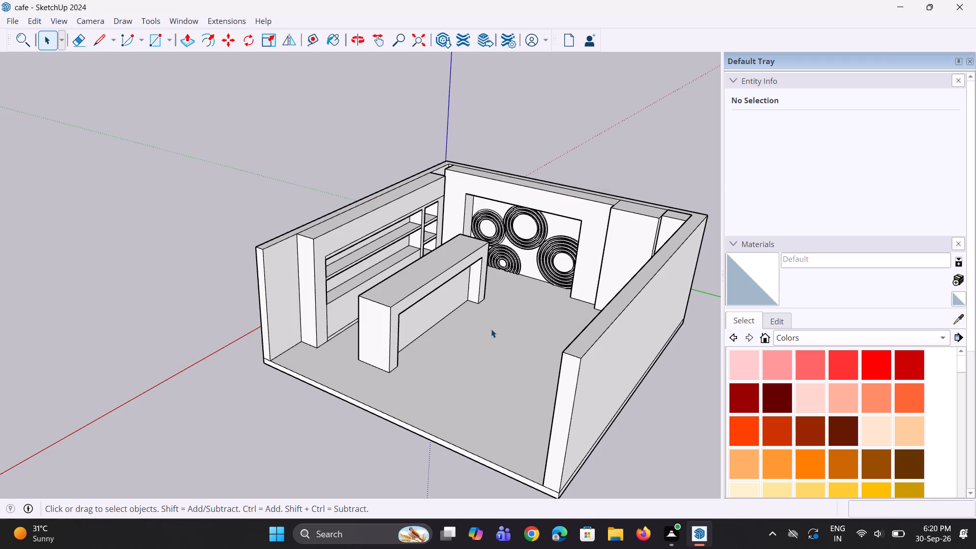
Import the kang1 coffee shop model from the Downloads folder and place it on the ground beside the café room.
scroll(399, 299, "down", 3)
scroll(396, 299, "up", 3)
scroll(396, 297, "down", 11)
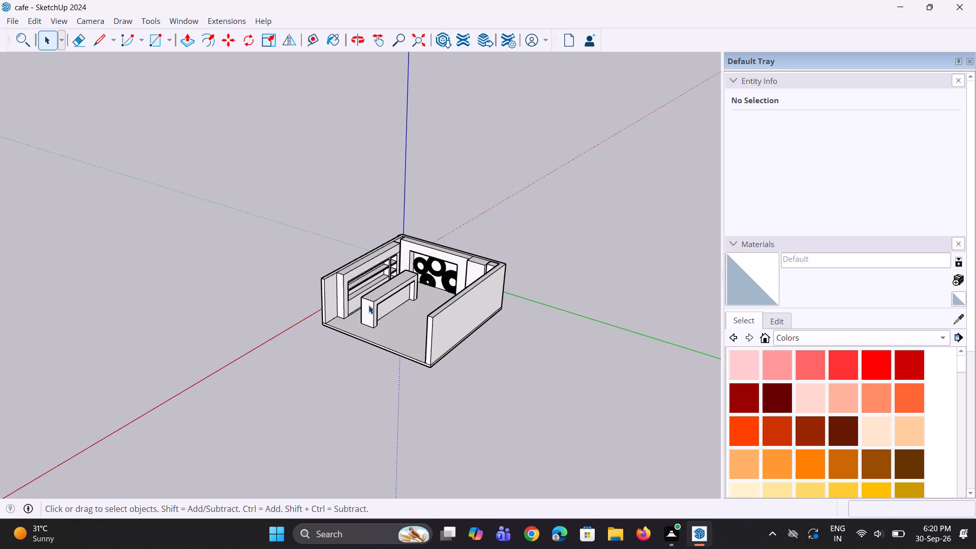
scroll(479, 350, "up", 2)
scroll(480, 349, "down", 13)
scroll(564, 325, "up", 5)
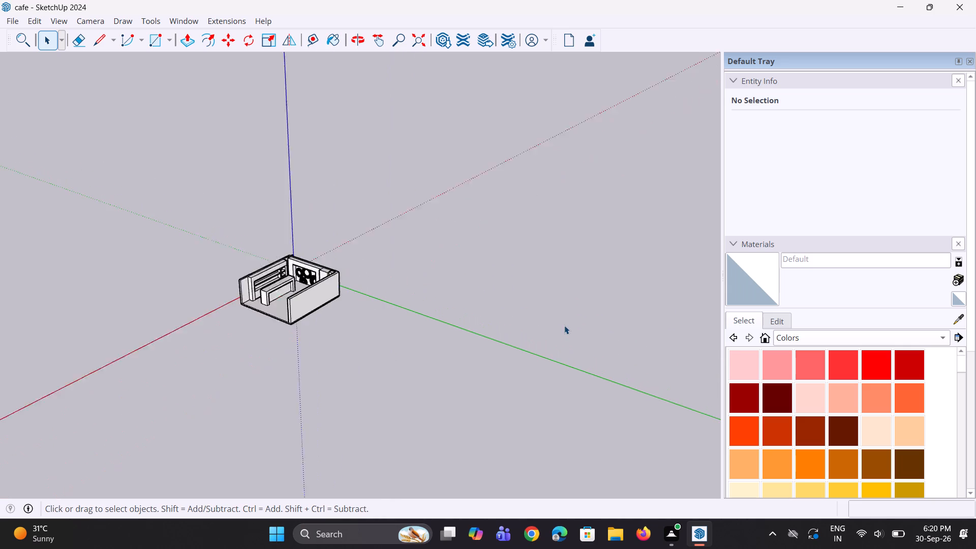
scroll(564, 325, "up", 1)
left_click(12, 13)
left_click(14, 26)
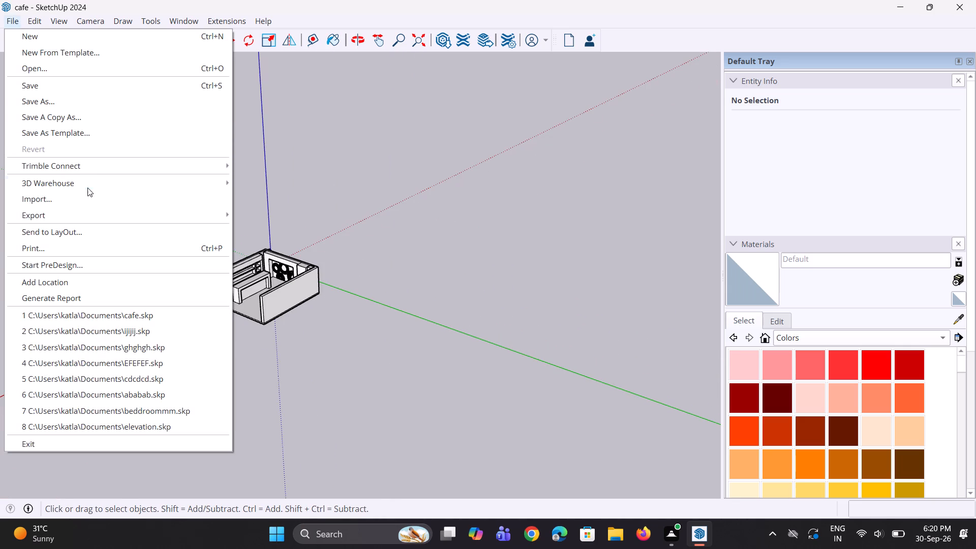
left_click(94, 201)
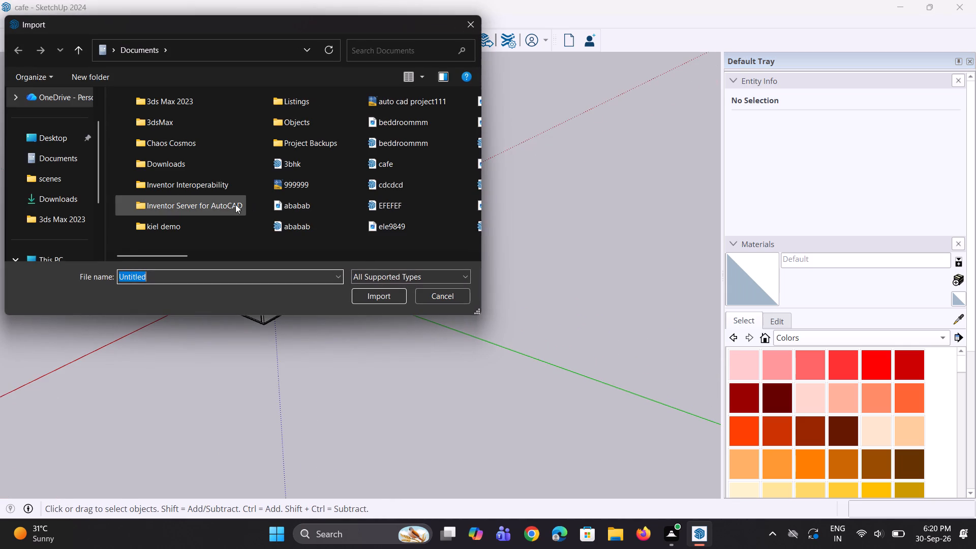
left_click(72, 206)
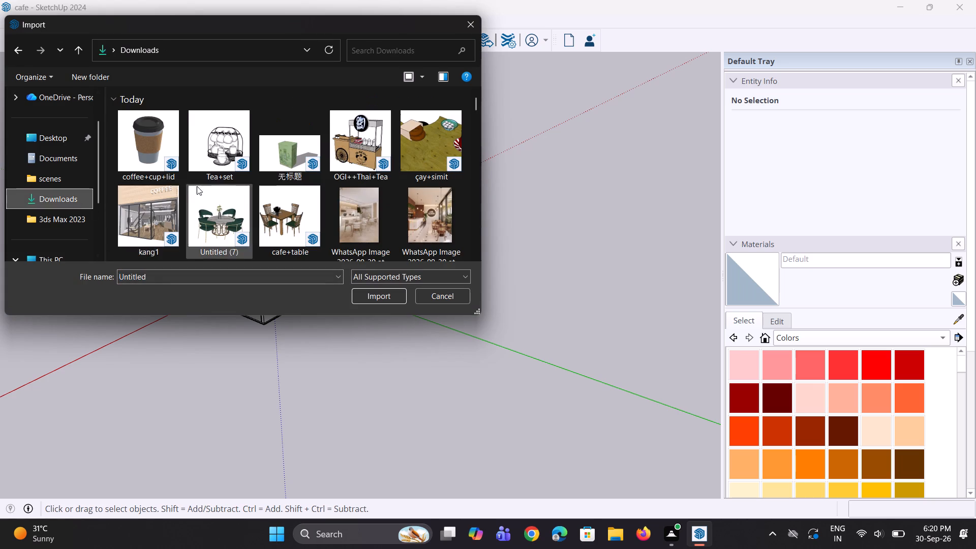
left_click(137, 223)
left_click(380, 297)
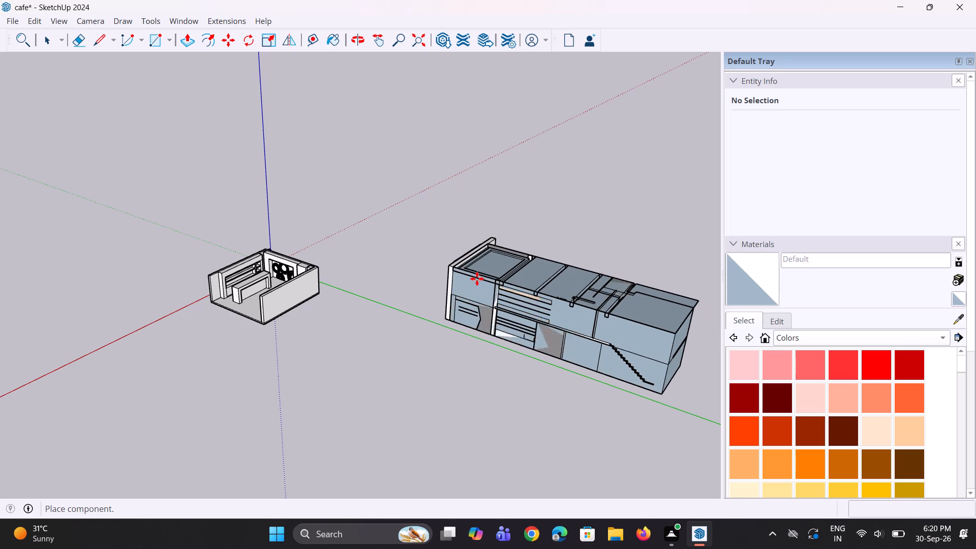
left_click(474, 281)
Explode the imported kang1 component once into its separate groups and components, and clear the selection.
middle_click_drag(431, 310, 692, 431)
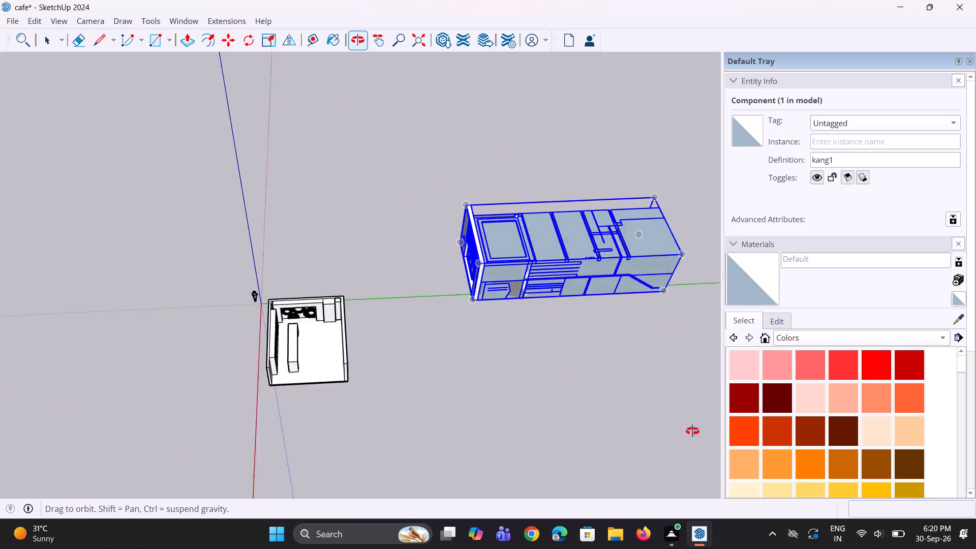
middle_click_drag(692, 431, 825, 376)
scroll(458, 233, "up", 3)
middle_click_drag(412, 241, 555, 235)
scroll(308, 200, "up", 1)
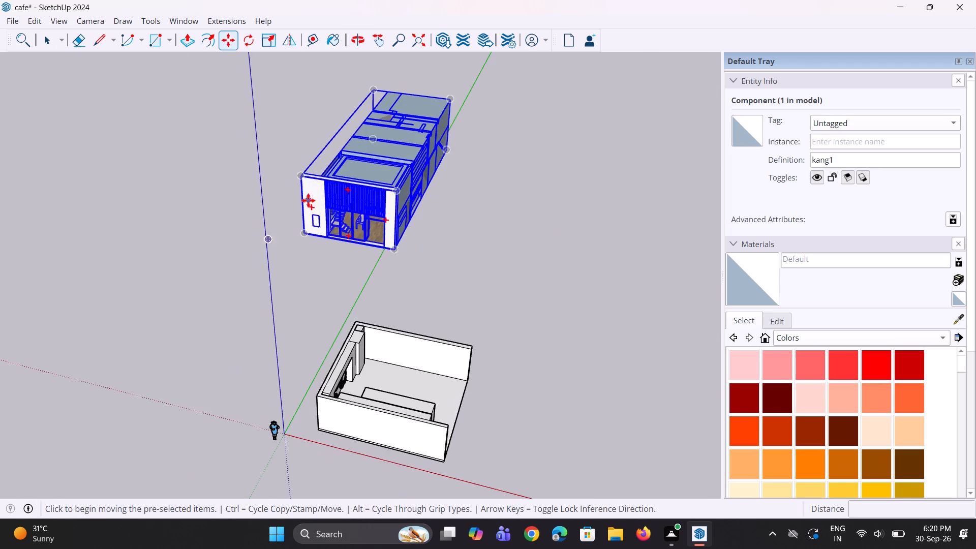
scroll(308, 200, "up", 2)
middle_click_drag(325, 227, 360, 135)
scroll(358, 277, "up", 3)
scroll(339, 333, "up", 2)
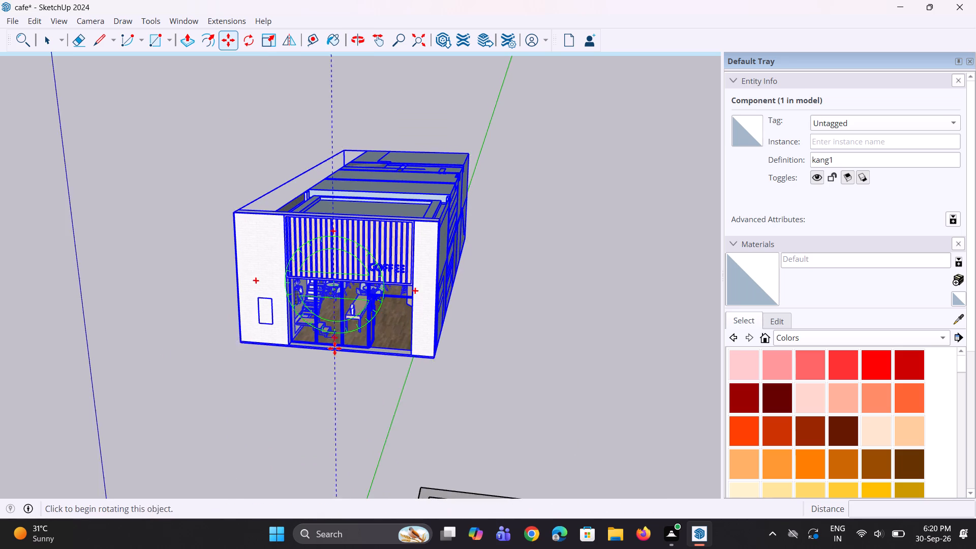
scroll(334, 348, "up", 2)
right_click(335, 281)
left_click(398, 116)
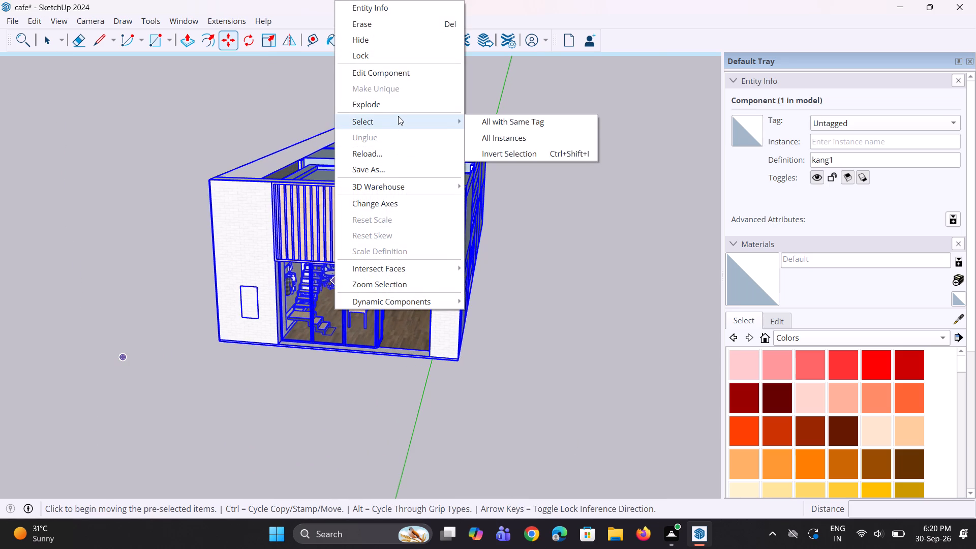
left_click(399, 108)
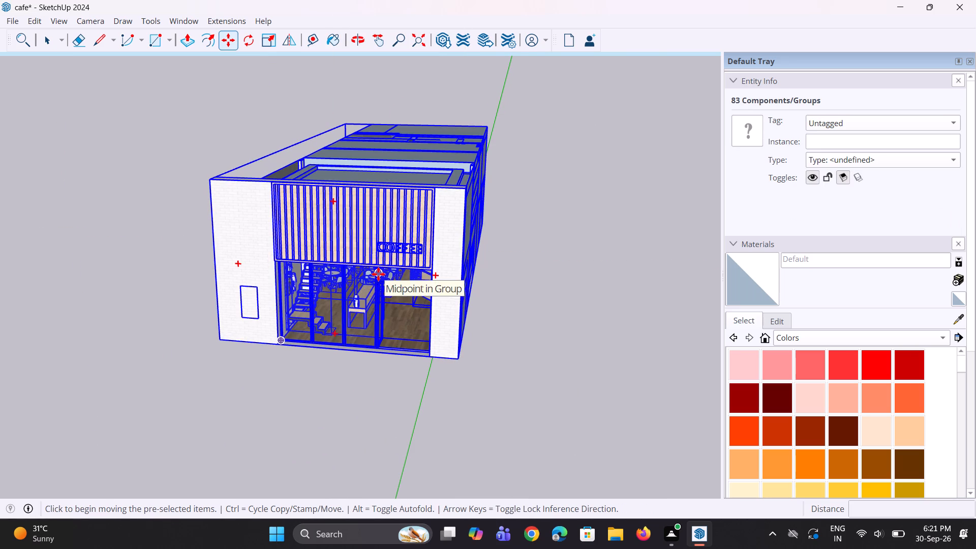
key("space")
key("space")
key("space")
left_click(513, 300)
Move the glazed storefront group about 21 ft sideways along the red axis, out of the coffee shop's front opening.
scroll(411, 258, "up", 3)
middle_click_drag(398, 295, 398, 222)
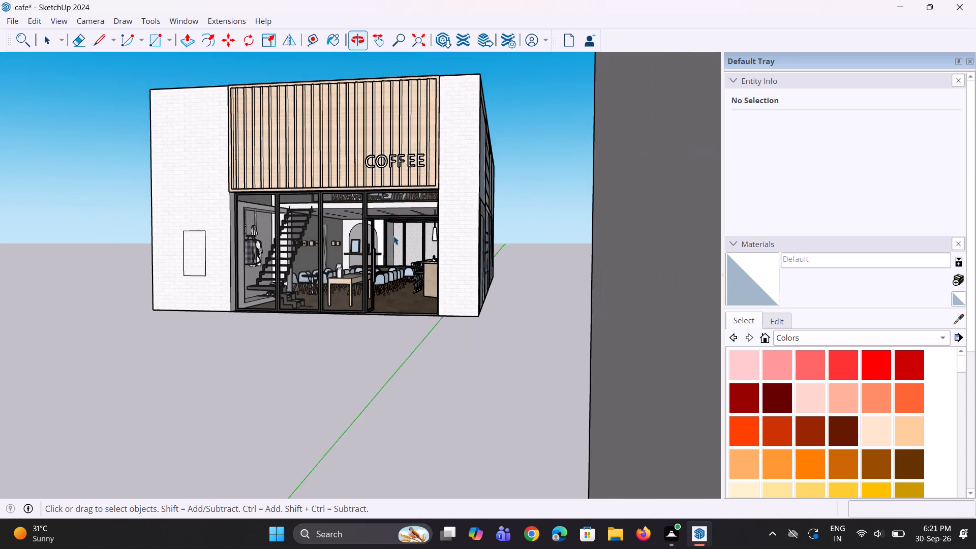
scroll(376, 271, "up", 7)
middle_click_drag(373, 277, 382, 299)
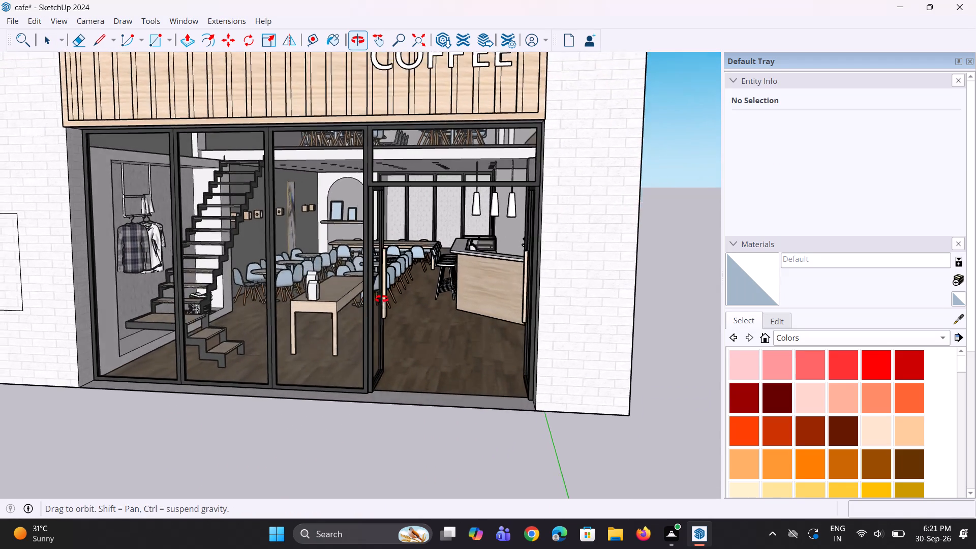
middle_click_drag(382, 299, 413, 271)
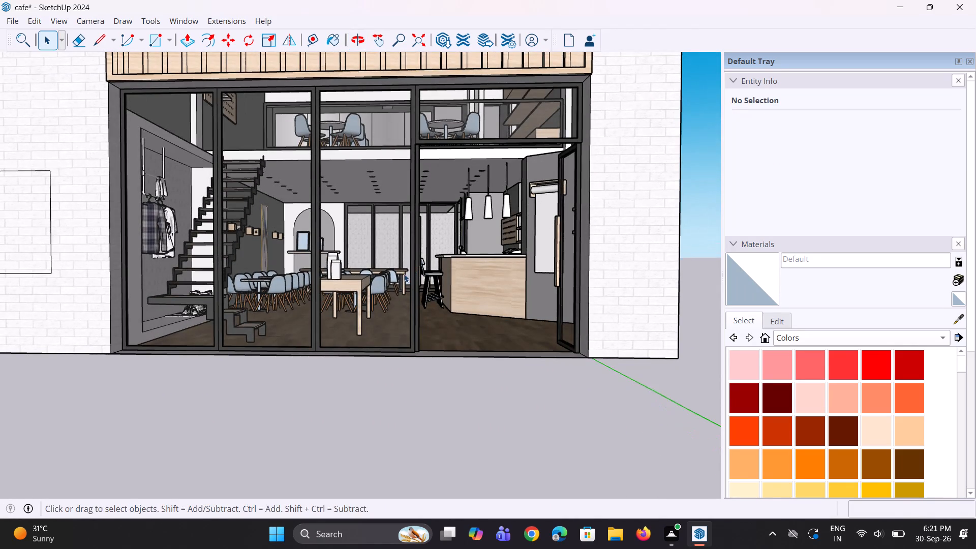
middle_click_drag(404, 273, 393, 302)
scroll(368, 289, "down", 4)
left_click(352, 282)
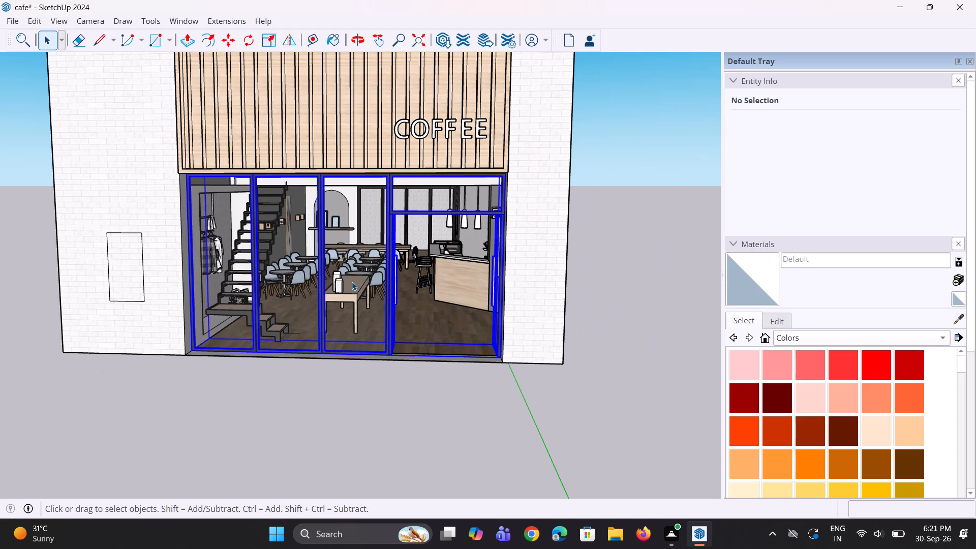
scroll(317, 317, "down", 4)
key("m")
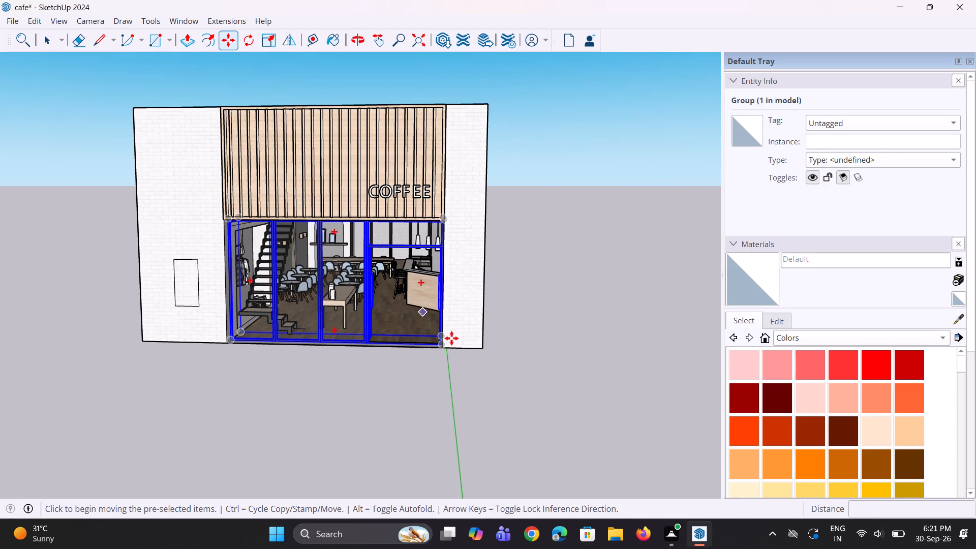
left_click(443, 348)
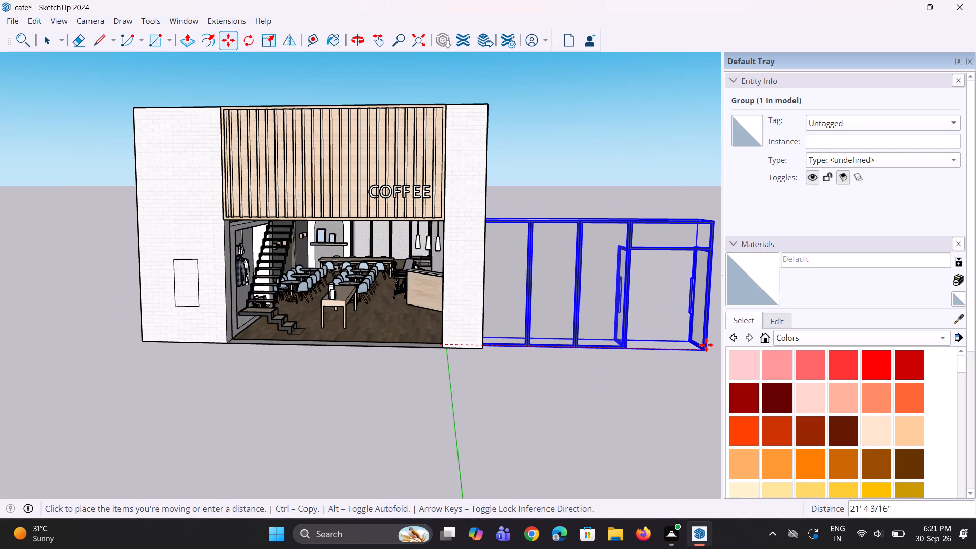
left_click(714, 345)
Move the espresso machine from the coffee shop's bar out to the café room and set it on the counter there.
scroll(349, 308, "up", 3)
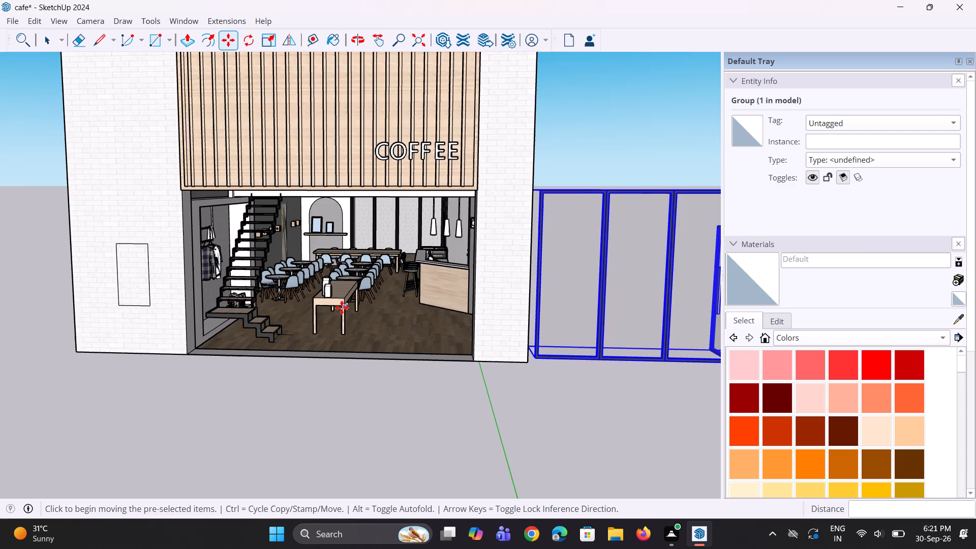
scroll(342, 308, "up", 10)
middle_click_drag(384, 295, 379, 324)
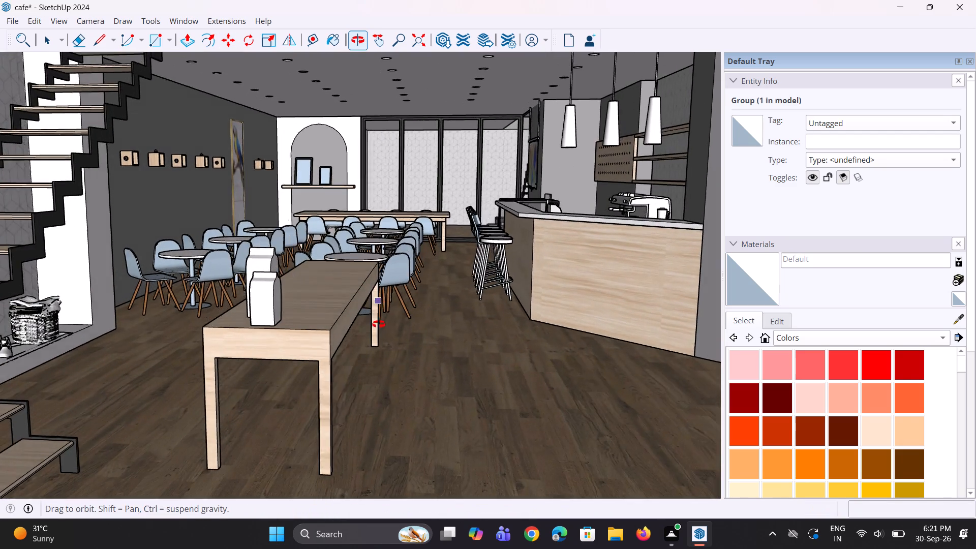
middle_click_drag(379, 324, 442, 318)
scroll(517, 184, "up", 4)
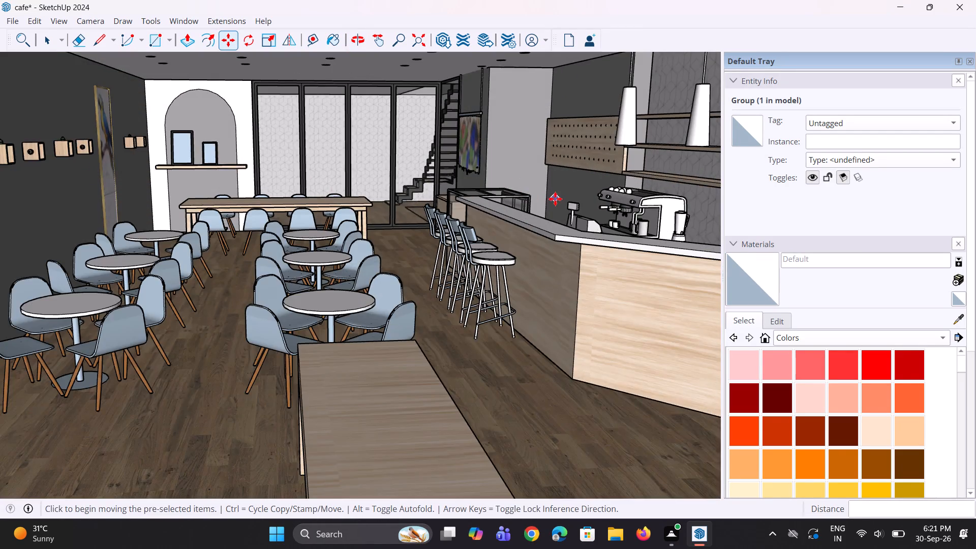
key("space")
key("space")
left_click(653, 212)
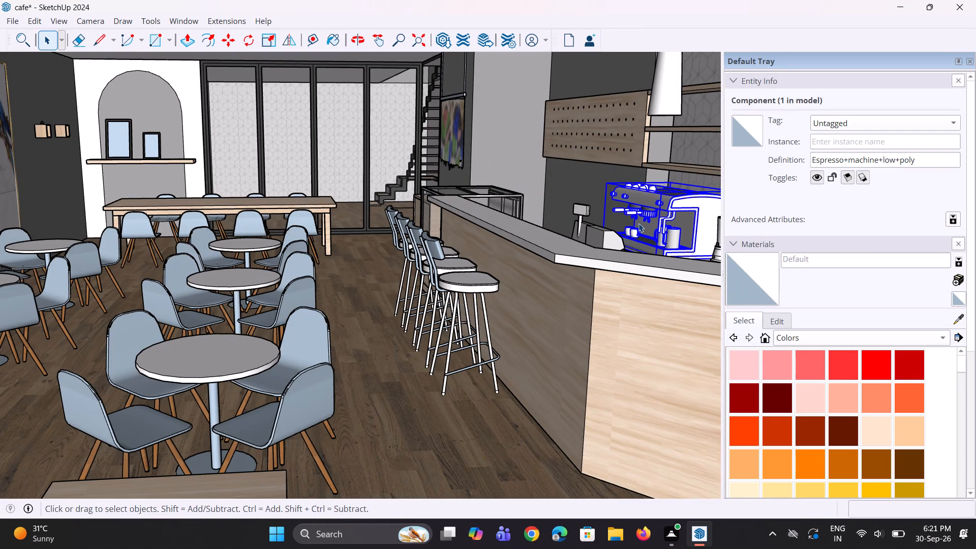
key("m")
left_click(658, 258)
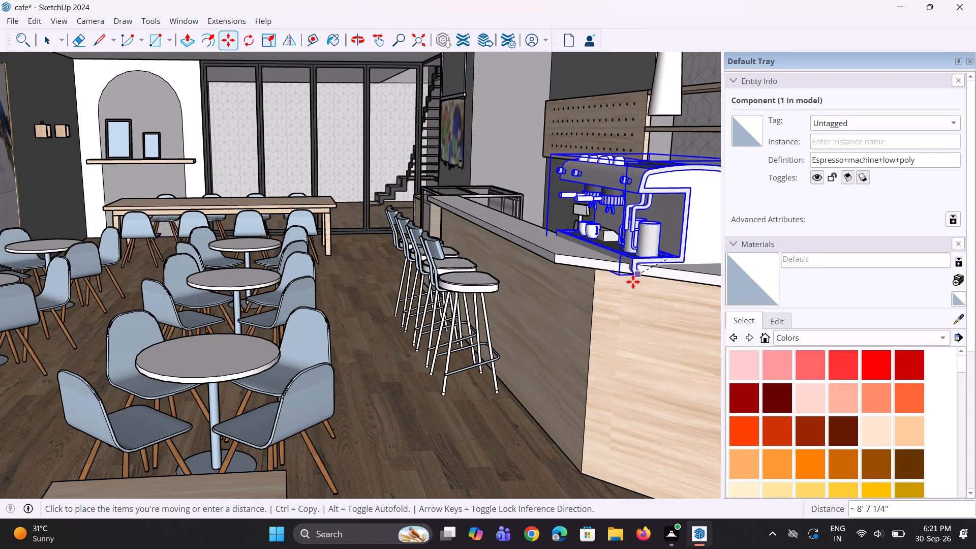
scroll(614, 271, "down", 20)
scroll(614, 271, "down", 3)
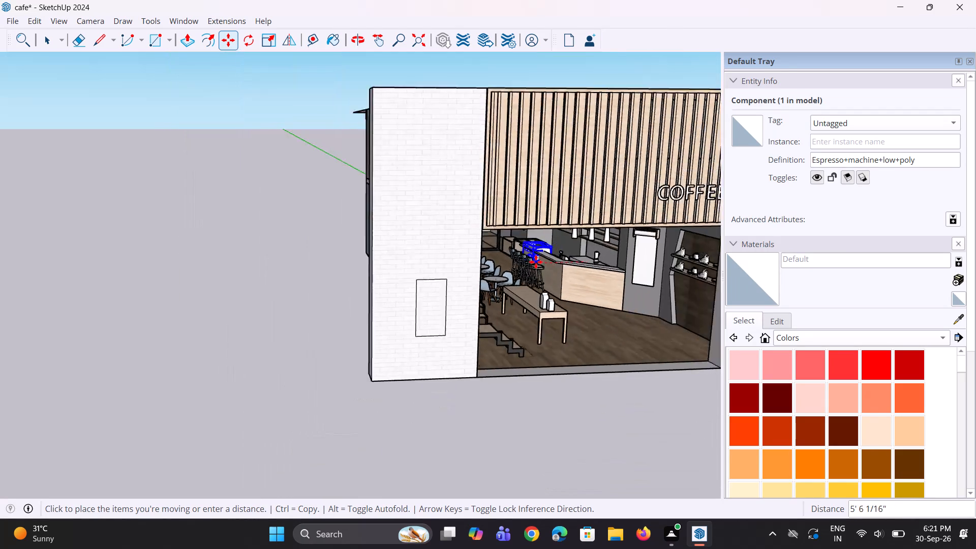
scroll(536, 262, "down", 6)
scroll(538, 318, "down", 12)
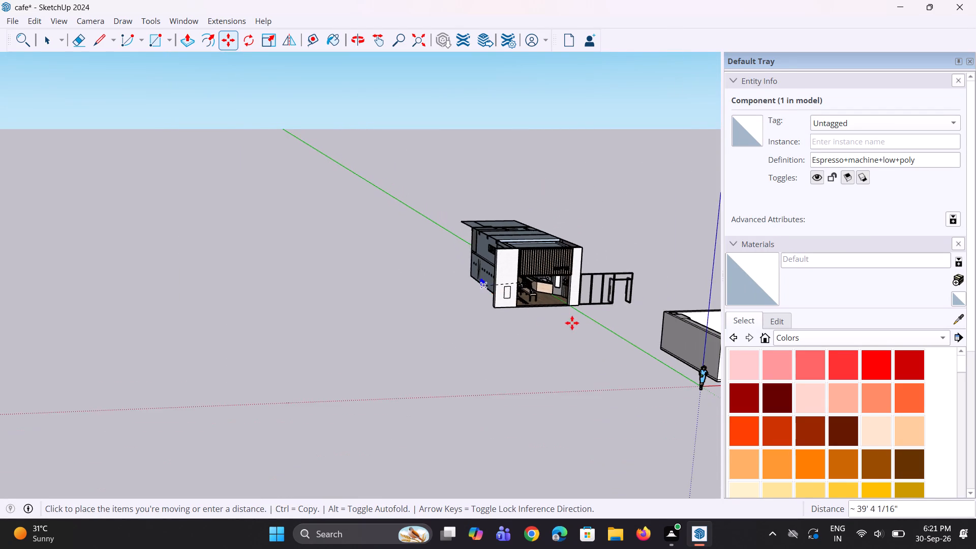
scroll(572, 323, "down", 4)
scroll(643, 330, "up", 6)
middle_click_drag(651, 318, 595, 339)
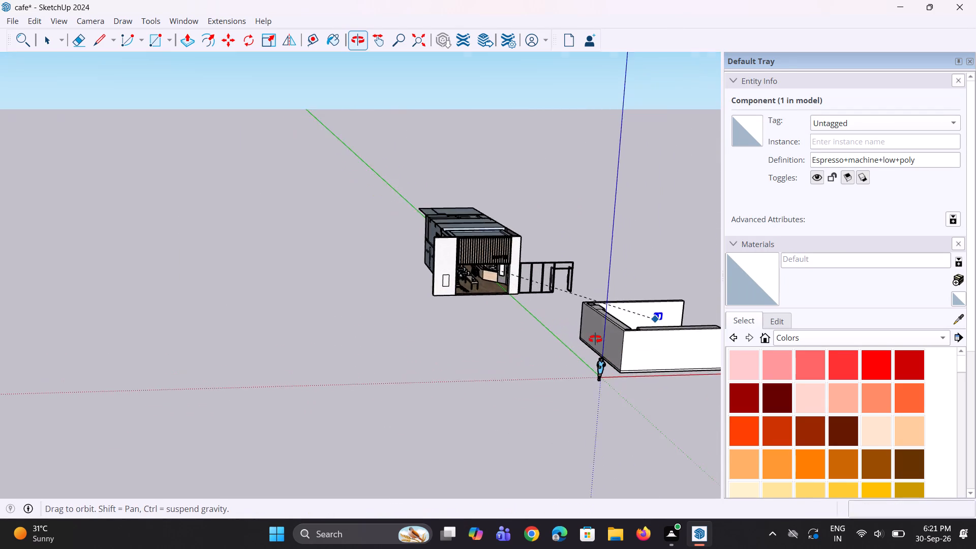
middle_click_drag(595, 339, 423, 325)
scroll(540, 321, "down", 8)
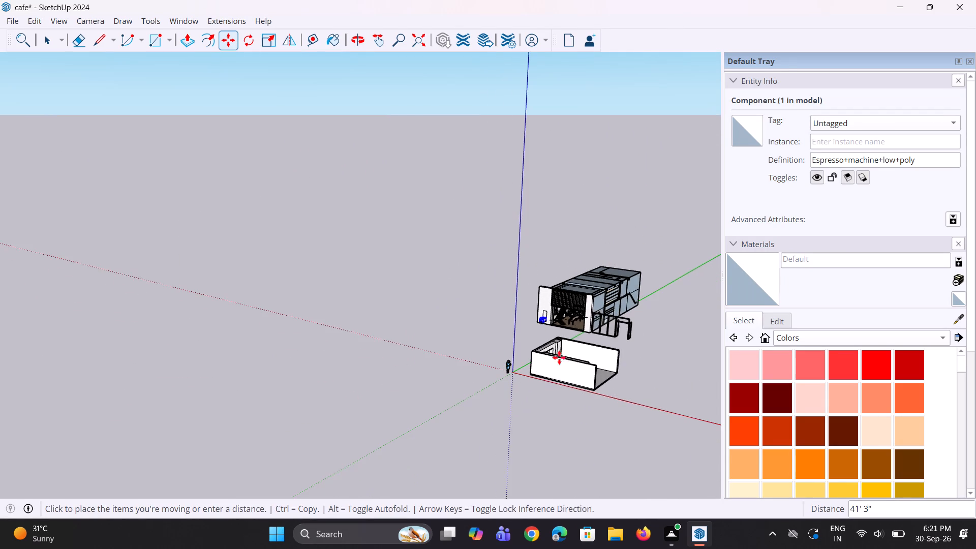
middle_click_drag(572, 371, 338, 352)
scroll(528, 421, "up", 4)
scroll(481, 397, "up", 1)
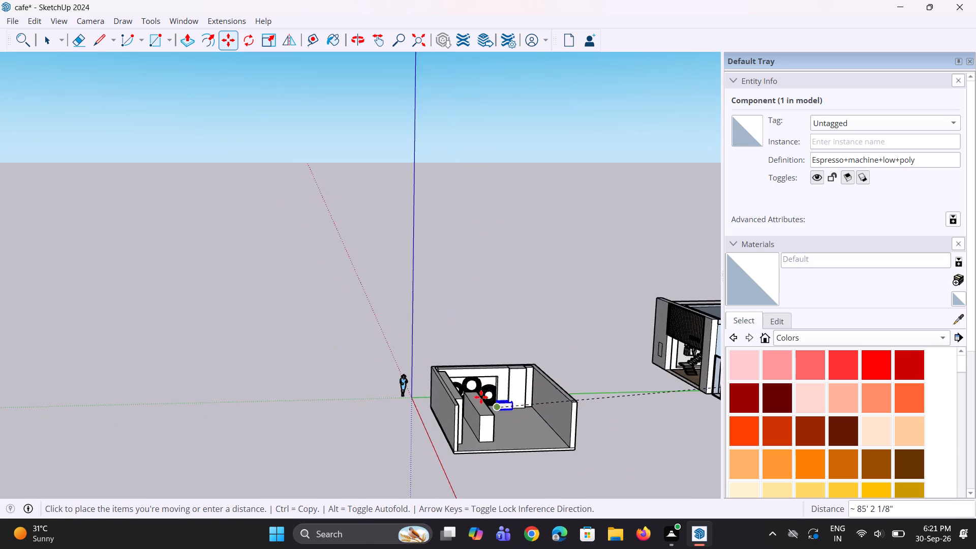
scroll(481, 397, "up", 11)
left_click(452, 401)
middle_click_drag(518, 388, 354, 438)
scroll(349, 411, "down", 4)
scroll(344, 438, "up", 4)
middle_click_drag(344, 438, 308, 439)
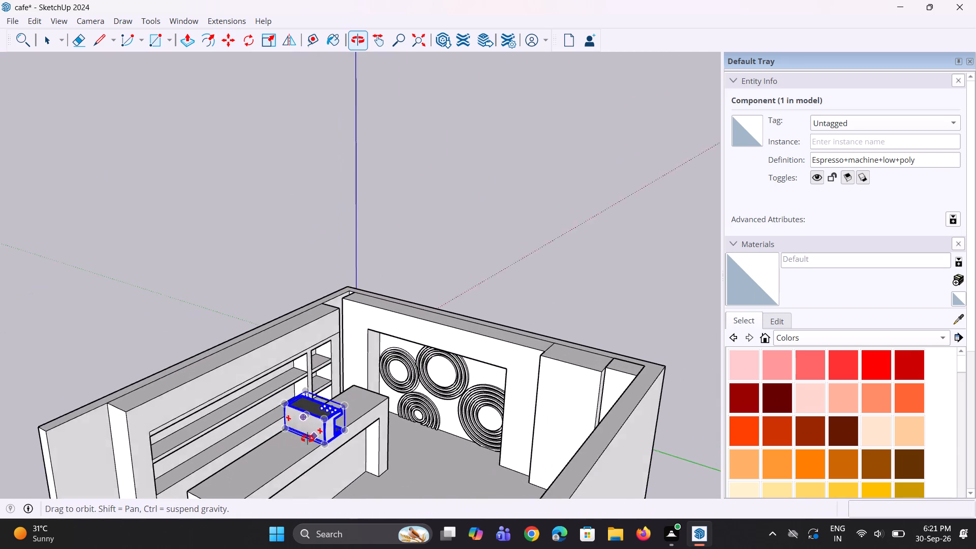
middle_click_drag(308, 439, 296, 436)
scroll(308, 430, "up", 3)
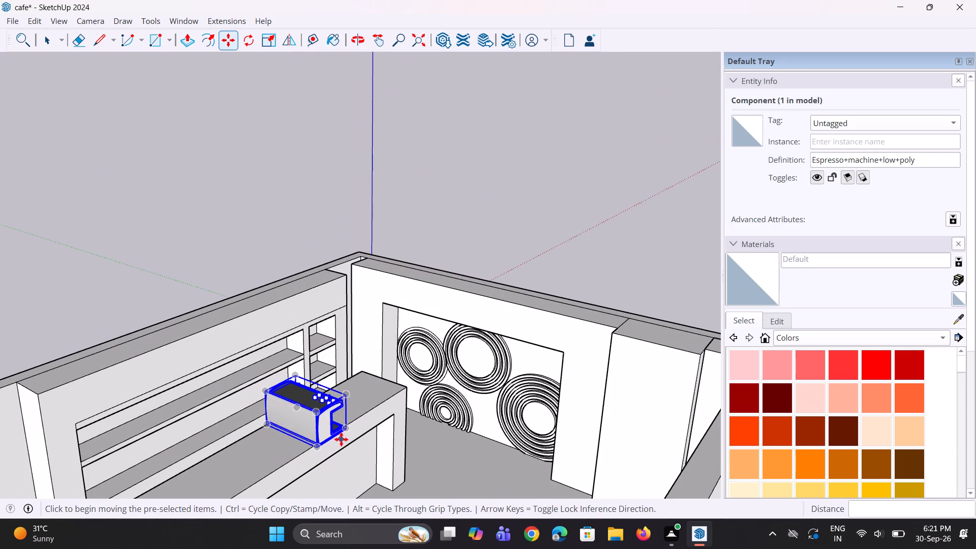
Move the cash register from the coffee shop's bar about 73 ft into the café room.
scroll(301, 411, "down", 8)
scroll(395, 384, "down", 7)
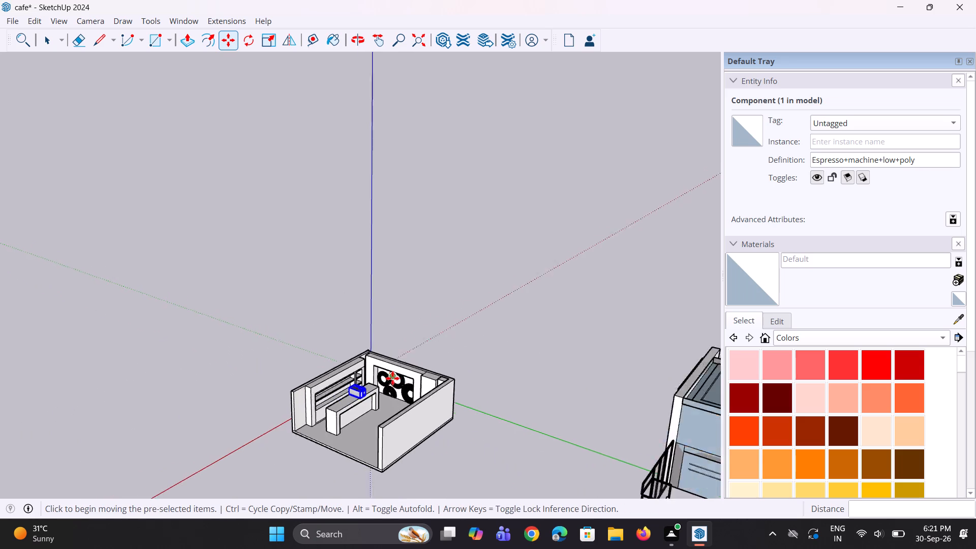
scroll(392, 378, "down", 6)
middle_click_drag(420, 409, 710, 434)
scroll(441, 338, "up", 4)
middle_click_drag(409, 354, 573, 363)
scroll(470, 308, "up", 11)
middle_click_drag(447, 271, 520, 260)
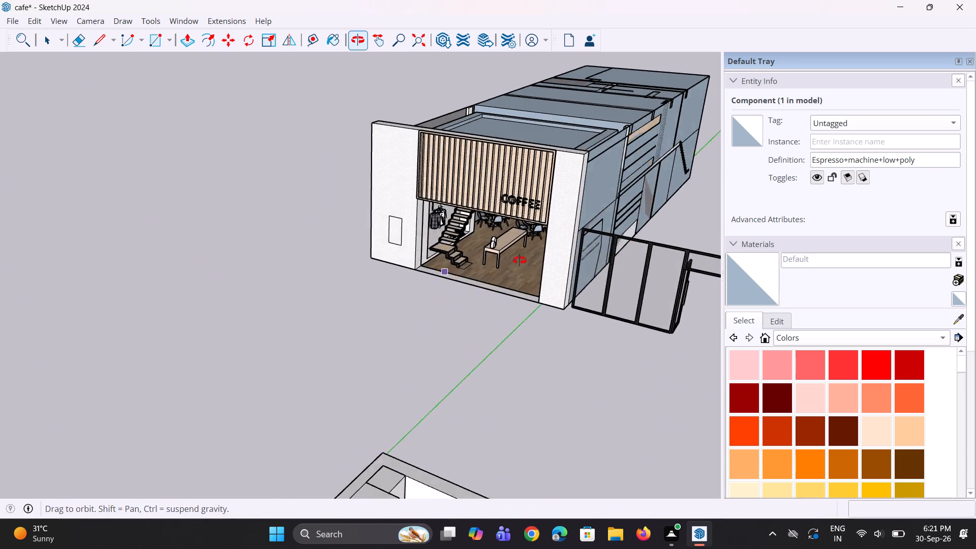
middle_click_drag(520, 260, 531, 245)
scroll(498, 222, "up", 8)
middle_click_drag(493, 225, 502, 201)
scroll(494, 177, "up", 8)
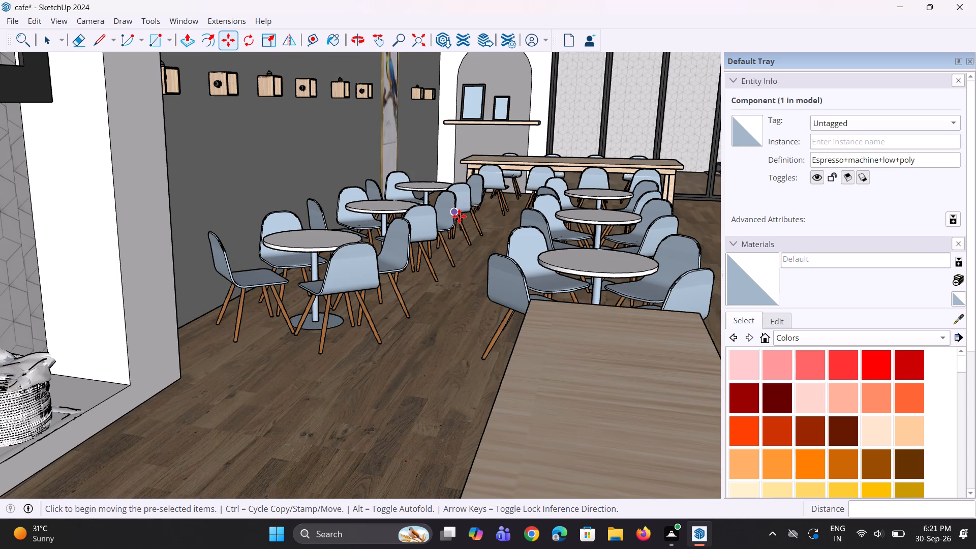
key("space")
scroll(460, 215, "down", 4)
scroll(533, 224, "down", 4)
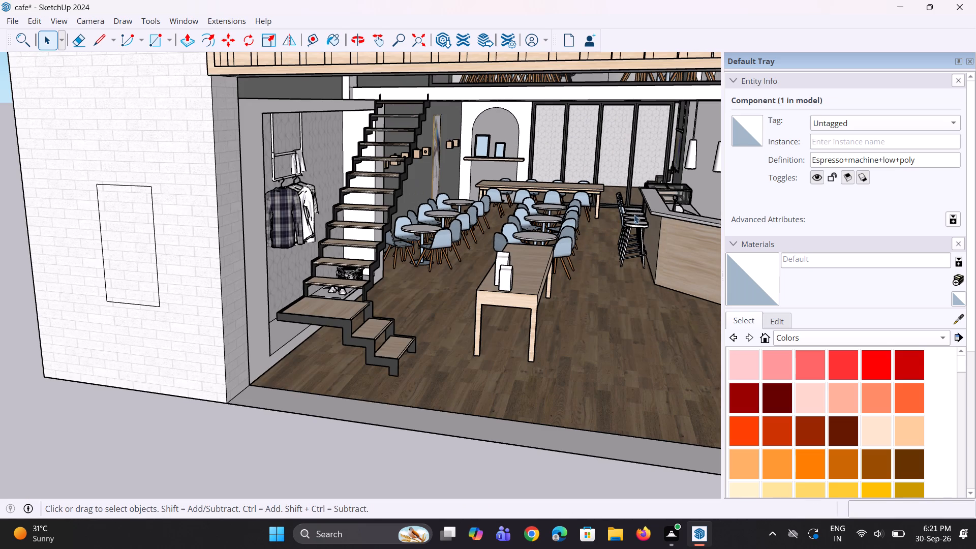
scroll(670, 202, "up", 6)
middle_click_drag(648, 207, 692, 233)
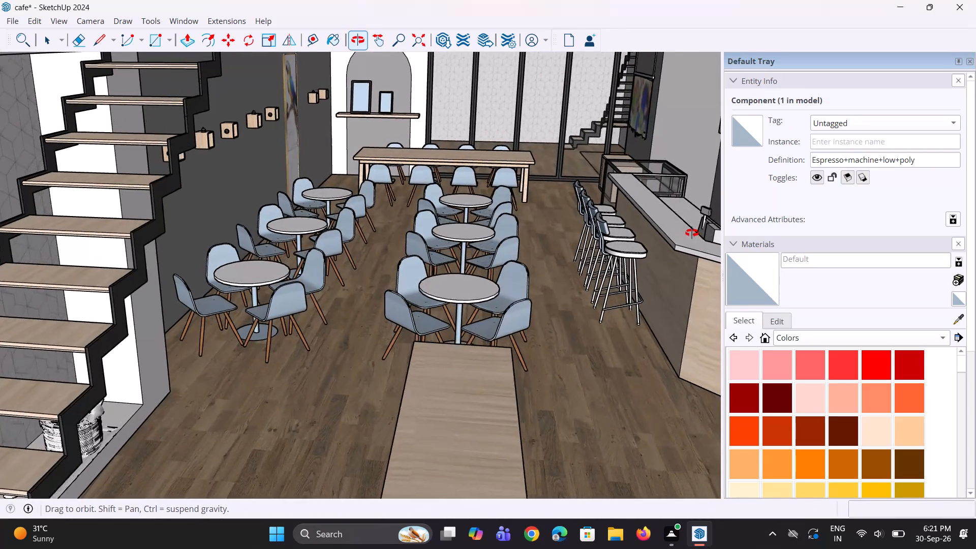
middle_click_drag(692, 233, 627, 249)
left_click(681, 272)
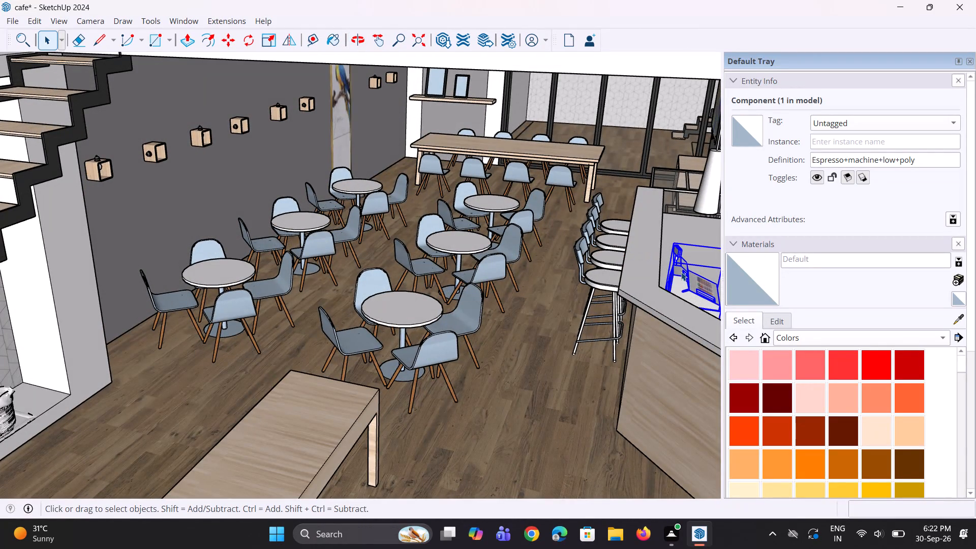
key("m")
left_click(683, 289)
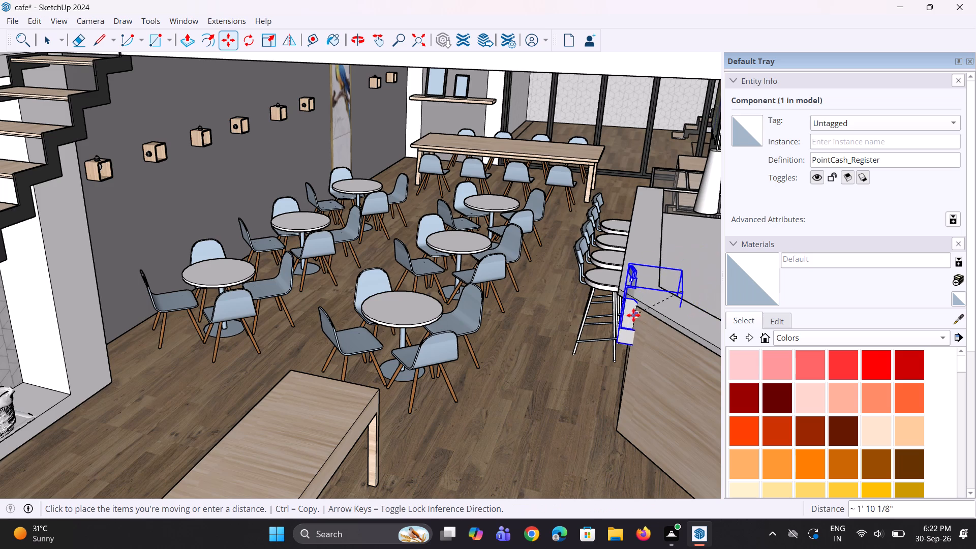
scroll(629, 310, "down", 20)
scroll(629, 310, "down", 5)
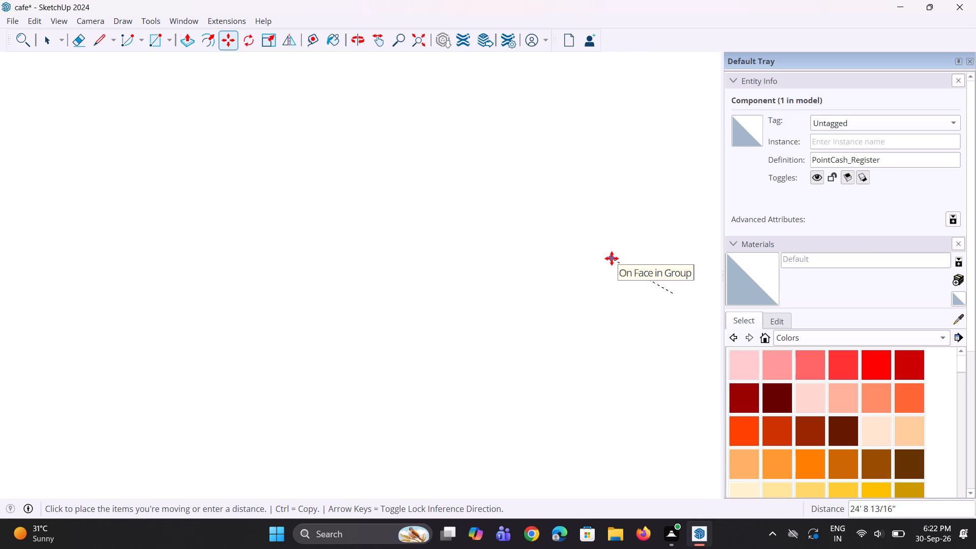
scroll(612, 258, "down", 20)
scroll(612, 258, "down", 7)
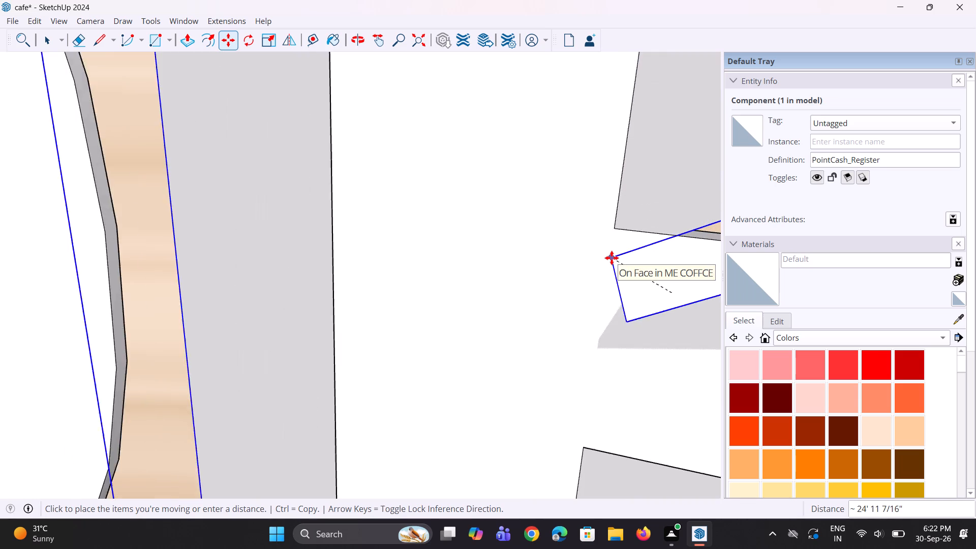
scroll(612, 258, "down", 20)
scroll(612, 258, "down", 6)
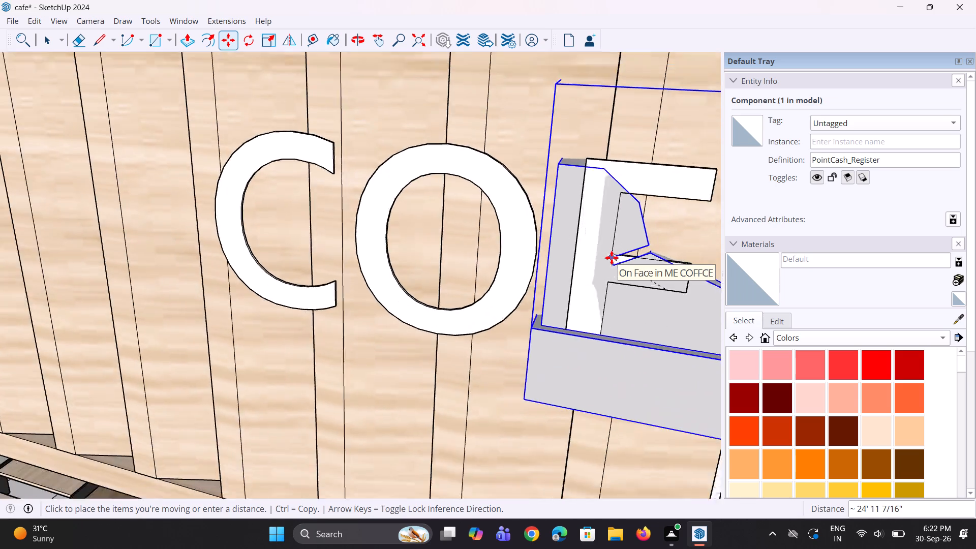
scroll(612, 258, "down", 20)
scroll(612, 258, "down", 6)
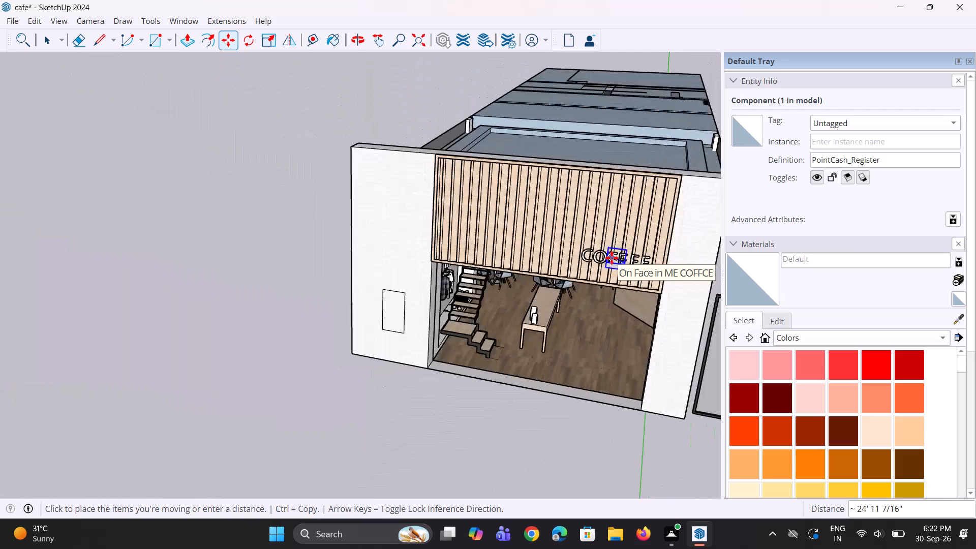
scroll(612, 258, "down", 19)
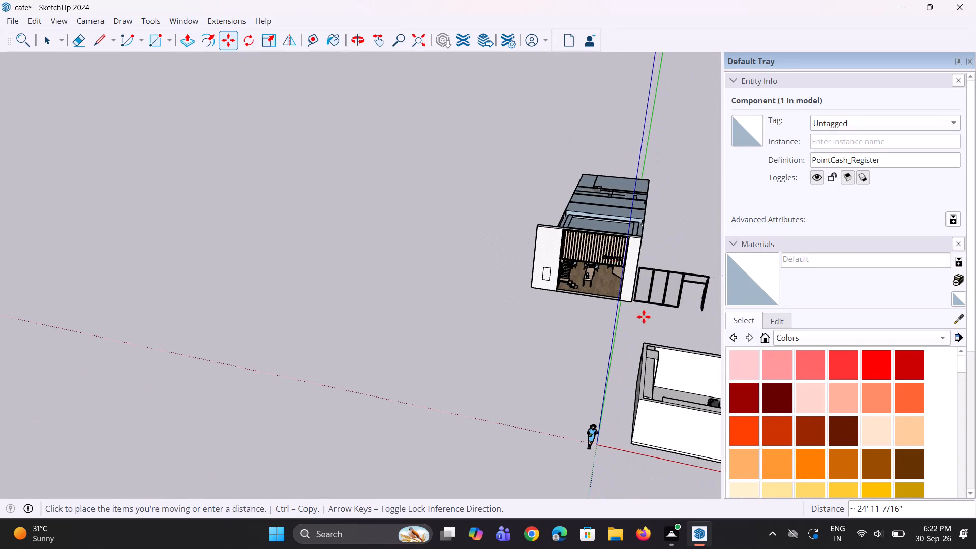
left_click(674, 392)
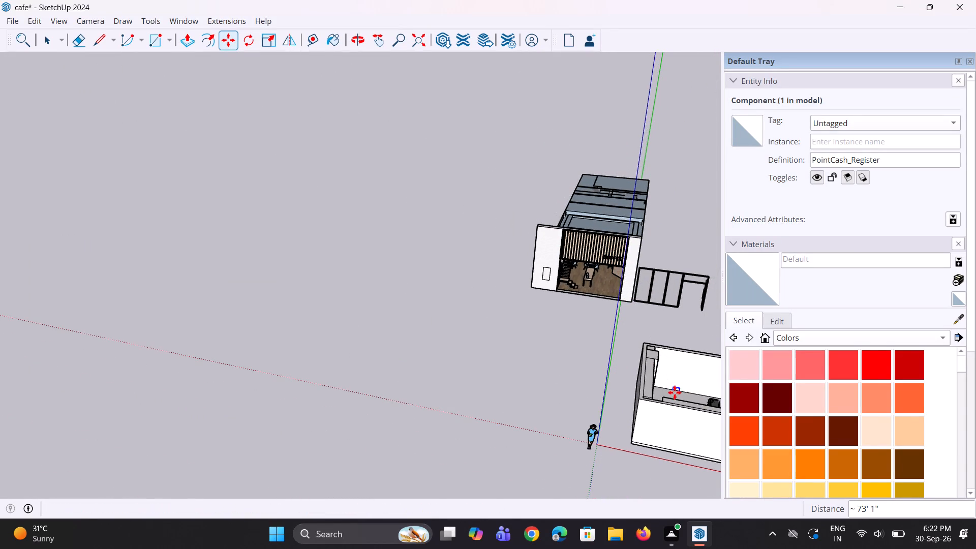
Move the cash register again within the café room, a short distance closer to the counter.
scroll(682, 377, "up", 7)
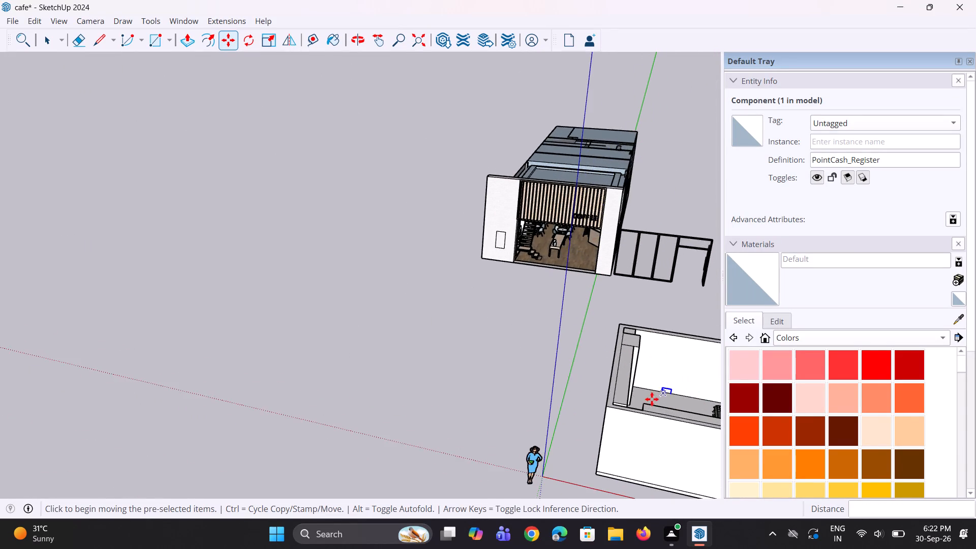
scroll(652, 399, "up", 5)
left_click(680, 386)
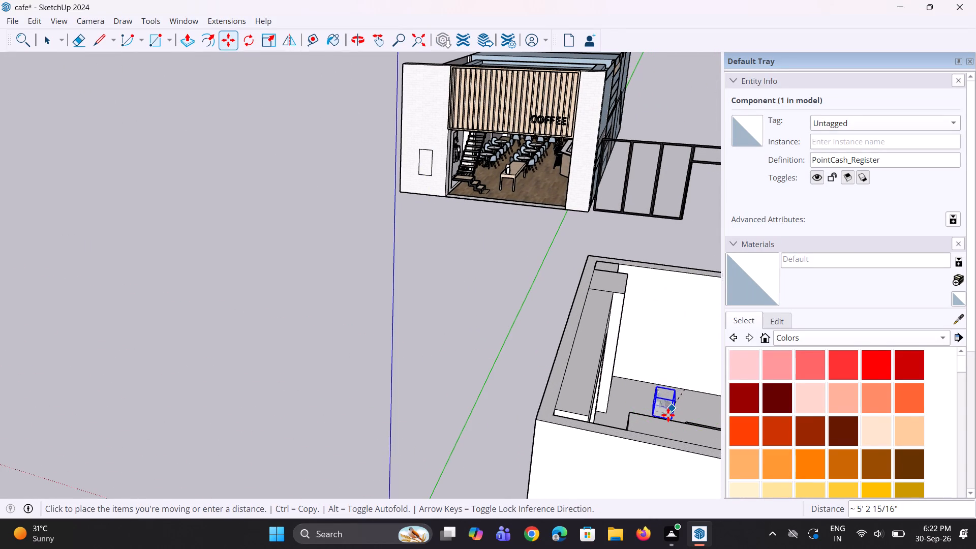
left_click(666, 423)
Move the countertop blender and the glass display case together about 98 ft from the coffee shop's bar to just outside the café room.
scroll(468, 187, "up", 2)
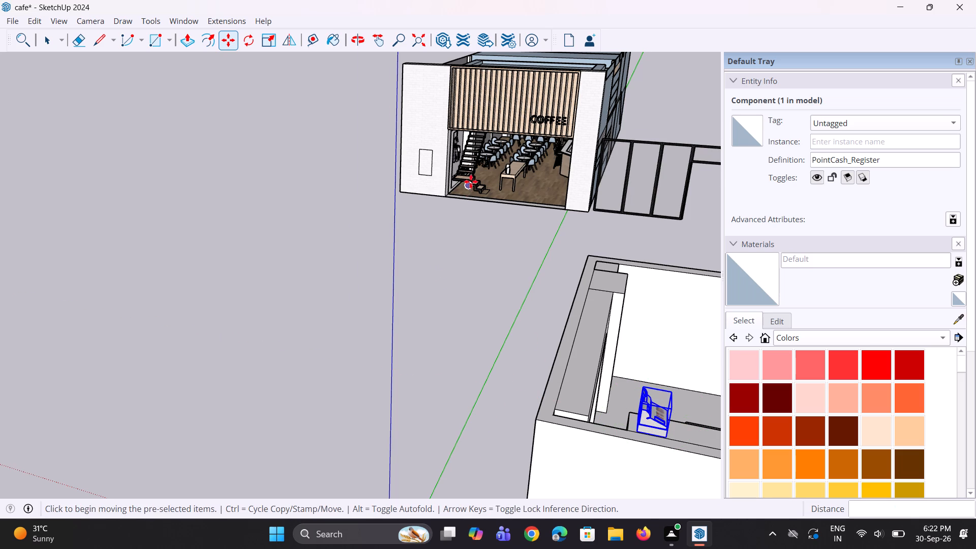
scroll(473, 178, "up", 8)
scroll(561, 171, "up", 9)
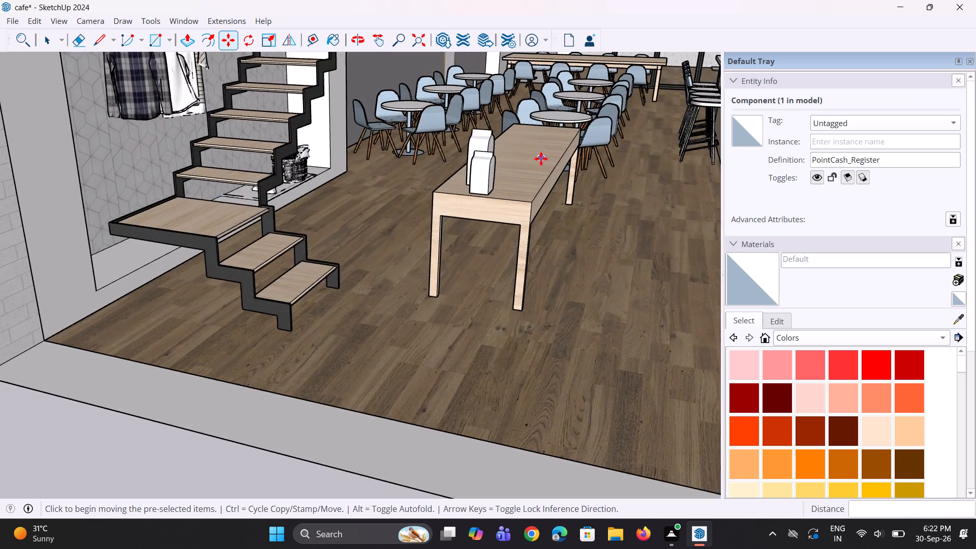
scroll(541, 159, "up", 2)
key("space")
scroll(393, 179, "down", 3)
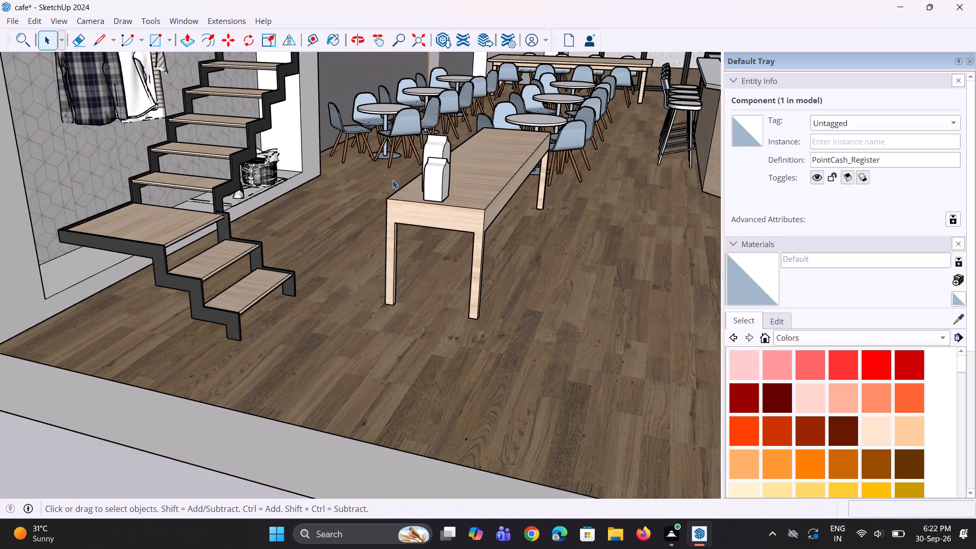
scroll(392, 180, "down", 1)
middle_click_drag(467, 204, 515, 191)
scroll(512, 197, "down", 4)
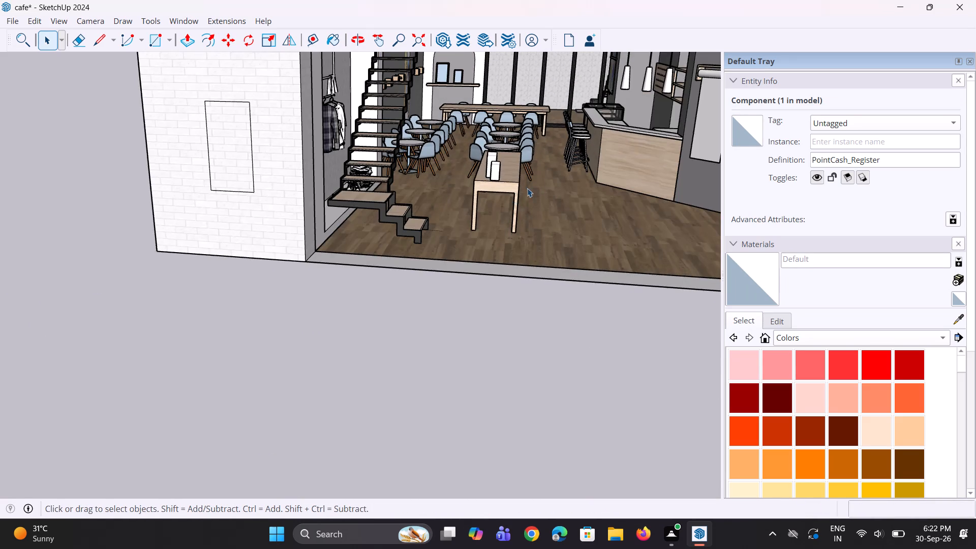
scroll(542, 172, "down", 4)
scroll(606, 143, "up", 10)
middle_click_drag(614, 124, 629, 147)
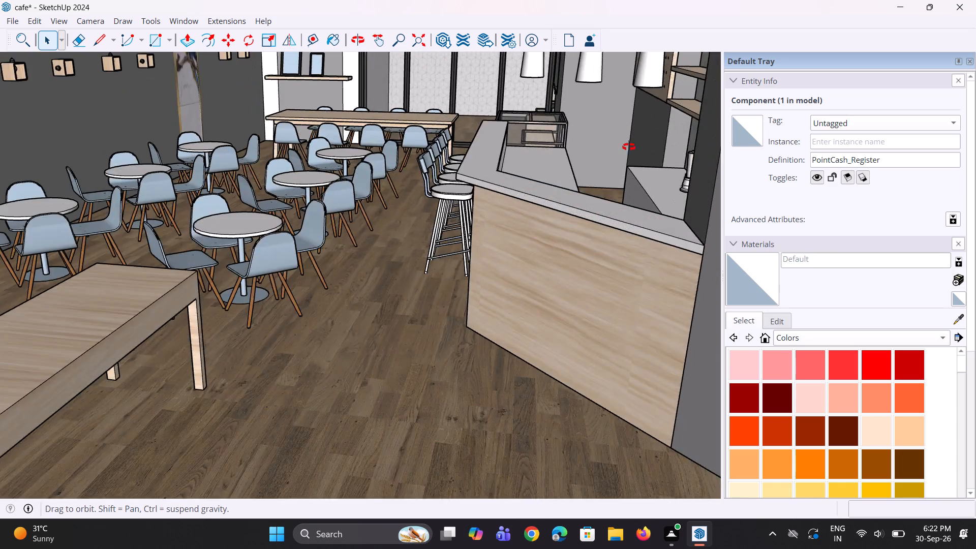
middle_click_drag(629, 147, 636, 205)
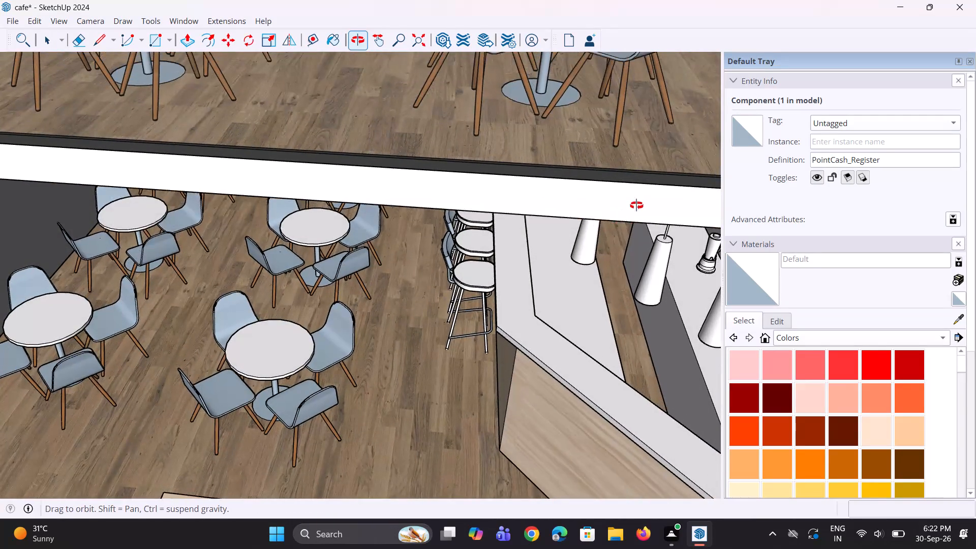
middle_click_drag(636, 205, 654, 132)
scroll(538, 148, "up", 1)
scroll(538, 148, "down", 6)
middle_click_drag(459, 158, 500, 143)
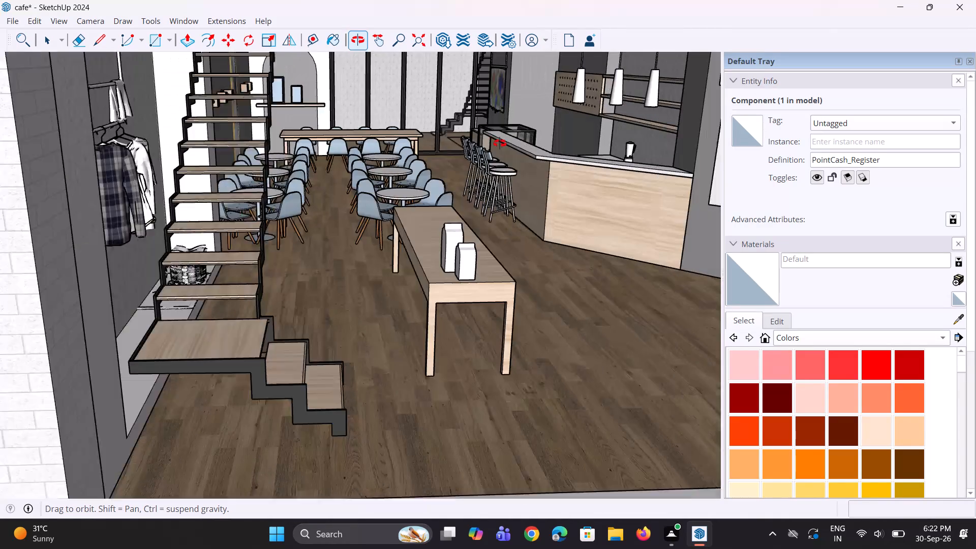
middle_click_drag(500, 143, 502, 146)
scroll(679, 142, "up", 5)
middle_click_drag(621, 171, 627, 203)
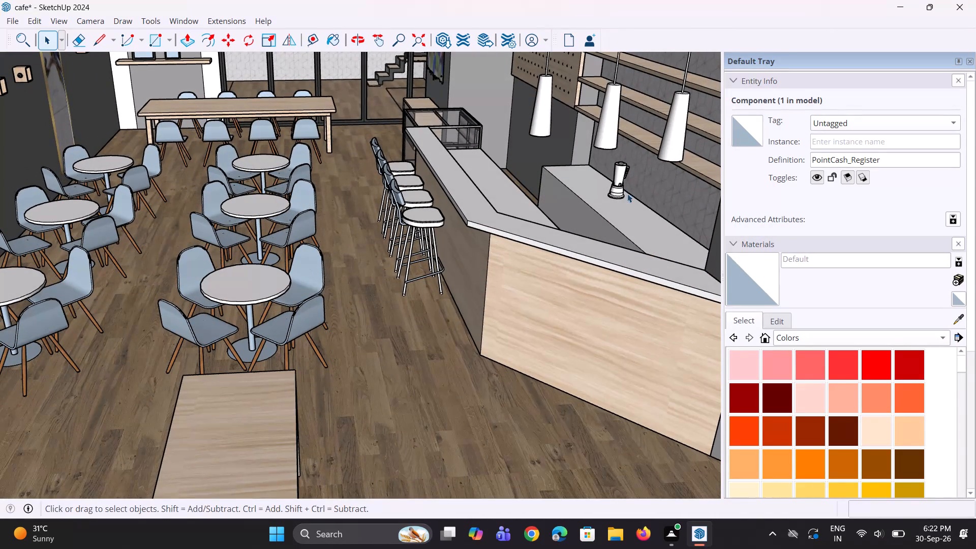
left_click(625, 176)
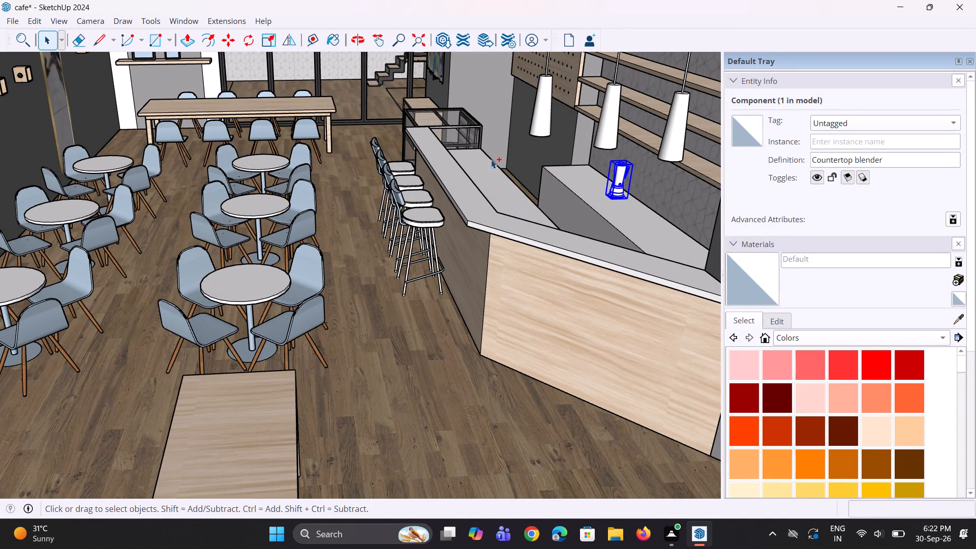
middle_click_drag(423, 170, 522, 186)
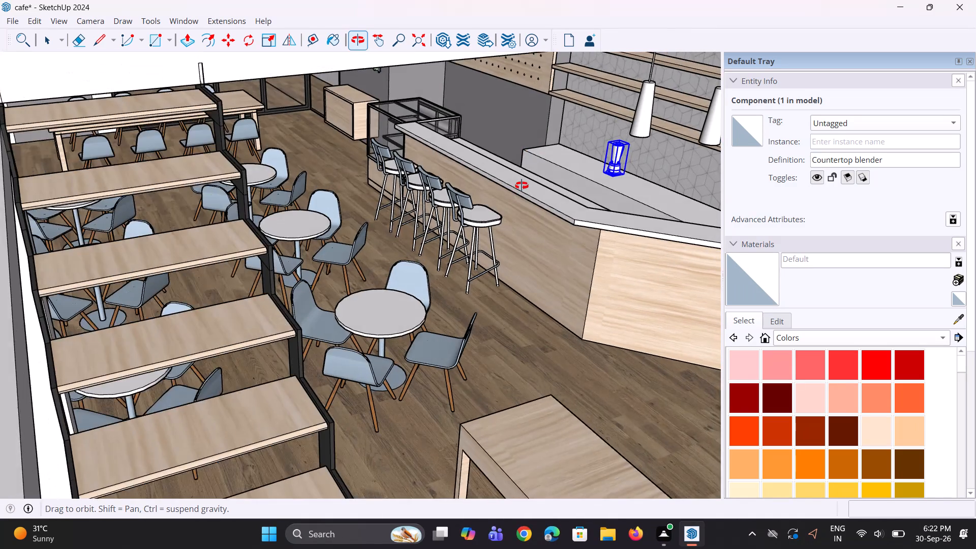
middle_click_drag(522, 186, 500, 176)
left_click(453, 124, "ctrl")
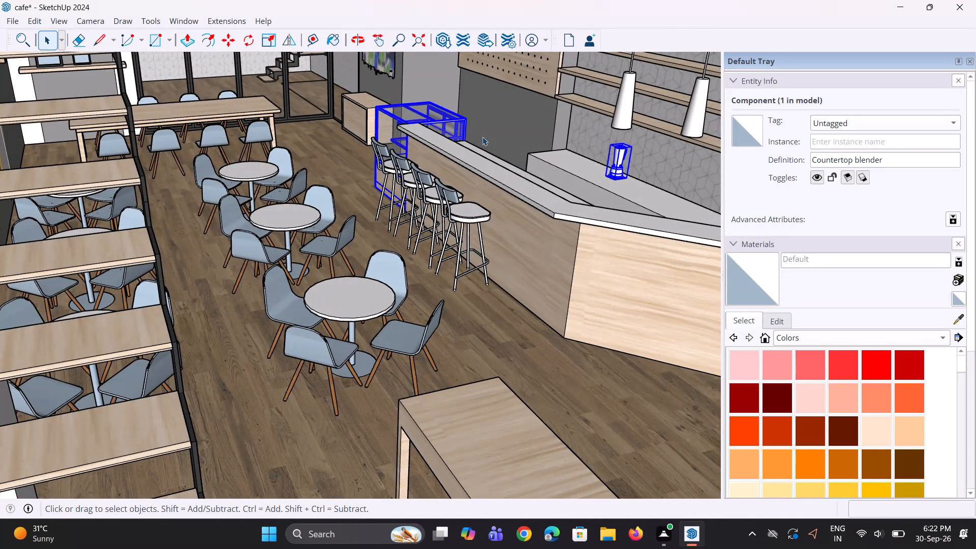
key("m")
left_click(471, 127)
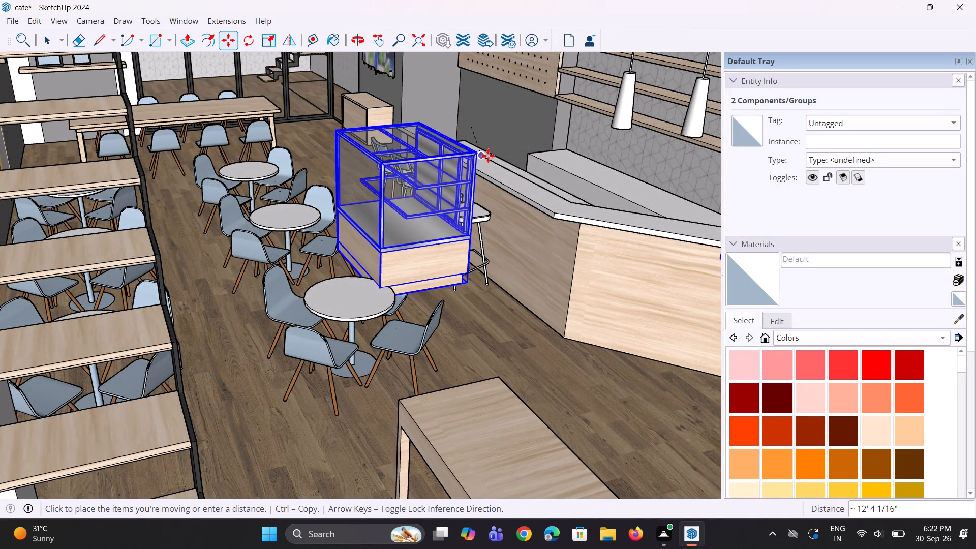
scroll(474, 153, "down", 4)
scroll(449, 147, "down", 18)
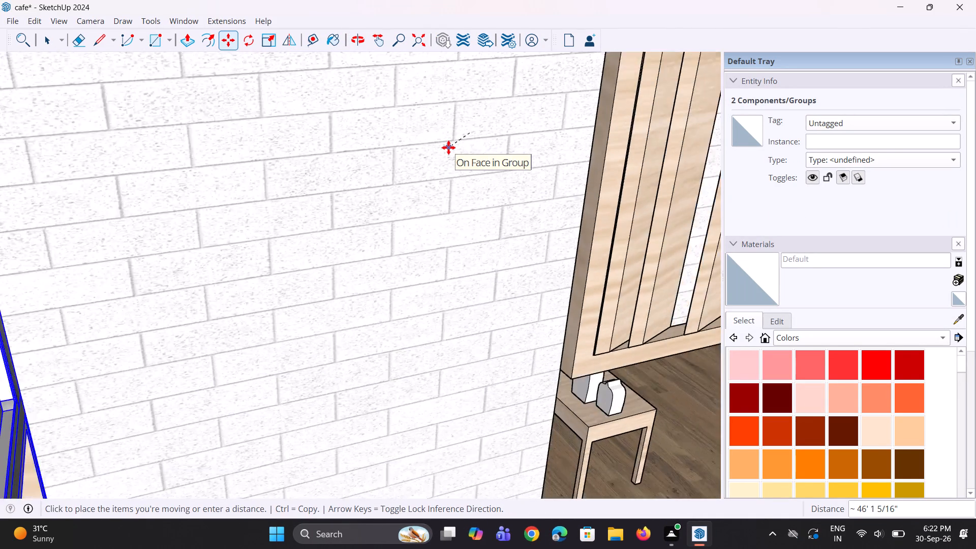
scroll(448, 147, "down", 20)
scroll(448, 147, "down", 8)
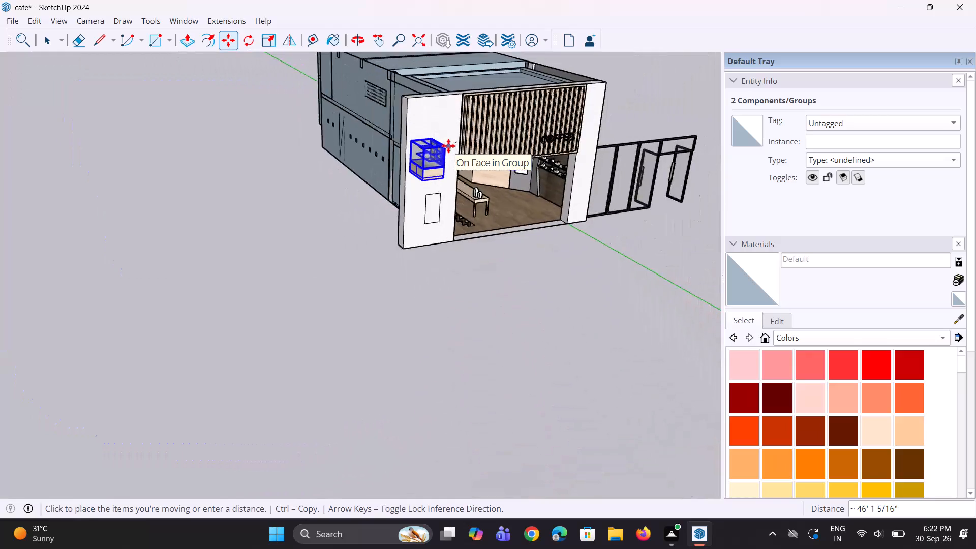
scroll(448, 146, "down", 13)
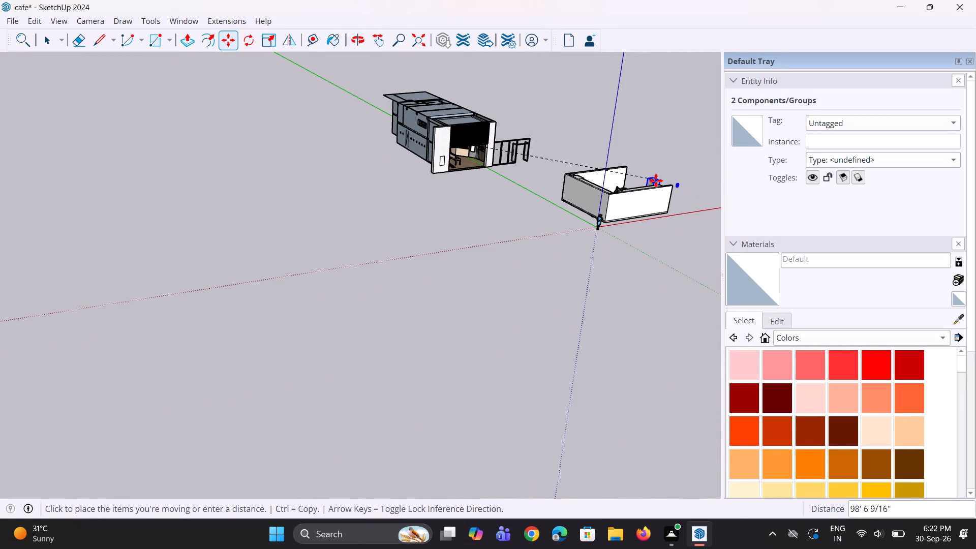
left_click(648, 178)
Group the hanging white paper sheet with its wall-mounted roll holder beside the coffee shop's bar.
scroll(480, 163, "up", 4)
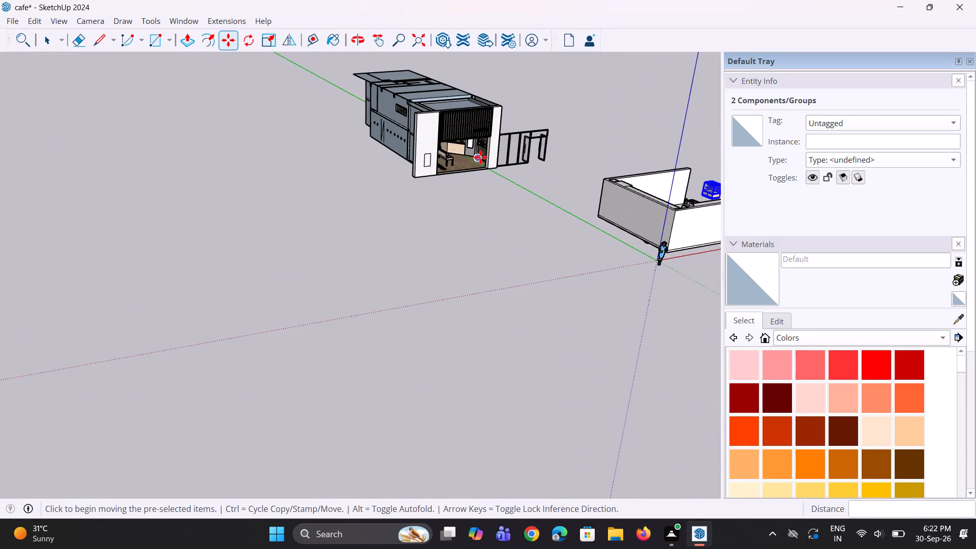
scroll(480, 157, "up", 18)
middle_click_drag(466, 155, 442, 108)
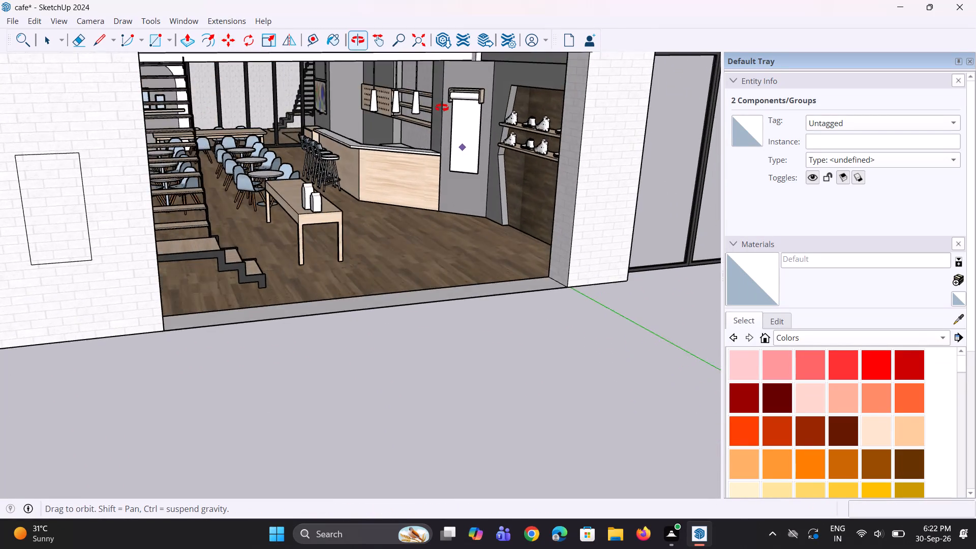
middle_click_drag(442, 108, 436, 103)
scroll(530, 128, "up", 11)
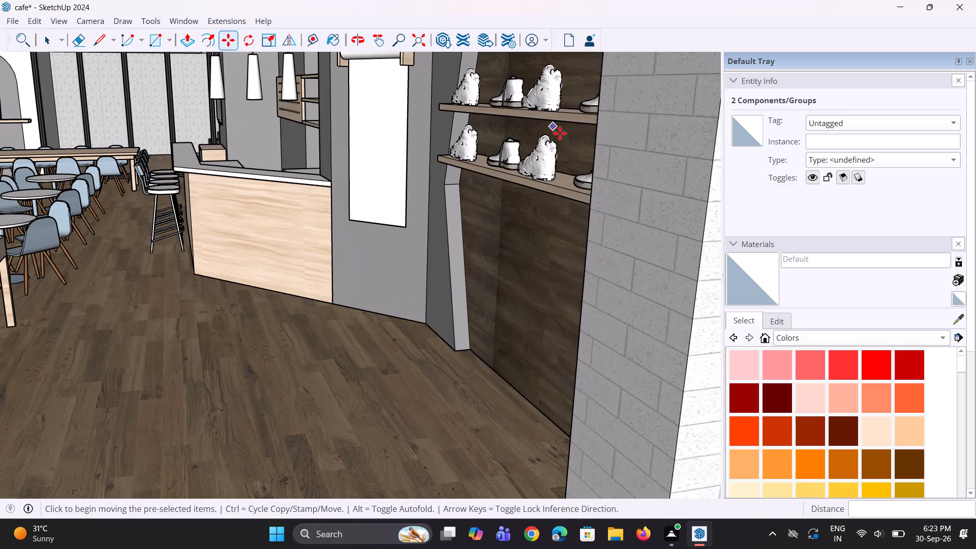
key("space")
scroll(513, 127, "down", 7)
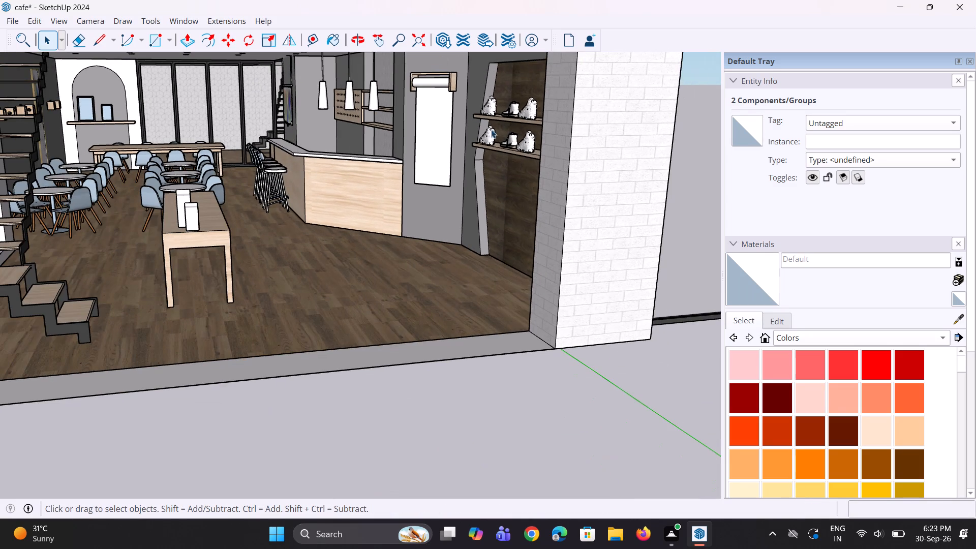
left_click(428, 92)
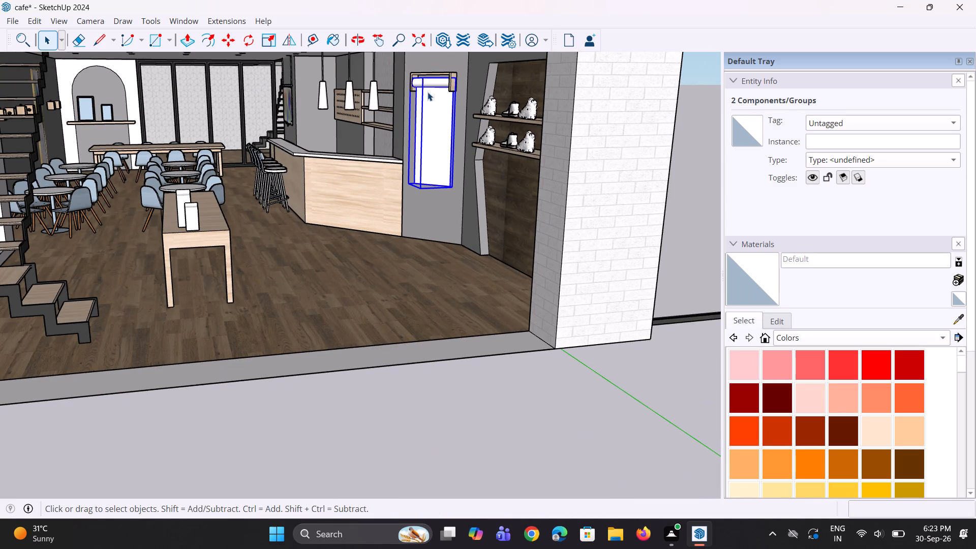
left_click(450, 78, "ctrl")
right_click(451, 77)
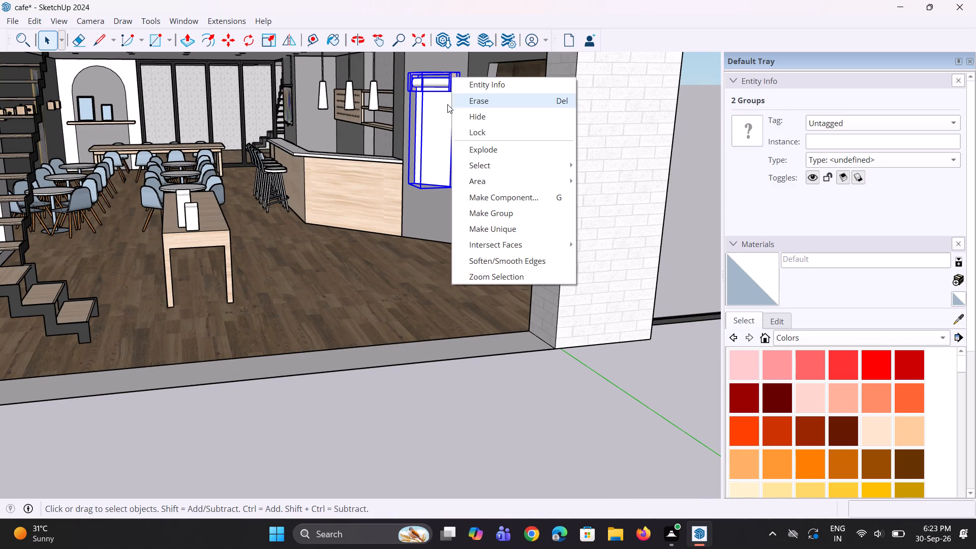
left_click(516, 218)
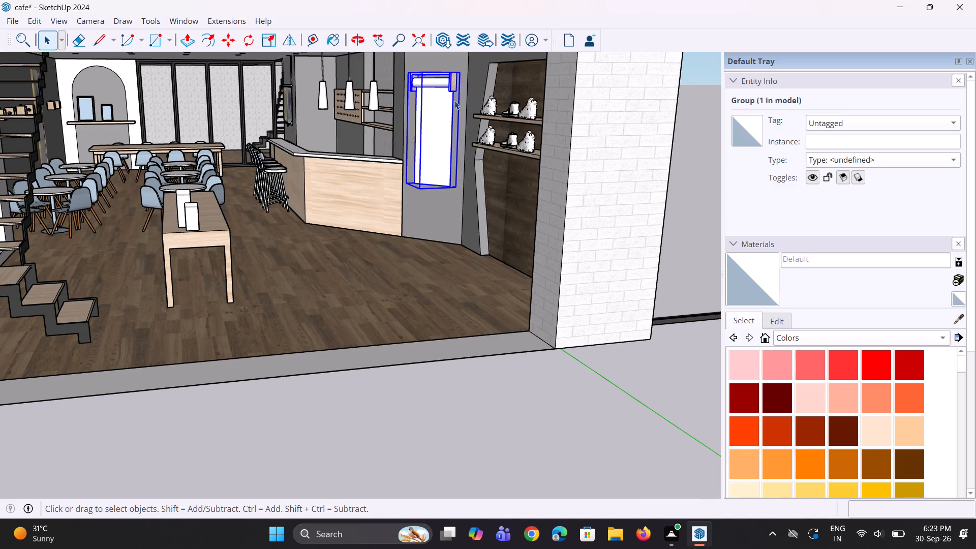
Move the grouped paper roll and holder about 75 ft from the coffee shop wall into the café room.
key("m")
left_click(449, 100)
scroll(416, 160, "down", 6)
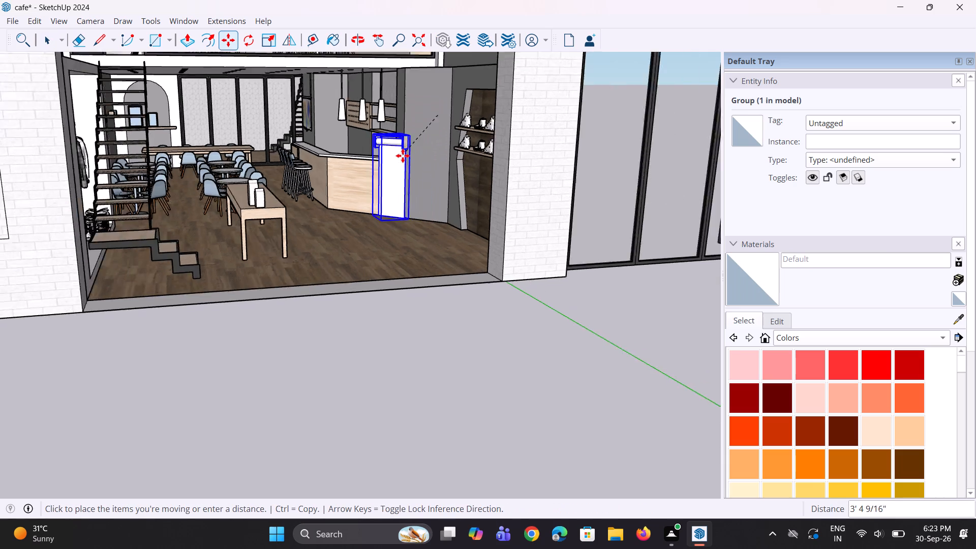
scroll(403, 156, "down", 19)
scroll(594, 154, "up", 4)
middle_click_drag(603, 184, 561, 283)
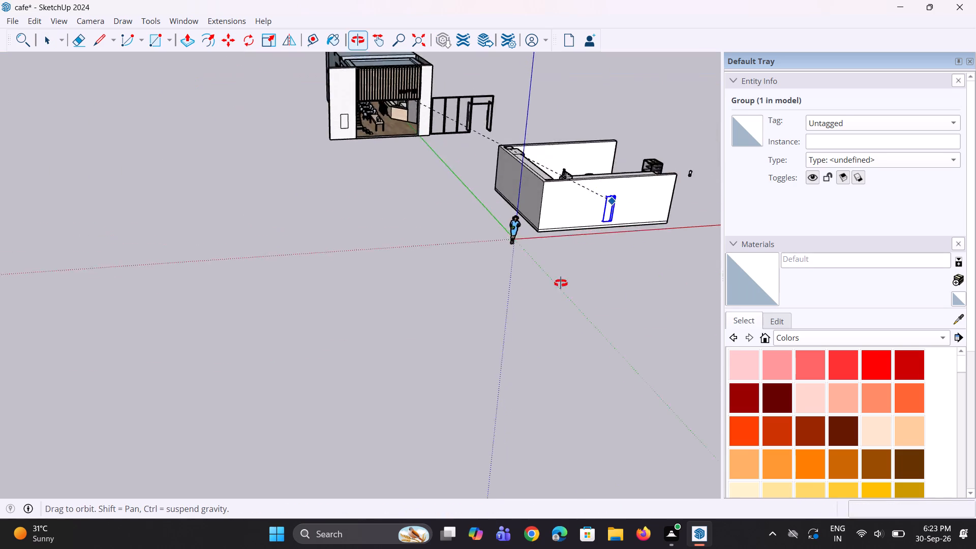
middle_click_drag(561, 283, 536, 358)
left_click(590, 217)
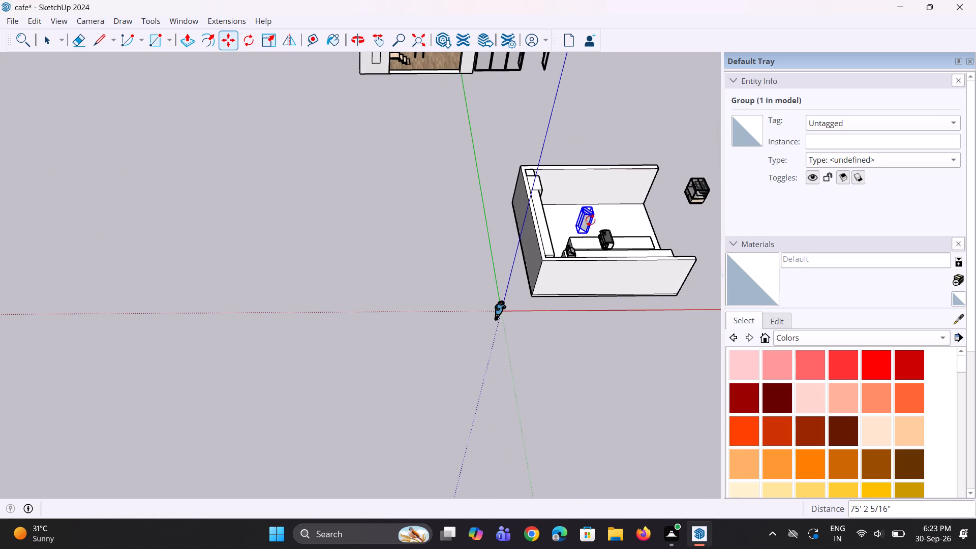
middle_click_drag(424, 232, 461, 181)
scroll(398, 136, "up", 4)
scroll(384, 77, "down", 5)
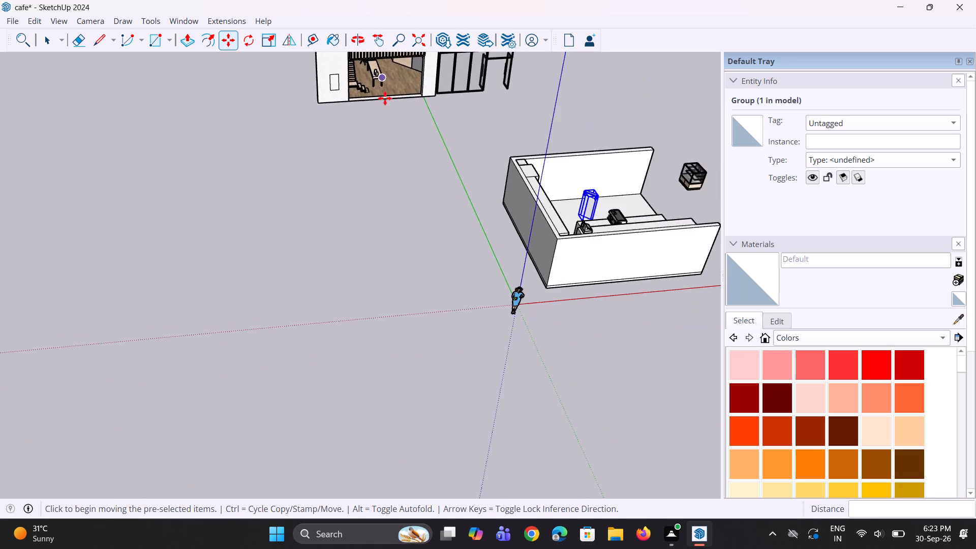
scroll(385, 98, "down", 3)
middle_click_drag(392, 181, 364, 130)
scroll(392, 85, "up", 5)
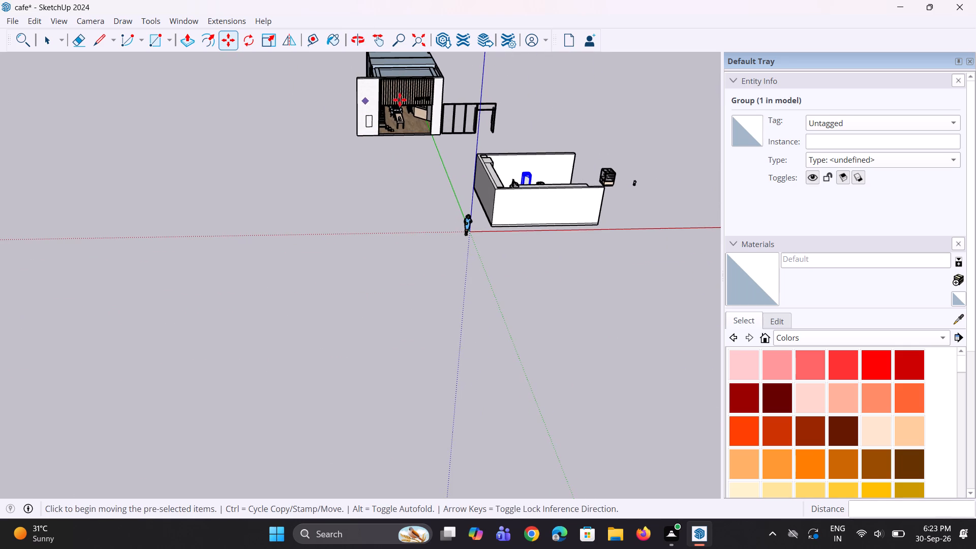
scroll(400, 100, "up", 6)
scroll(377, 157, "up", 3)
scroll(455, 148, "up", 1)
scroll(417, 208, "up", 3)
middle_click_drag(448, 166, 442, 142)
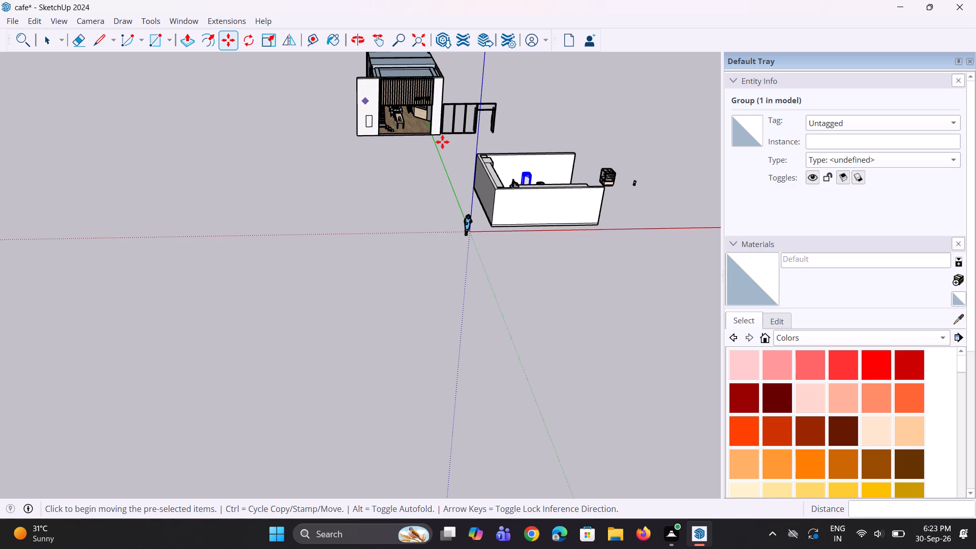
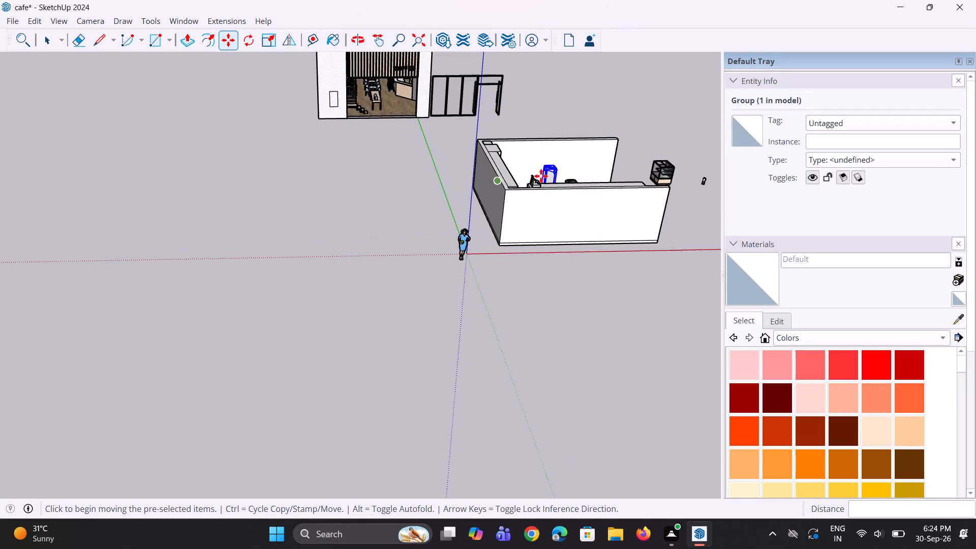
Move the Joan Miro wall painting from beside the coffee shop's bar over to the café room's back wall.
scroll(564, 173, "up", 3)
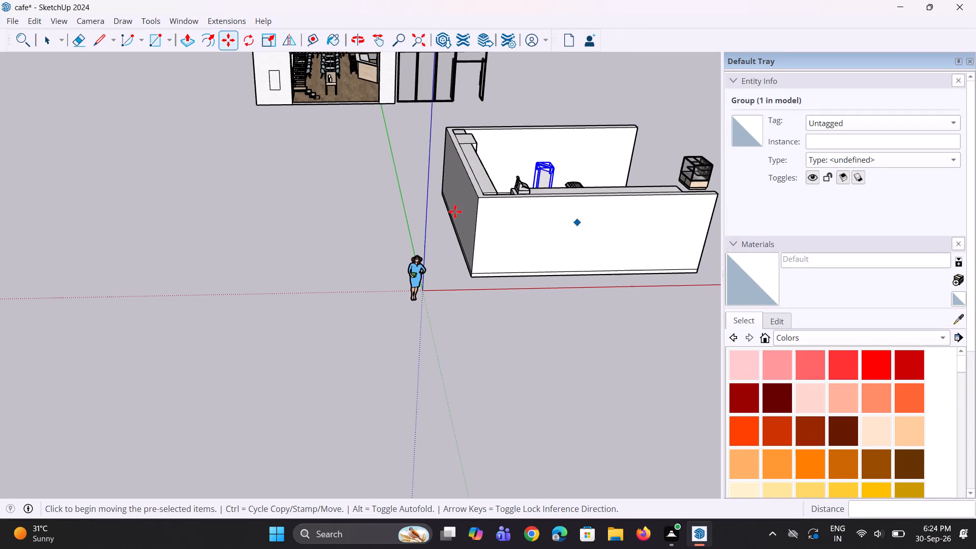
scroll(461, 233, "down", 7)
scroll(410, 99, "up", 6)
middle_click_drag(389, 132, 389, 130)
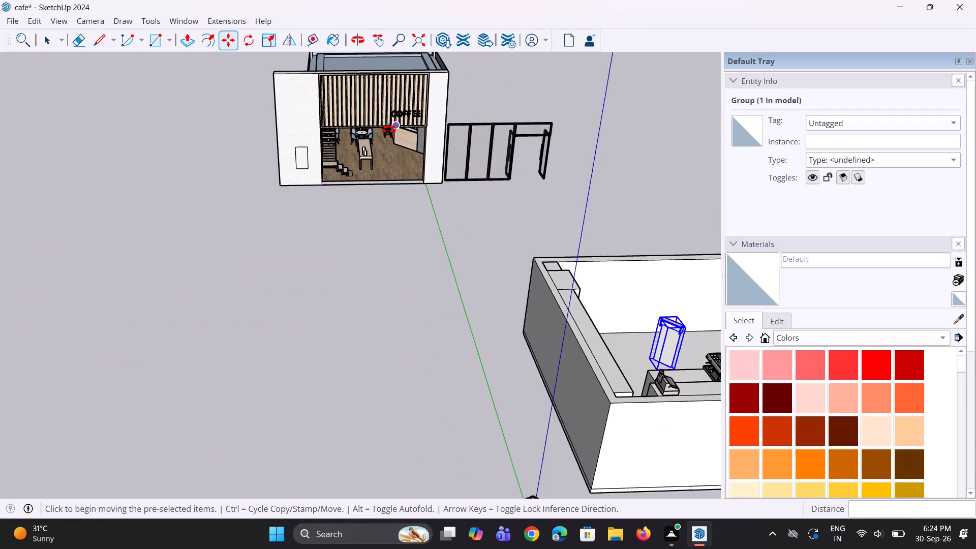
middle_click_drag(389, 130, 364, 84)
scroll(359, 170, "up", 3)
middle_click_drag(377, 226, 393, 155)
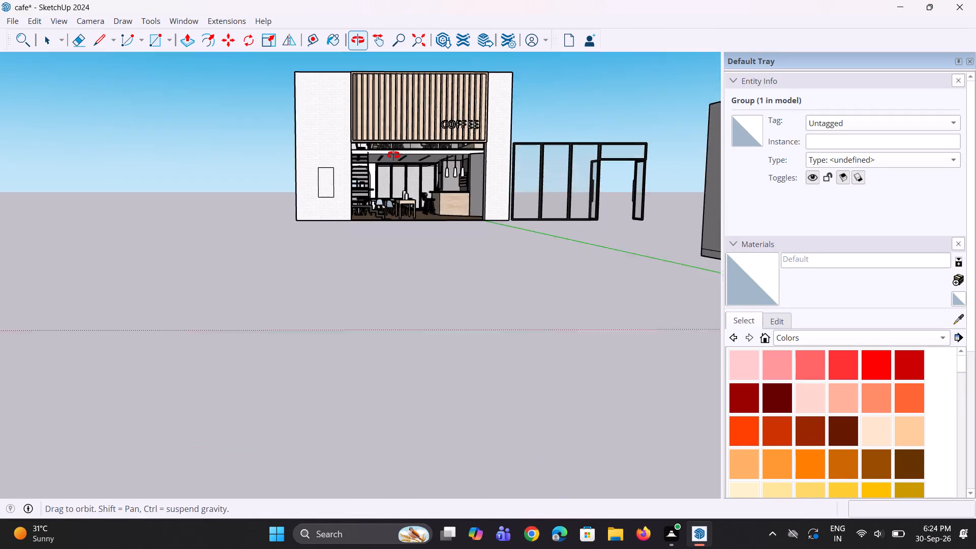
middle_click_drag(393, 155, 393, 155)
scroll(415, 190, "up", 9)
middle_click_drag(474, 207, 488, 261)
scroll(481, 234, "up", 3)
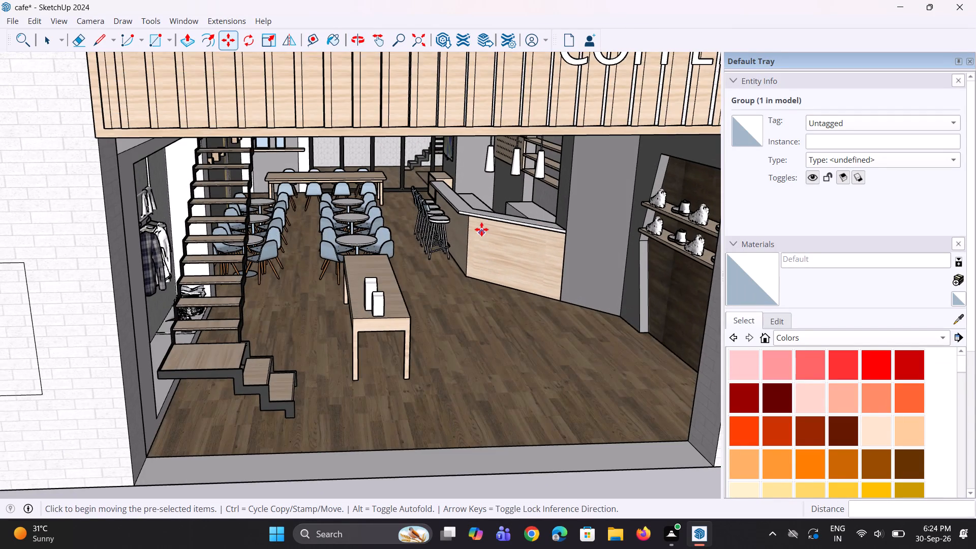
scroll(481, 229, "up", 3)
middle_click_drag(481, 228, 503, 228)
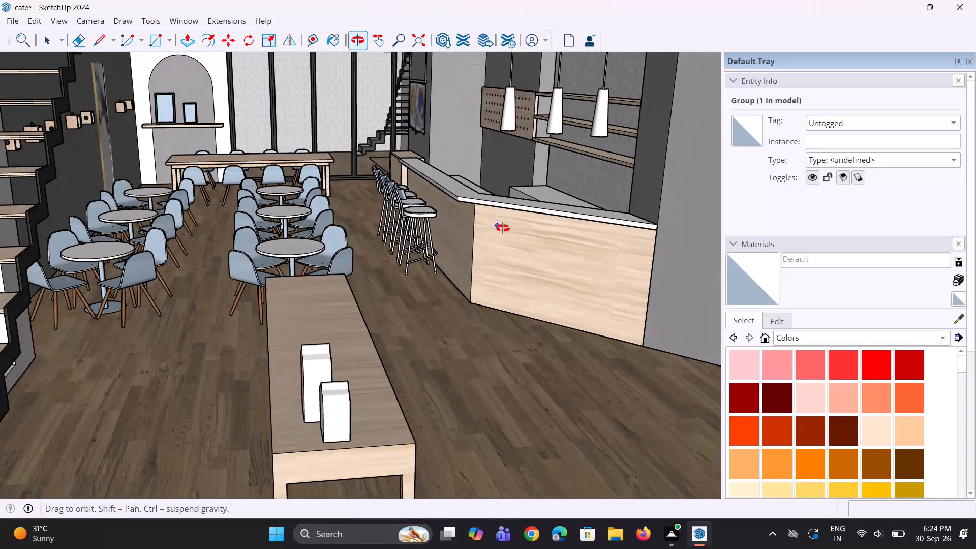
middle_click_drag(503, 228, 498, 229)
middle_click_drag(405, 167, 470, 155)
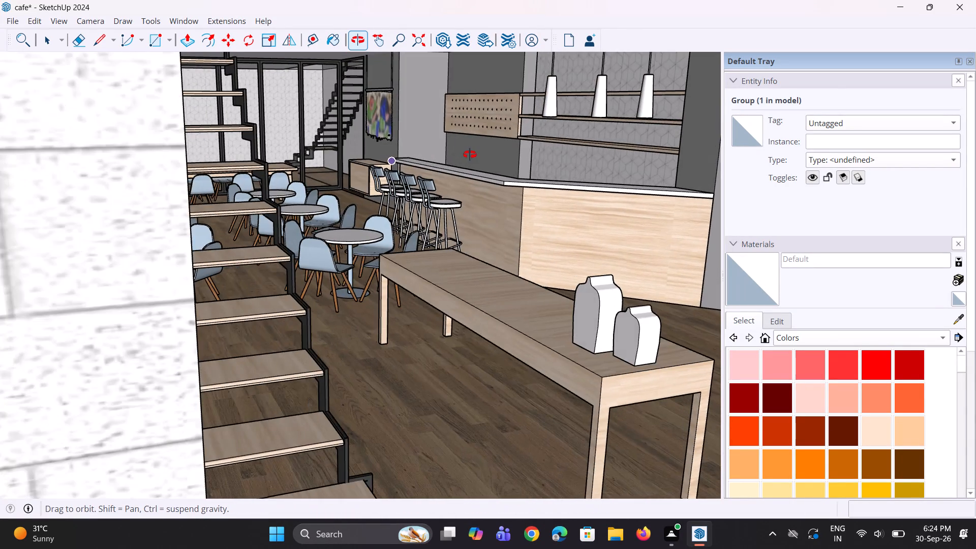
middle_click_drag(470, 155, 449, 158)
left_click(396, 115)
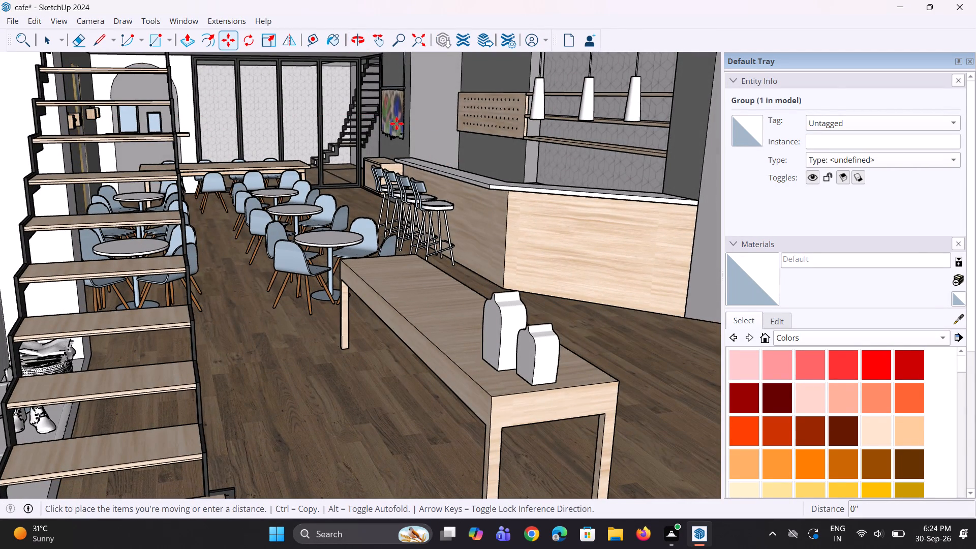
key("space")
key("space")
left_click(397, 127)
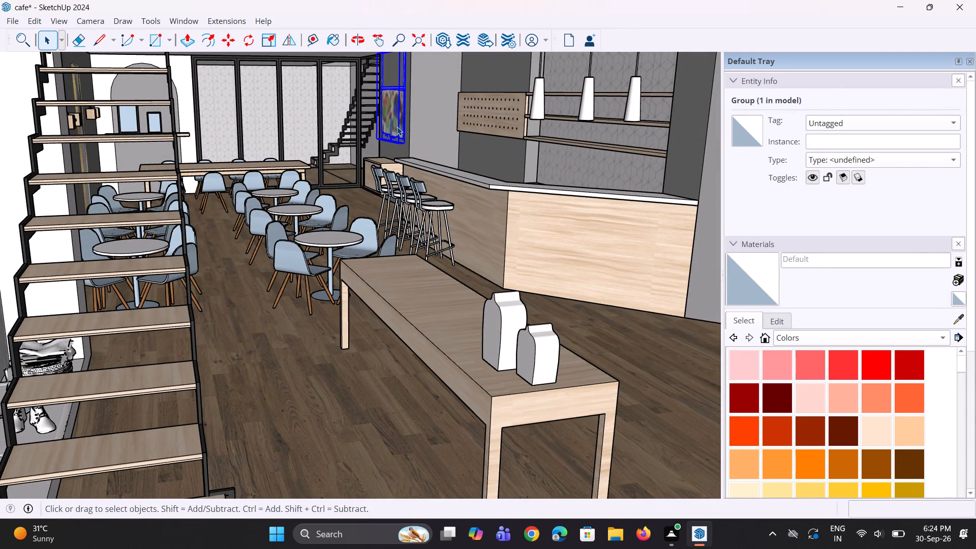
scroll(397, 127, "up", 2)
scroll(397, 127, "down", 7)
middle_click(397, 127)
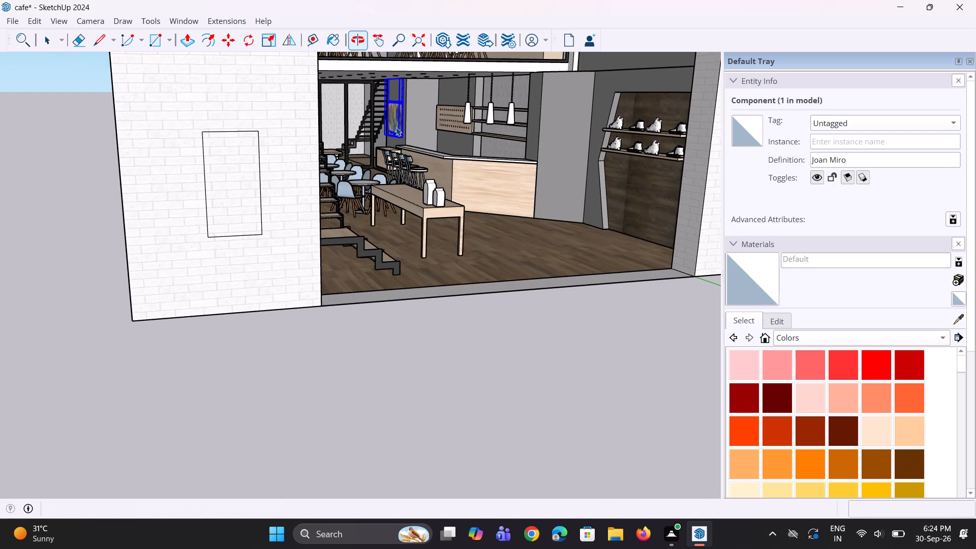
key("m")
left_click(397, 127)
scroll(431, 171, "down", 3)
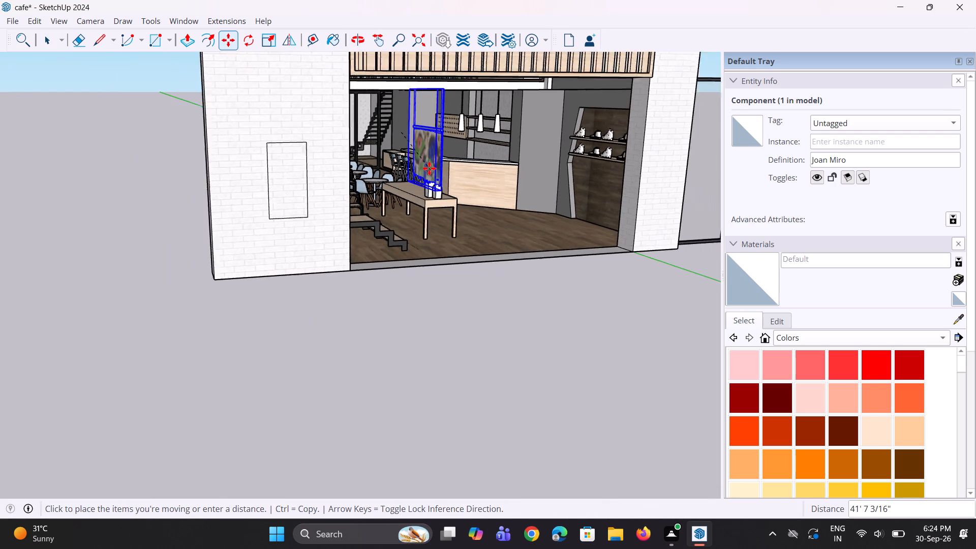
scroll(429, 168, "down", 13)
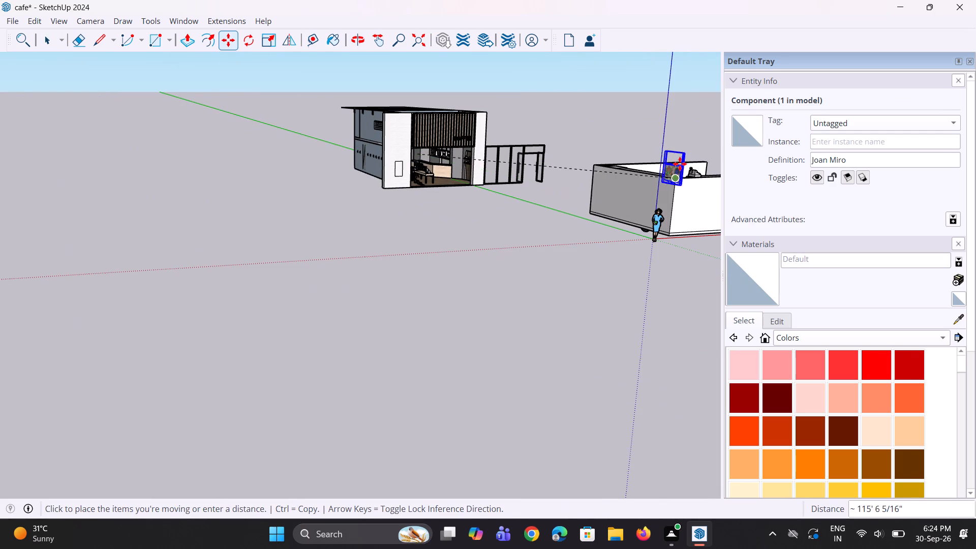
left_click(673, 171)
Move the front round table with its four chairs about 86 ft from the coffee shop to just outside the café room.
scroll(466, 184, "up", 3)
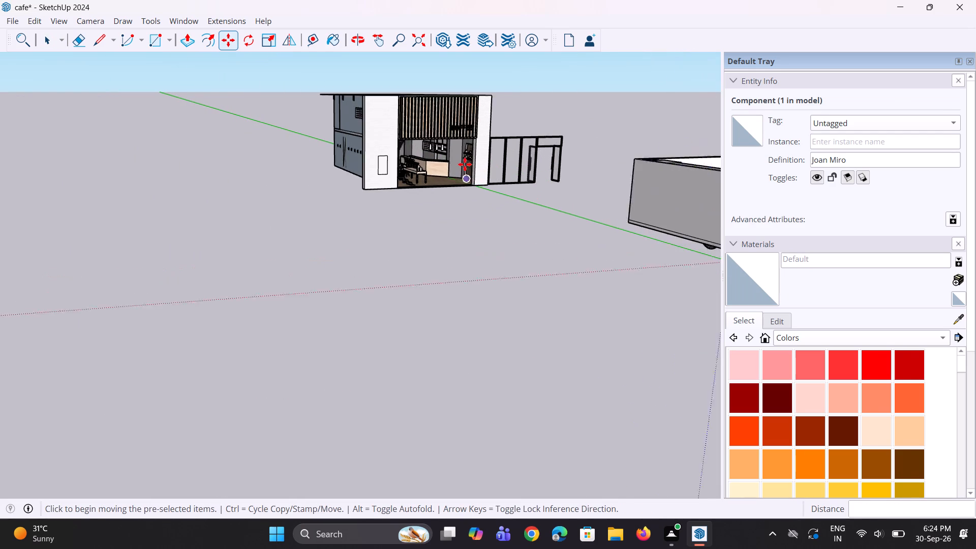
scroll(464, 164, "up", 17)
middle_click_drag(416, 180, 390, 226)
scroll(199, 218, "down", 3)
key("space")
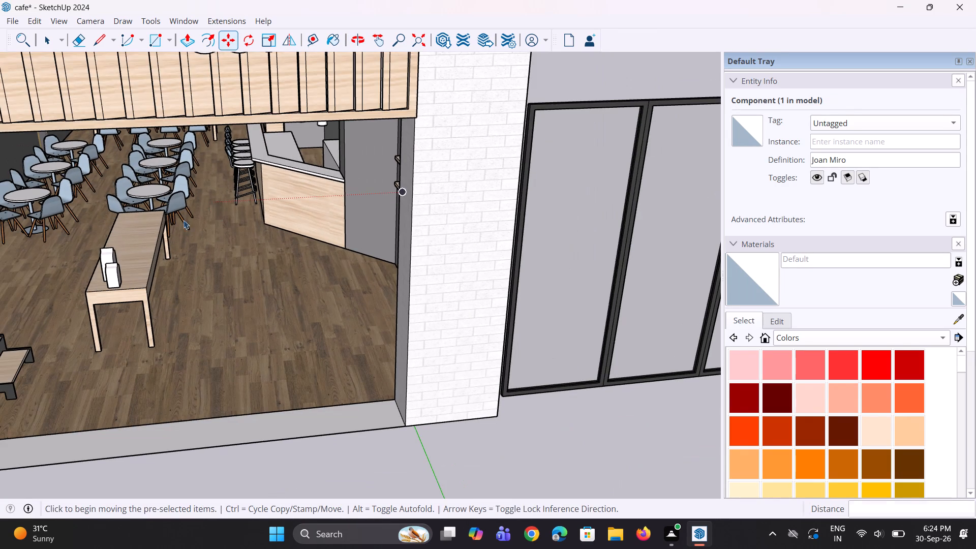
left_click(148, 195)
scroll(148, 204, "up", 3)
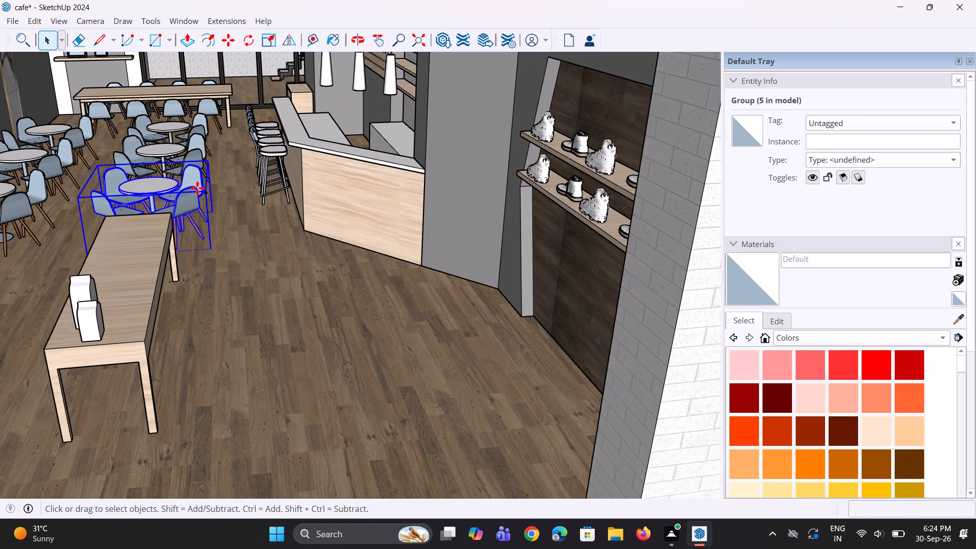
key("m")
left_click(189, 199)
scroll(186, 218, "down", 4)
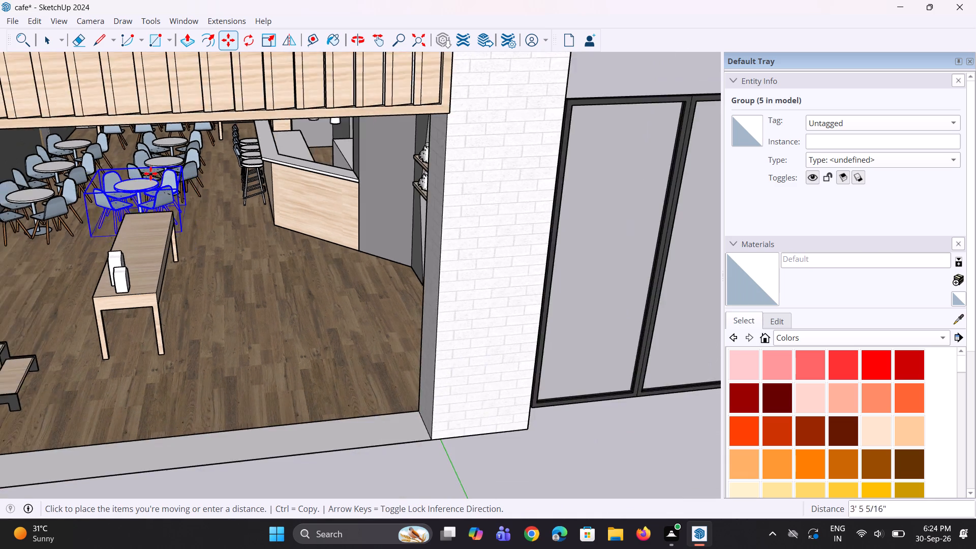
scroll(150, 173, "down", 14)
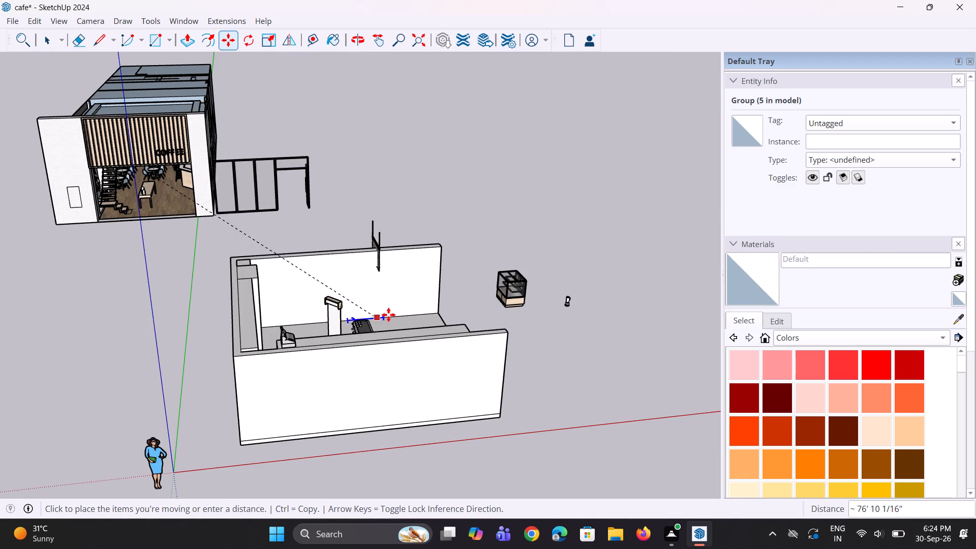
left_click(481, 306)
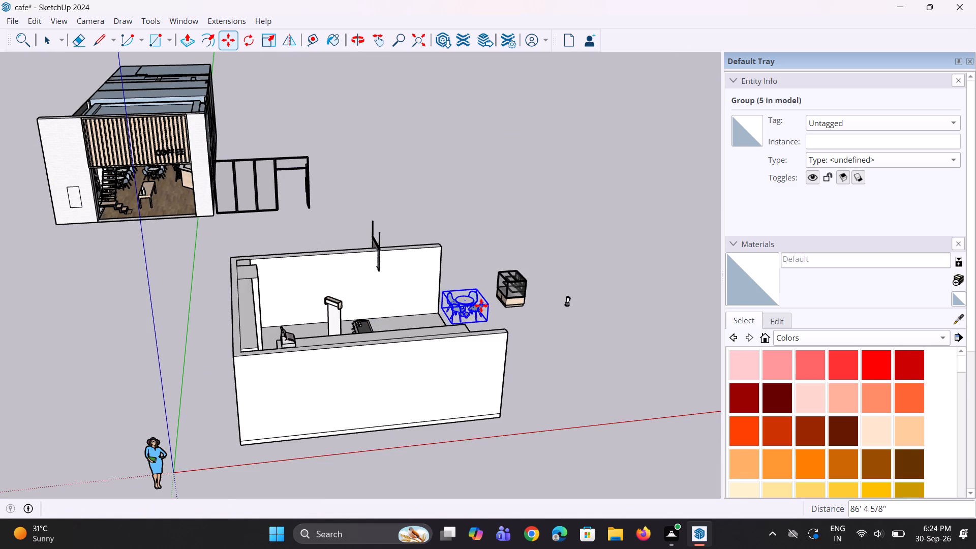
Move one bar stool about 91 ft from the coffee shop's bar to beside the glass display case outside the café room.
scroll(151, 241, "up", 7)
middle_click_drag(117, 219, 142, 173)
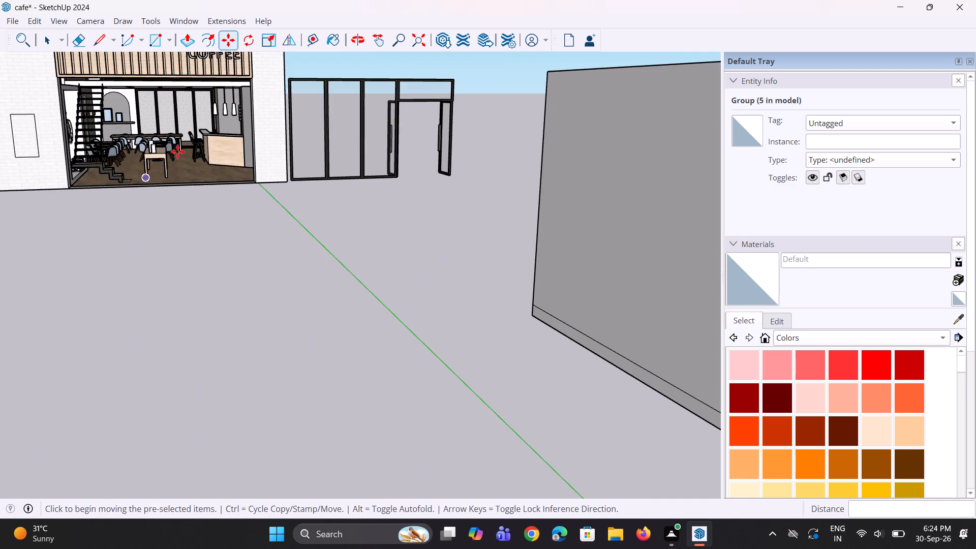
scroll(209, 143, "up", 7)
middle_click_drag(184, 132, 177, 177)
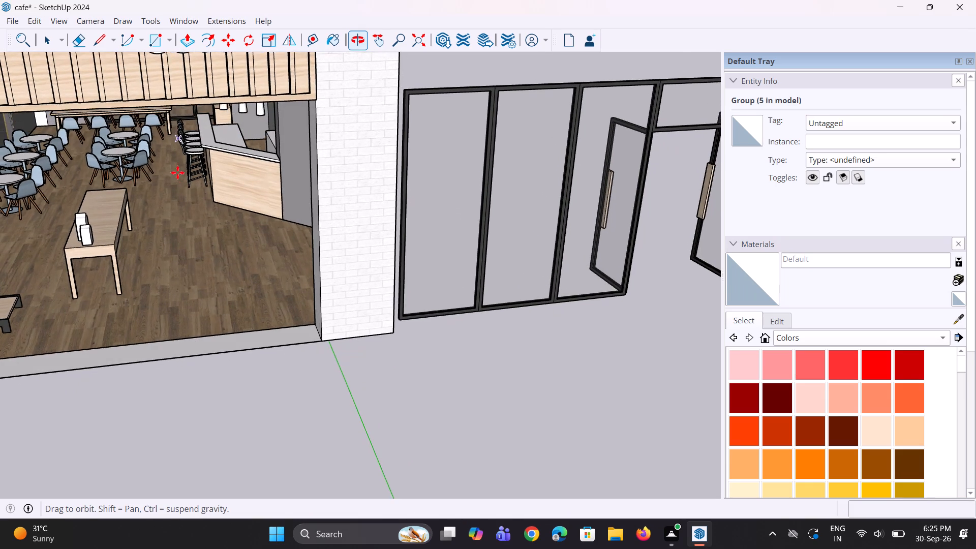
scroll(184, 160, "up", 3)
key("space")
left_click(189, 150)
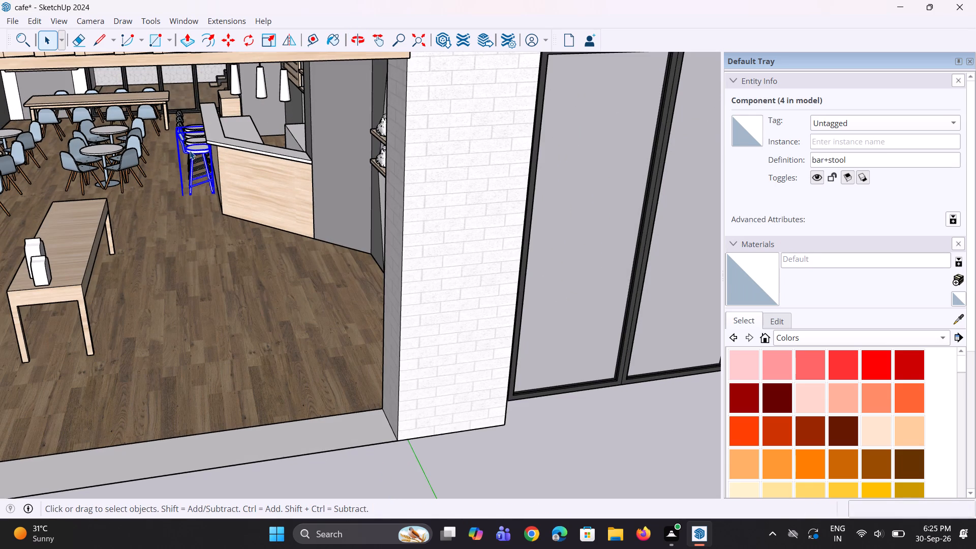
key("m")
left_click(190, 150)
scroll(169, 182, "down", 1)
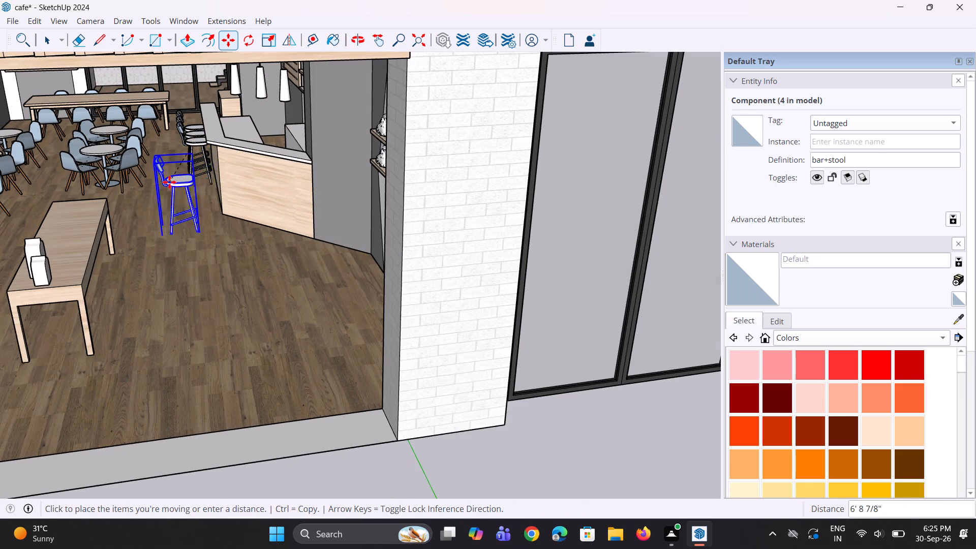
scroll(169, 182, "down", 14)
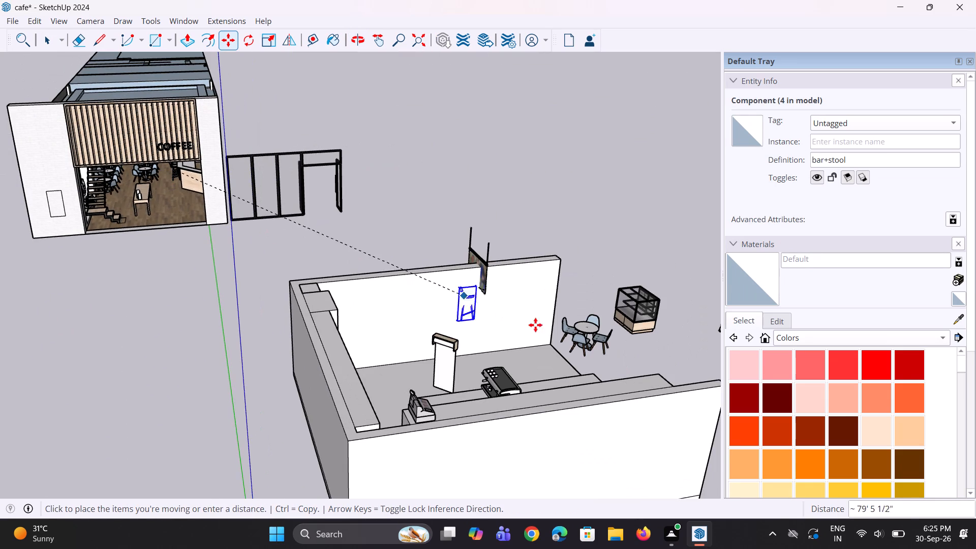
left_click(627, 341)
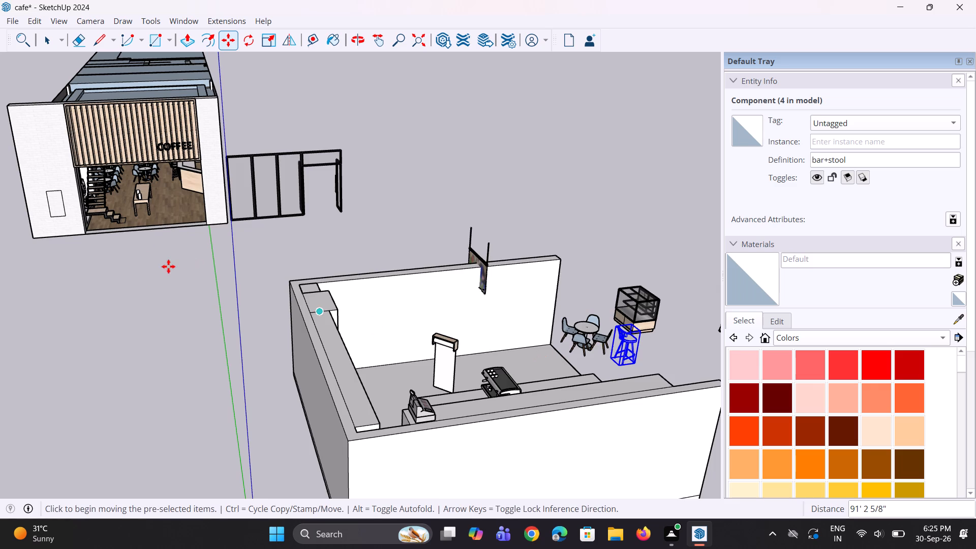
Move the tall parrot picture about 112 ft from the coffee shop's side wall to the open ground outside the café room.
scroll(142, 245, "up", 7)
middle_click_drag(116, 177, 96, 139)
scroll(91, 121, "up", 2)
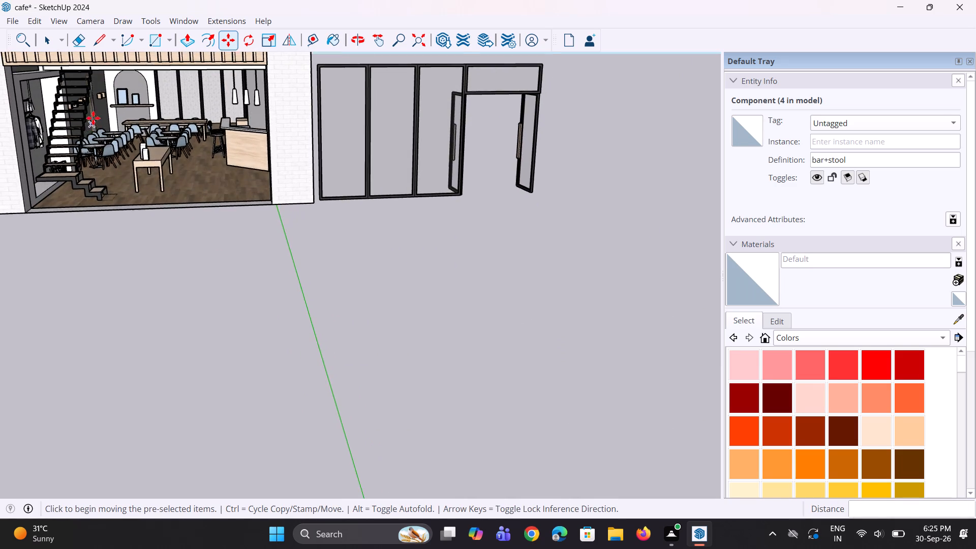
scroll(93, 118, "up", 10)
middle_click_drag(133, 108, 88, 135)
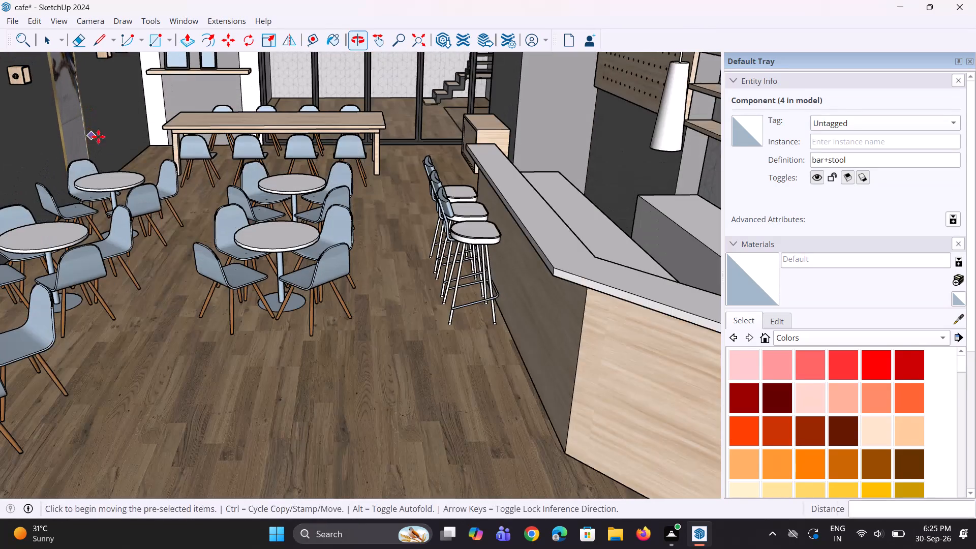
scroll(123, 140, "down", 3)
scroll(123, 140, "up", 1)
scroll(185, 146, "down", 8)
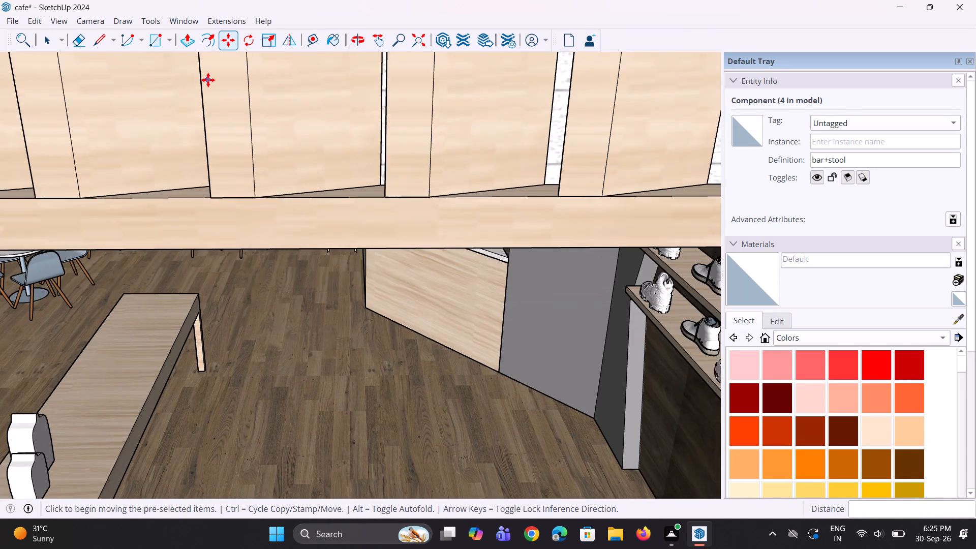
middle_click_drag(208, 182, 169, 44)
scroll(169, 44, "down", 1)
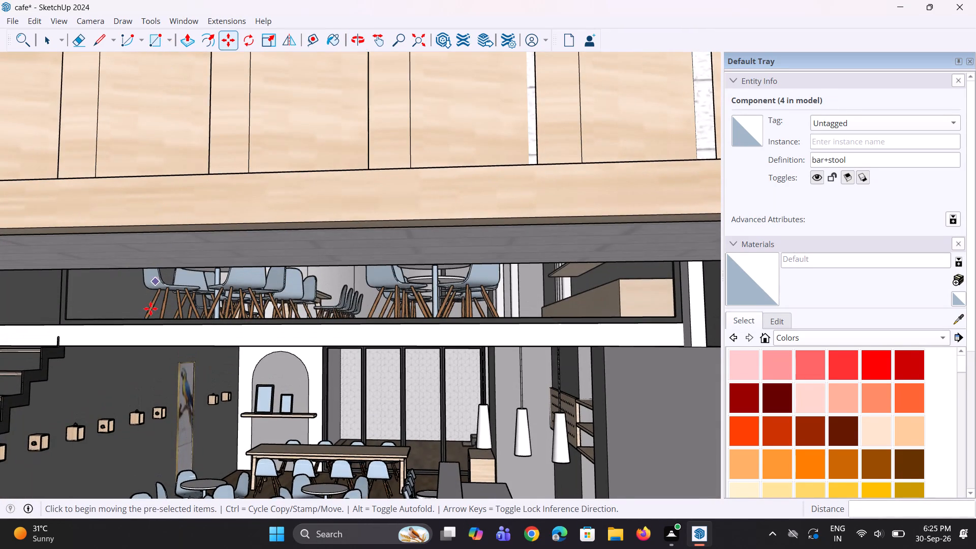
scroll(150, 309, "up", 4)
scroll(220, 291, "down", 3)
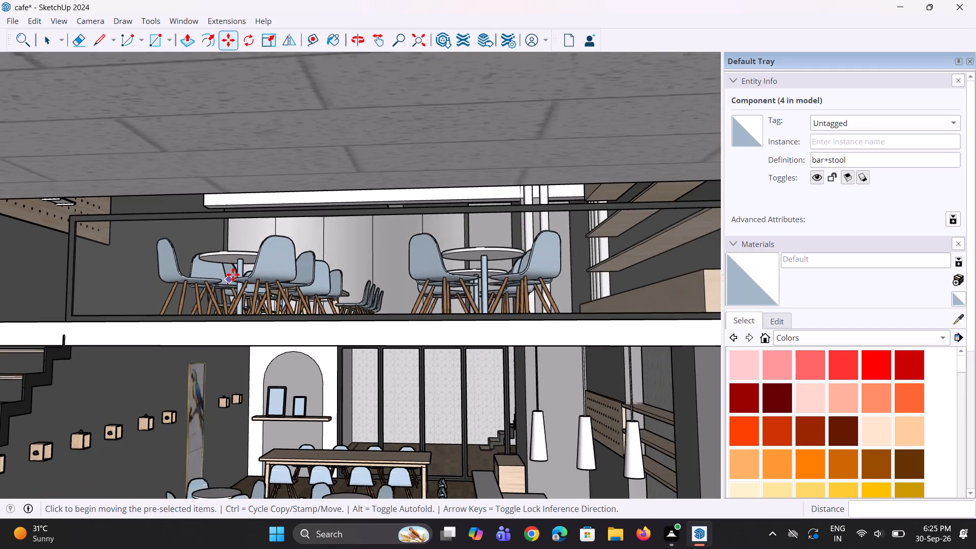
scroll(233, 274, "down", 7)
scroll(227, 428, "up", 6)
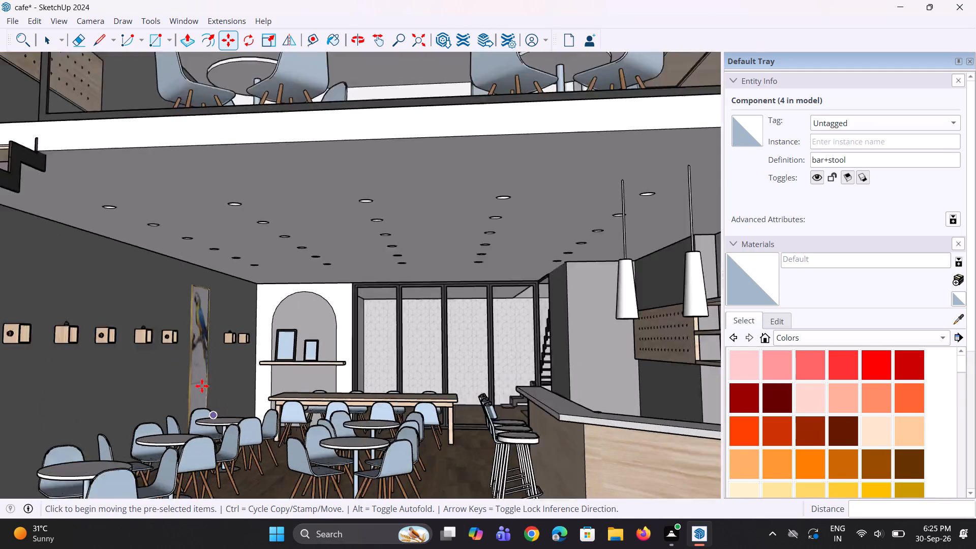
scroll(202, 386, "up", 6)
key("space")
left_click(202, 353)
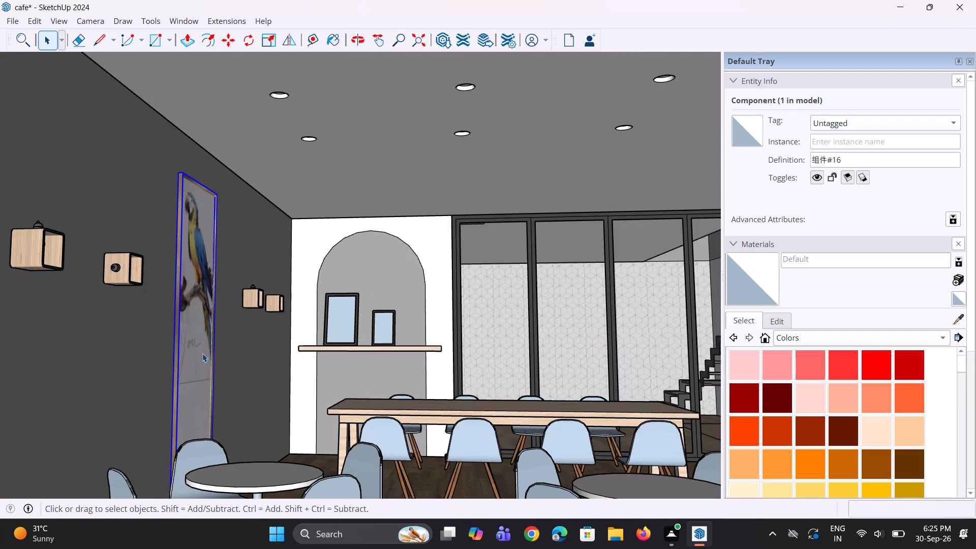
scroll(214, 353, "down", 3)
key("m")
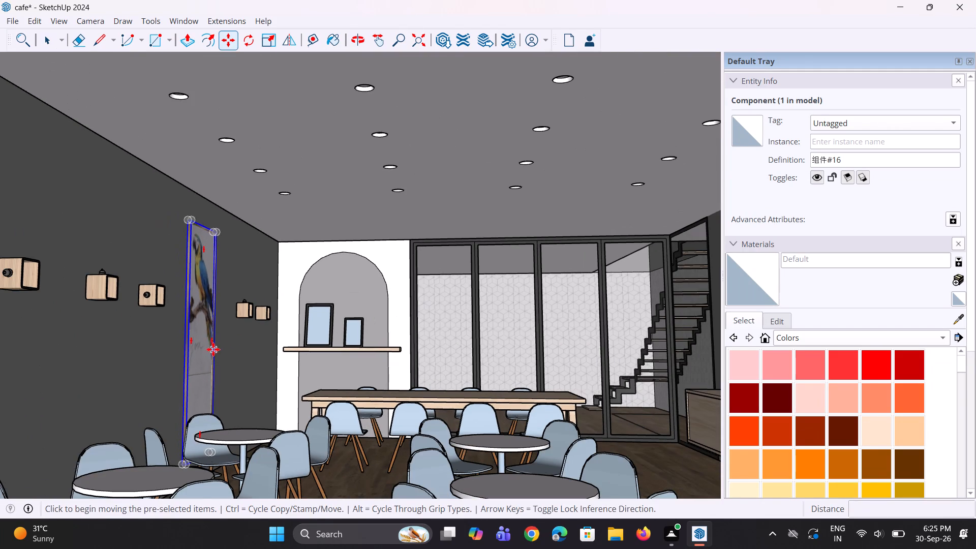
left_click(208, 346)
scroll(216, 340, "down", 14)
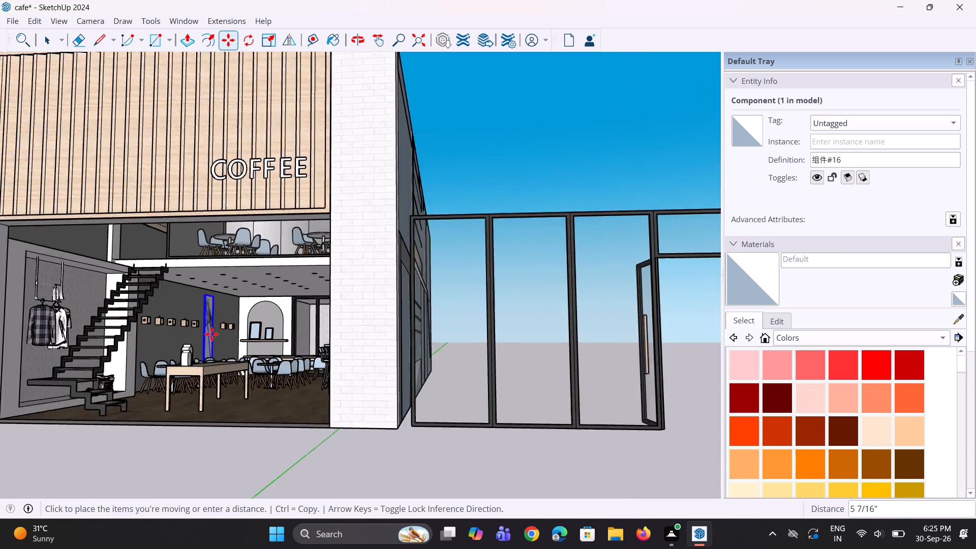
scroll(211, 334, "down", 20)
scroll(211, 334, "down", 6)
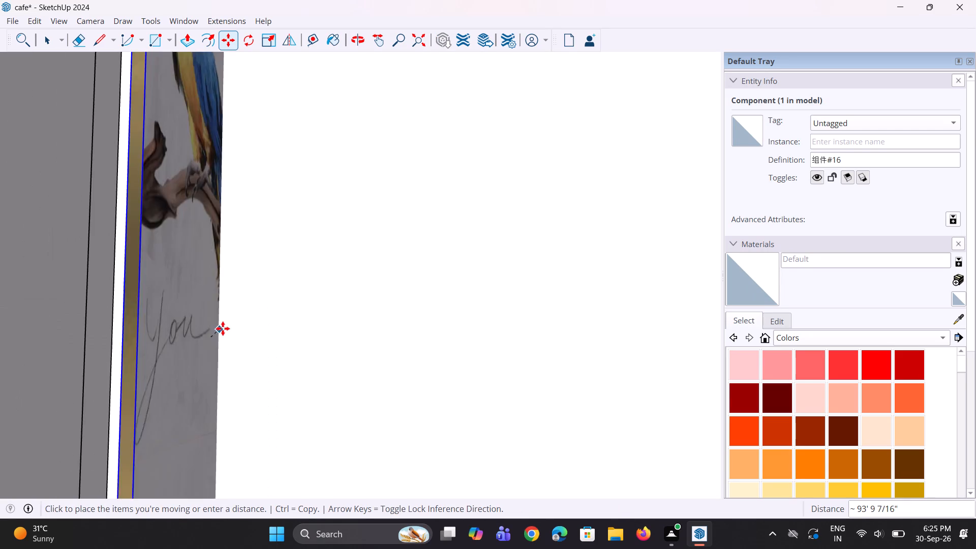
scroll(223, 328, "down", 2)
scroll(239, 326, "down", 20)
scroll(239, 326, "down", 2)
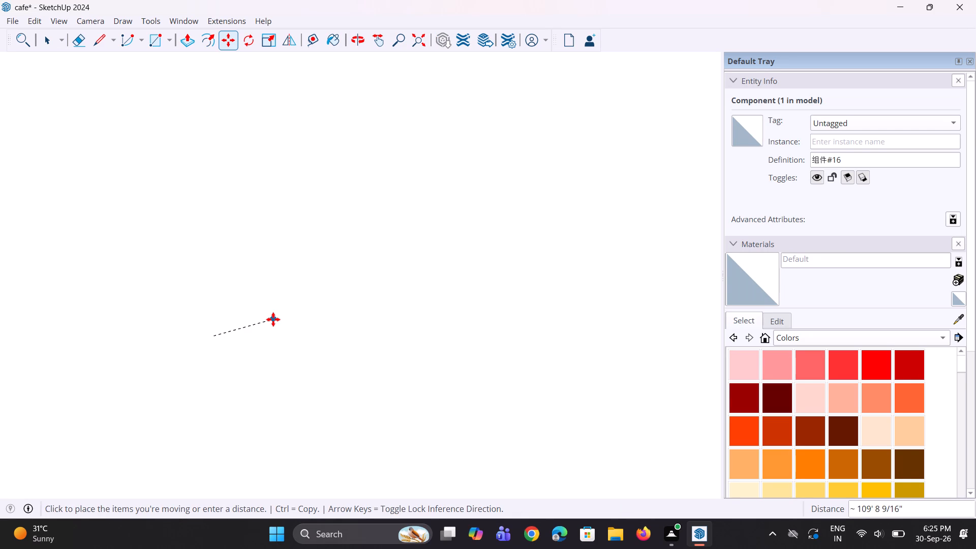
scroll(273, 319, "down", 20)
scroll(273, 319, "down", 6)
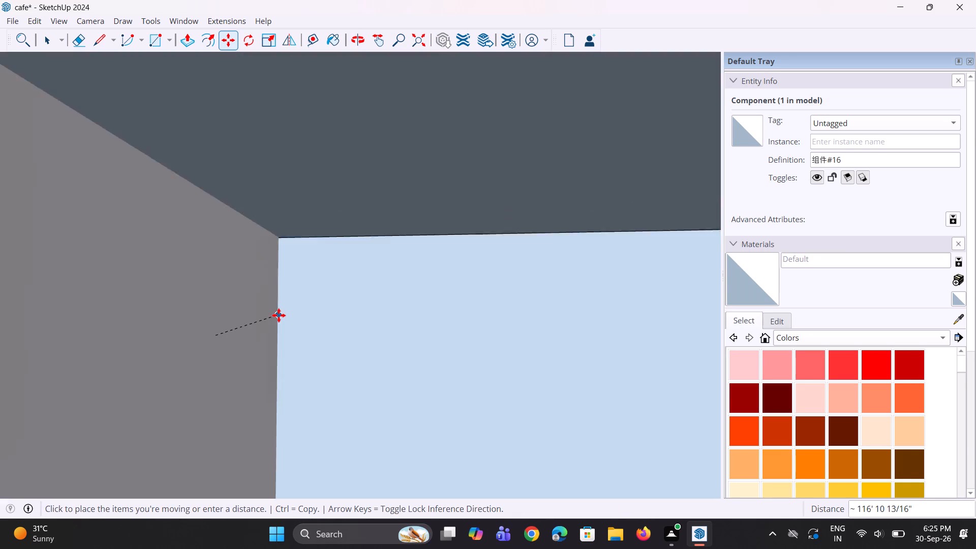
scroll(279, 315, "down", 20)
scroll(279, 315, "down", 5)
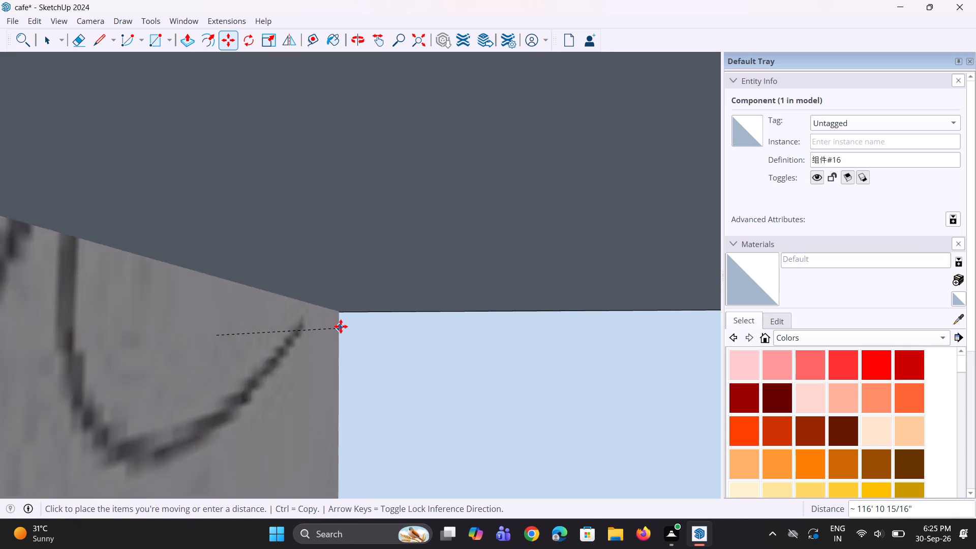
left_click(414, 48)
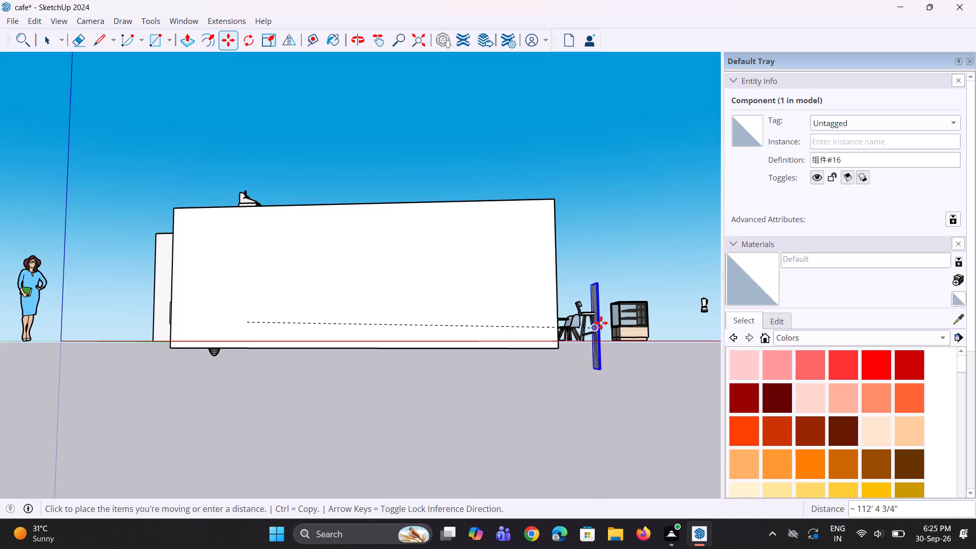
left_click(601, 323)
Move the parrot picture about 82 ft closer, to just beside the open end of the café room's back wall.
middle_click_drag(570, 371, 590, 485)
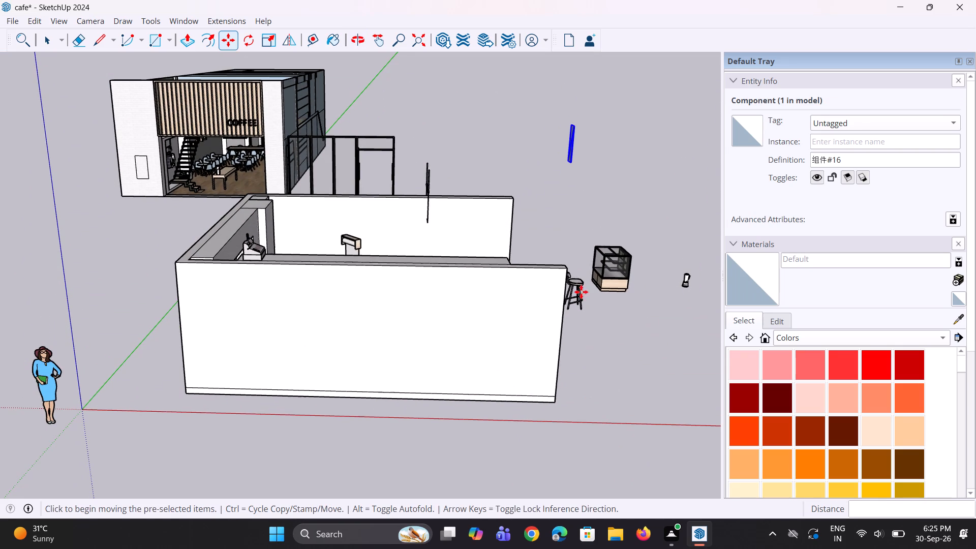
left_click(568, 152)
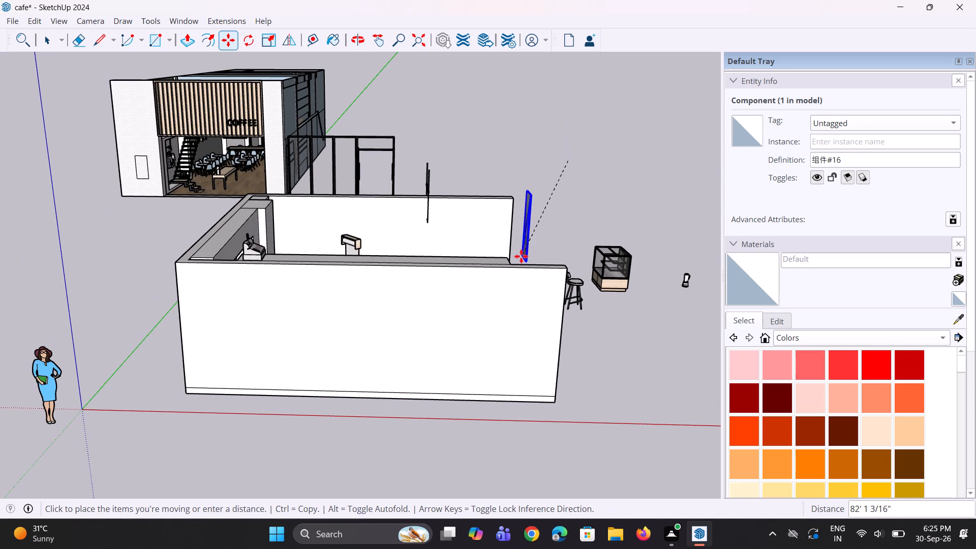
left_click(515, 258)
Move the black partition frame about 104 ft from the rear of the coffee shop to the café room's back wall.
scroll(204, 158, "up", 7)
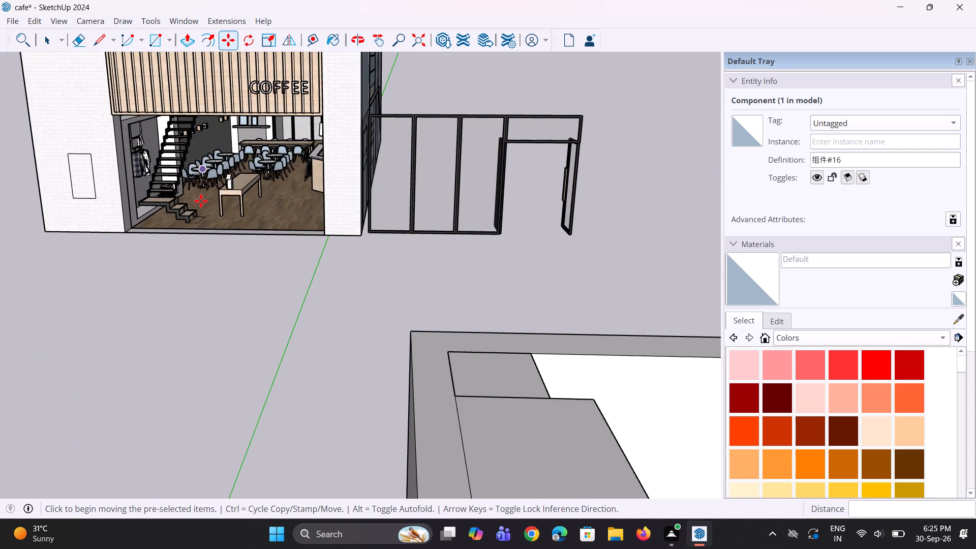
scroll(201, 201, "up", 2)
middle_click_drag(209, 195, 269, 172)
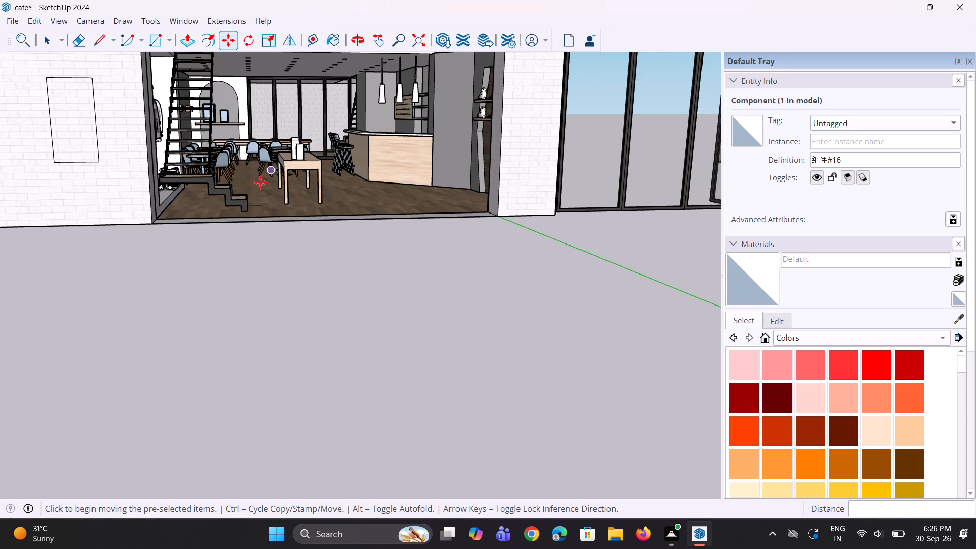
scroll(256, 186, "up", 3)
scroll(331, 228, "up", 2)
middle_click_drag(364, 188, 354, 204)
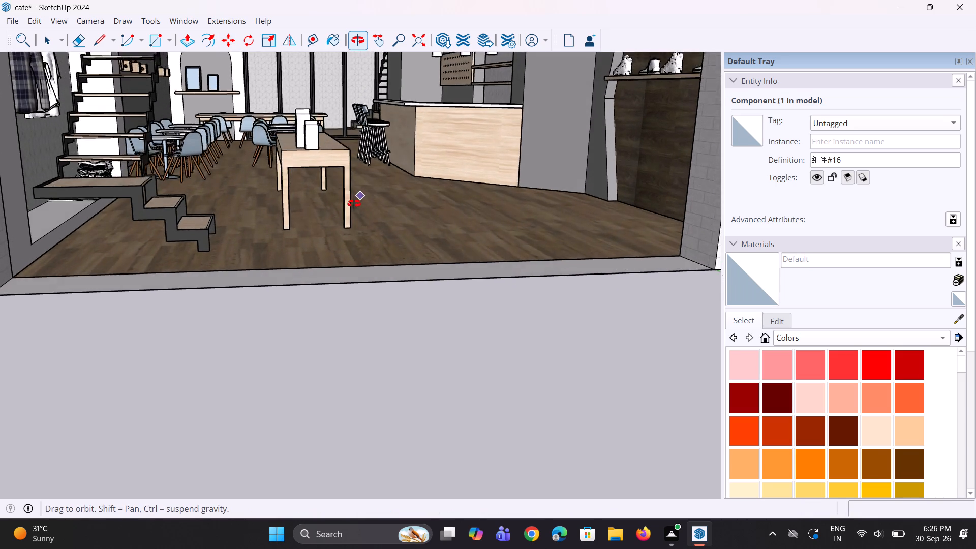
middle_click_drag(354, 204, 324, 218)
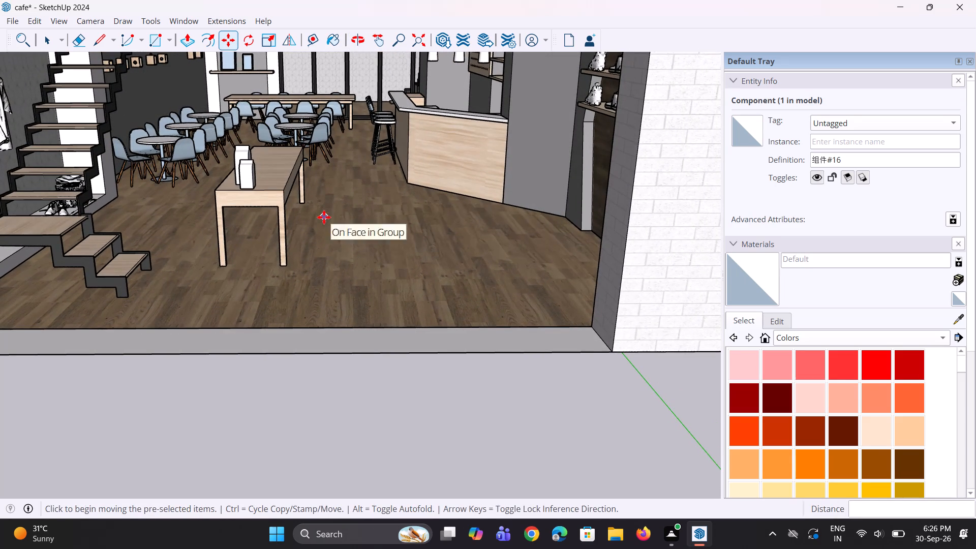
key("space")
key("space")
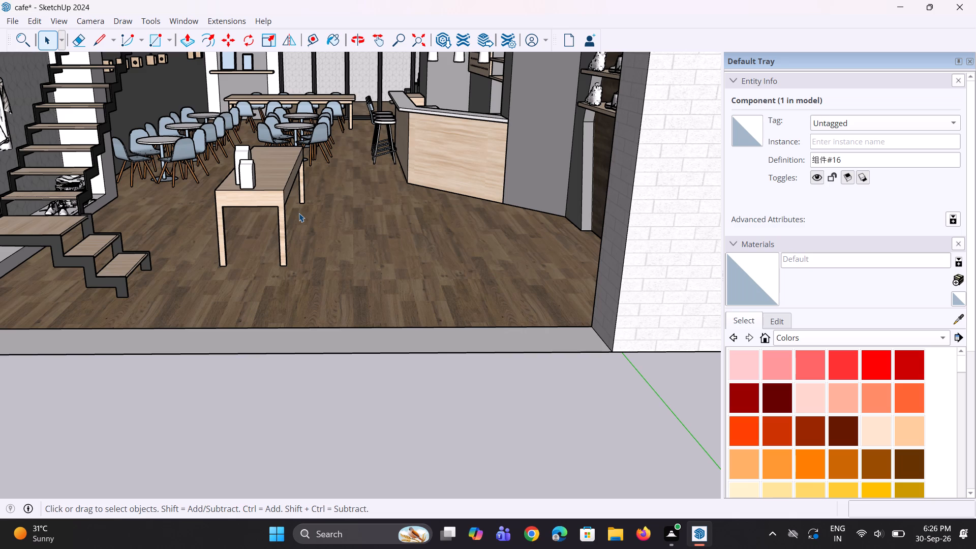
scroll(298, 213, "down", 3)
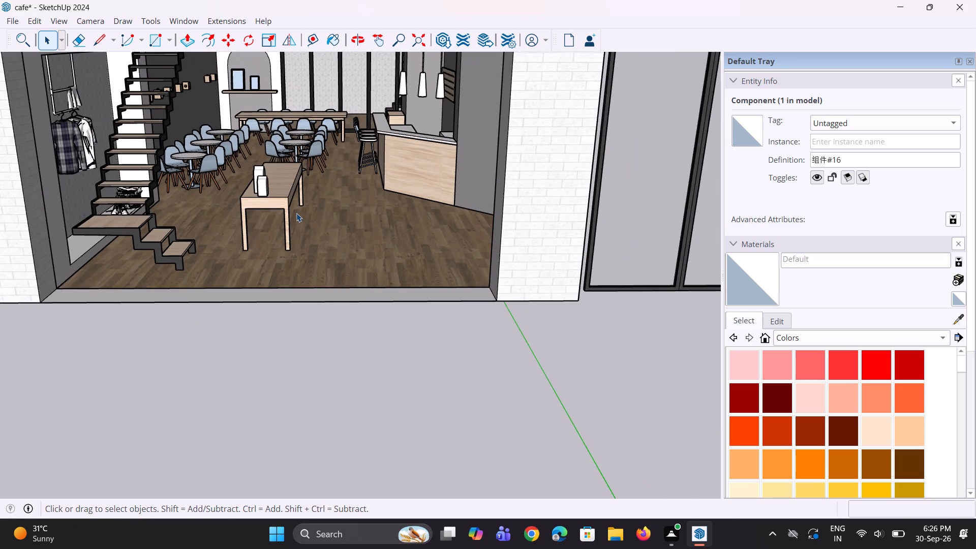
middle_click_drag(296, 213, 259, 199)
scroll(259, 199, "down", 3)
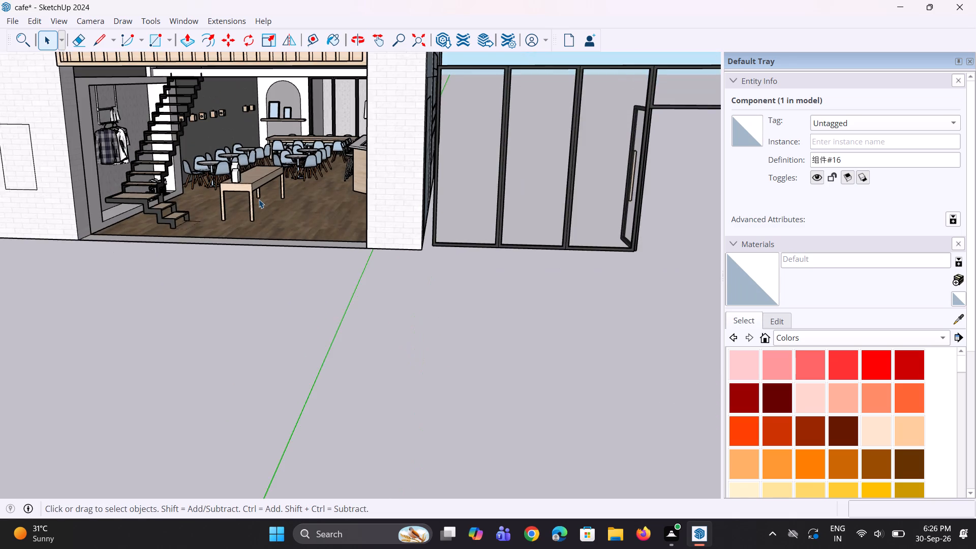
scroll(259, 199, "down", 3)
scroll(266, 173, "up", 5)
middle_click_drag(268, 158, 286, 163)
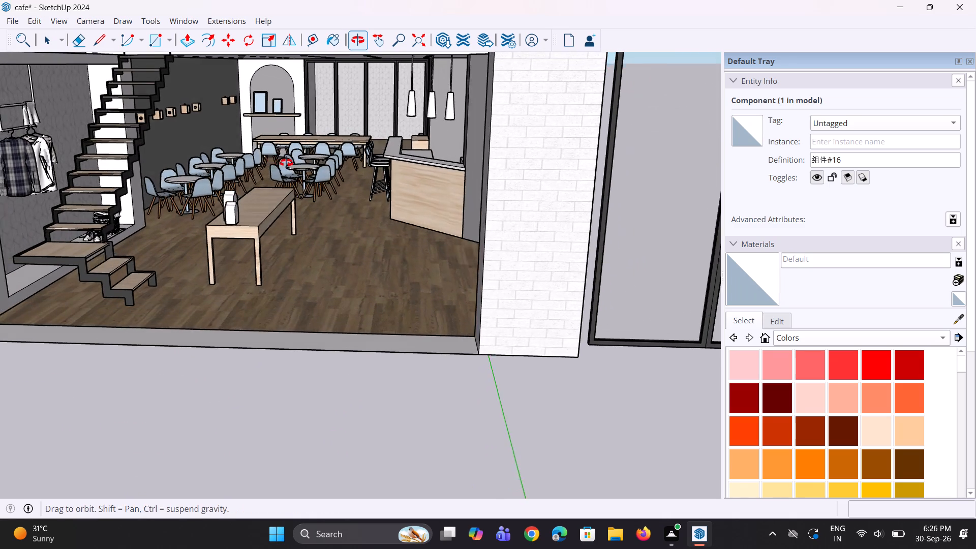
middle_click_drag(286, 163, 324, 149)
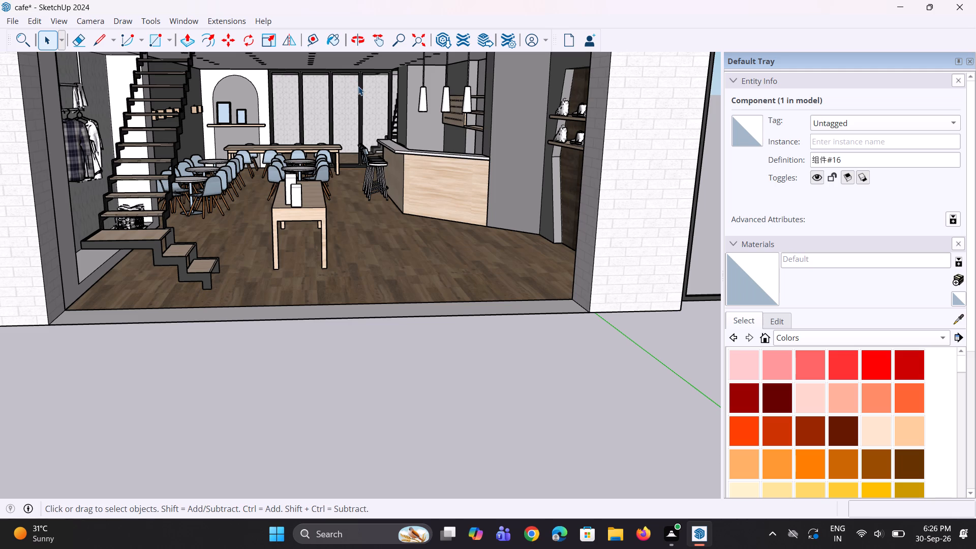
left_click(358, 86)
key("m")
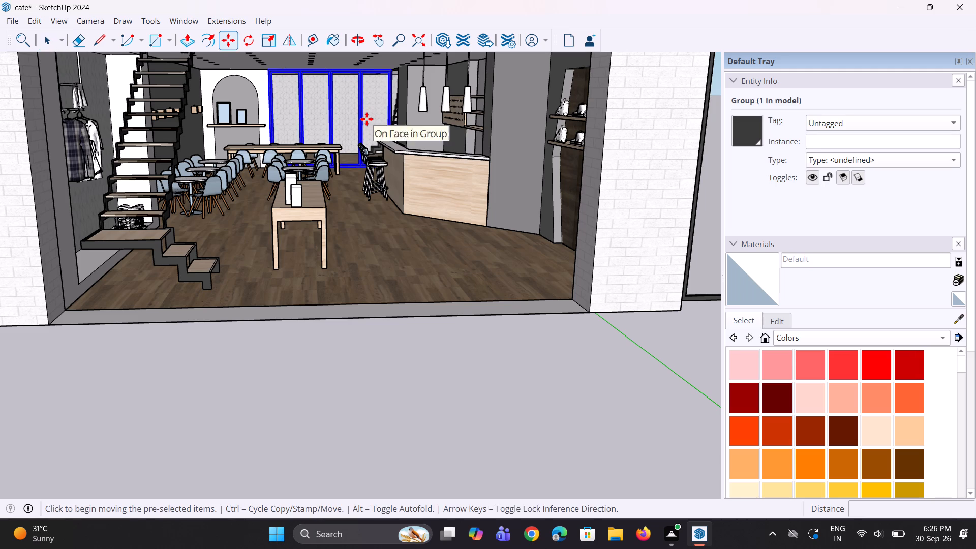
left_click(363, 120)
scroll(339, 168, "down", 4)
scroll(291, 166, "down", 2)
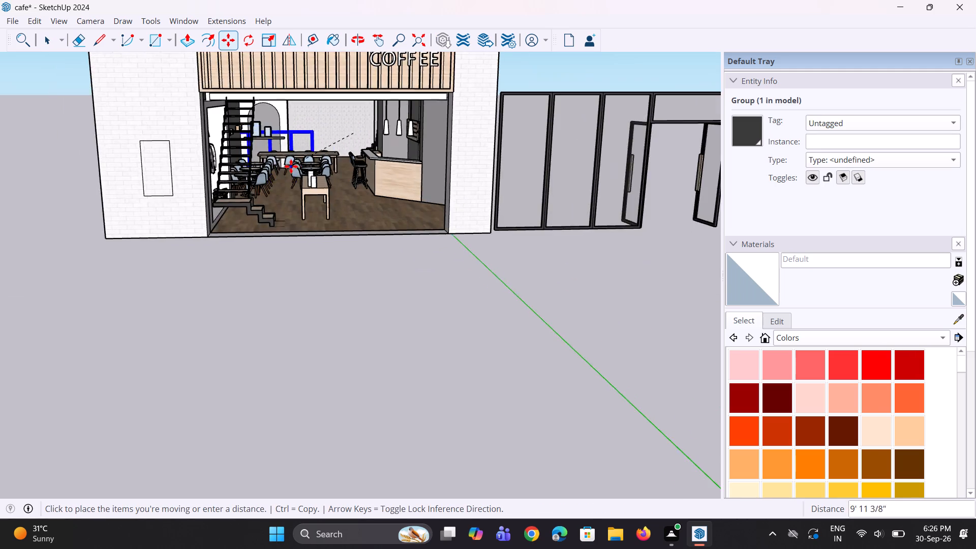
scroll(291, 166, "down", 4)
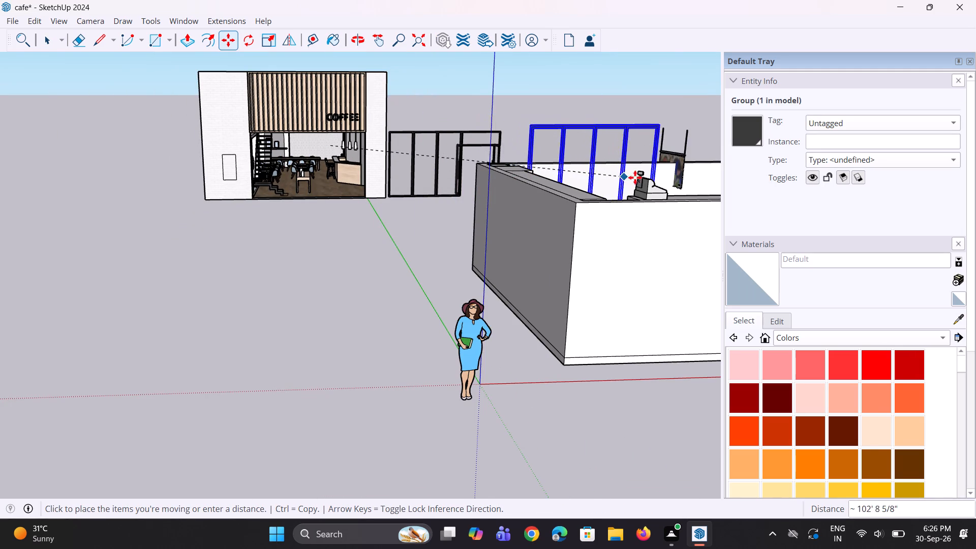
left_click(667, 179)
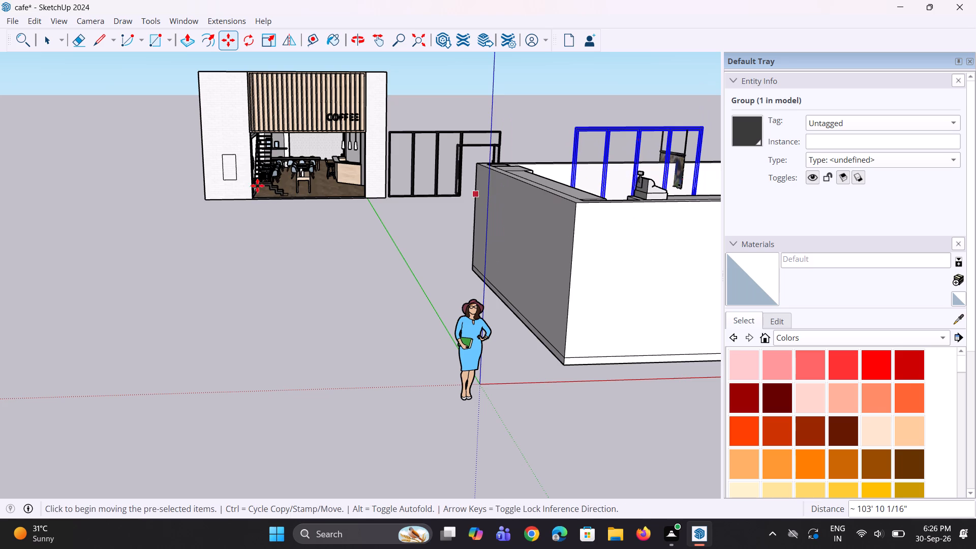
Examine the coffee shop's seating area, bar and rear wall for further items to bring over.
scroll(245, 176, "up", 2)
scroll(285, 145, "up", 12)
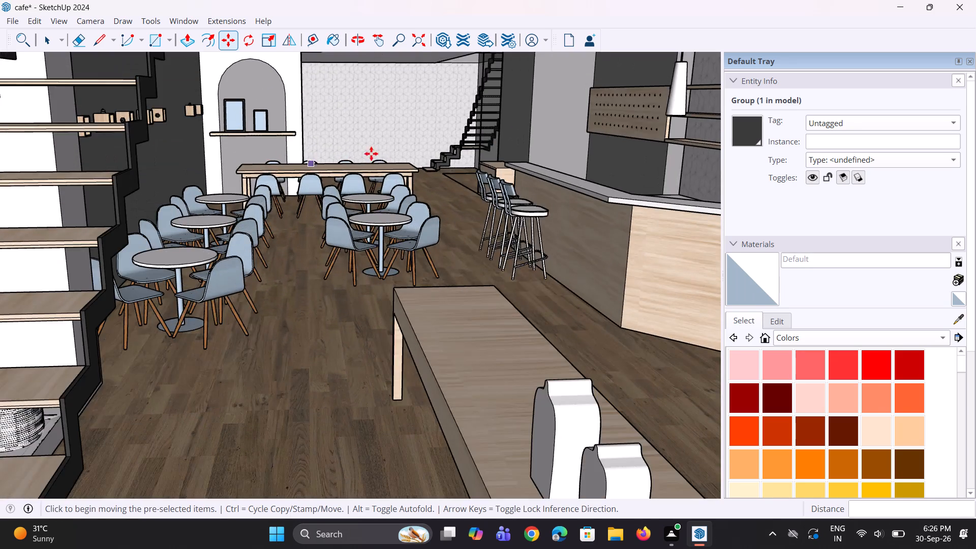
scroll(386, 153, "up", 2)
key("space")
key("space")
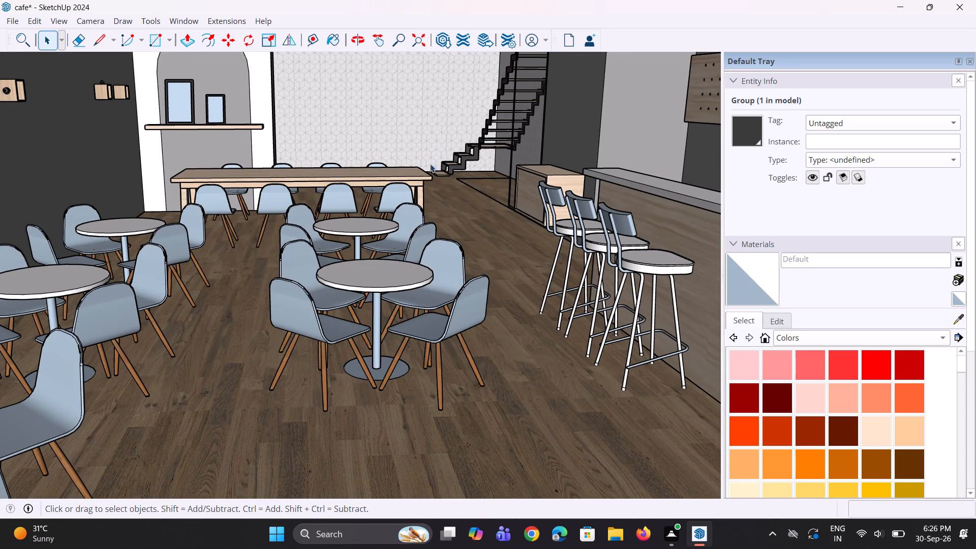
middle_click_drag(301, 171, 248, 172)
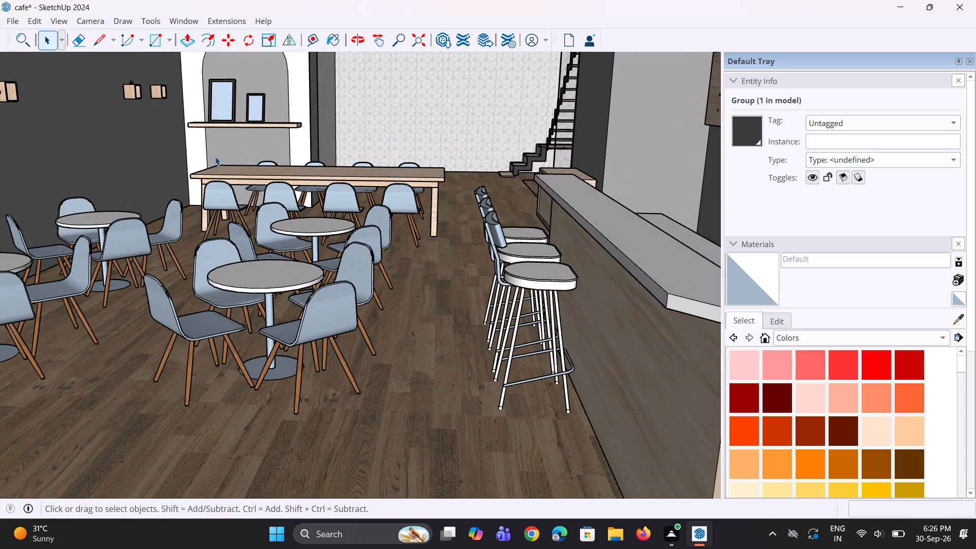
Inspect the café room's interior and the placement of the moved partition frame, hanging painting and counter equipment.
scroll(238, 136, "down", 14)
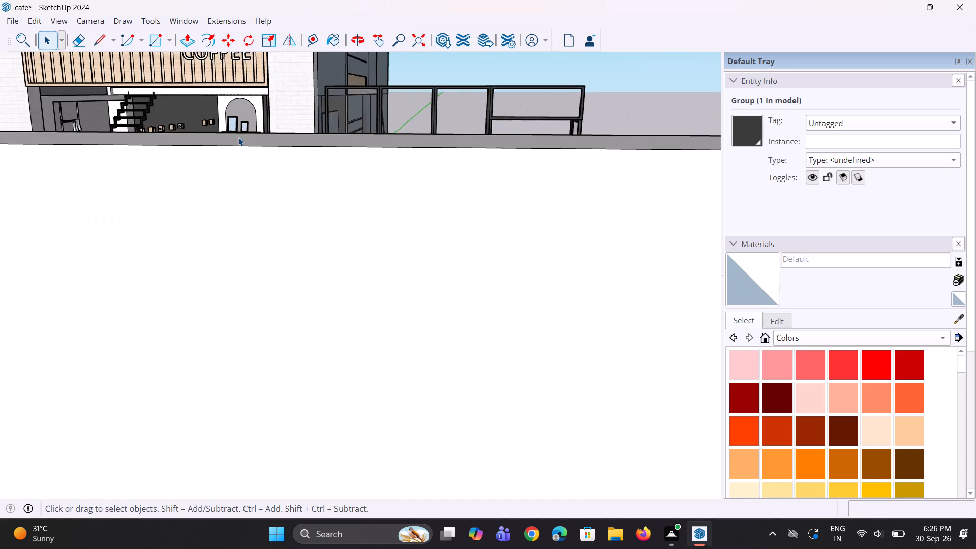
scroll(332, 157, "down", 19)
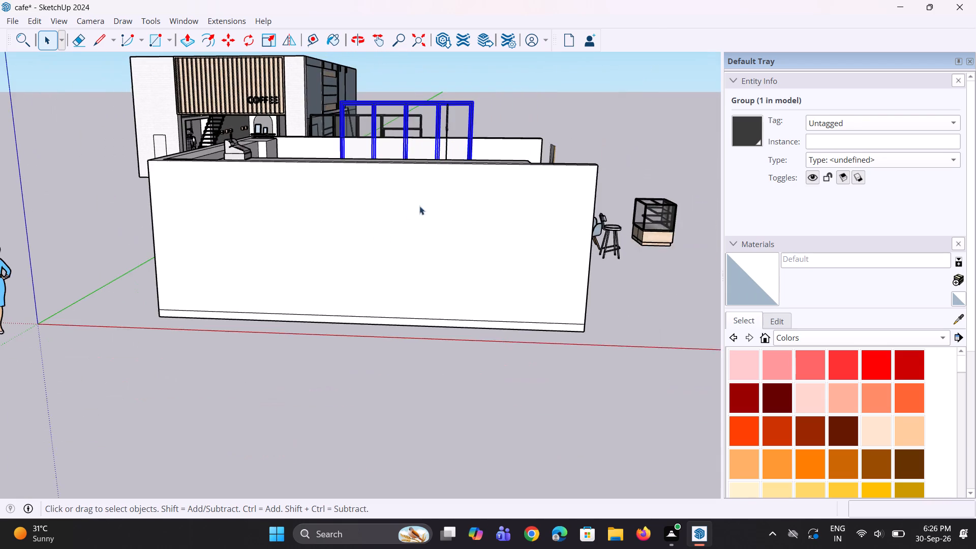
middle_click_drag(416, 211, 71, 248)
scroll(410, 228, "up", 4)
middle_click_drag(387, 231, 203, 278)
scroll(196, 242, "up", 1)
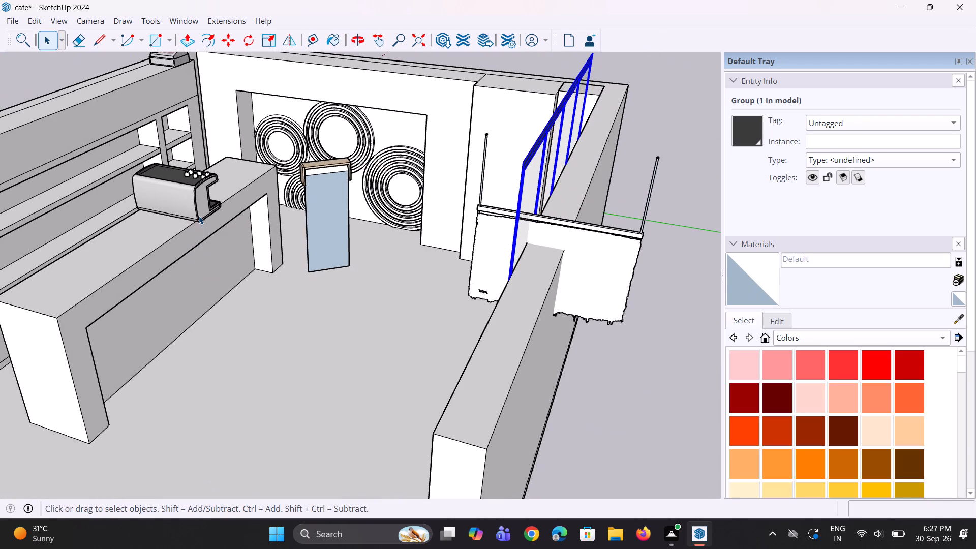
Rotate the espresso machine on the café counter 90° in the horizontal plane.
left_click(201, 206)
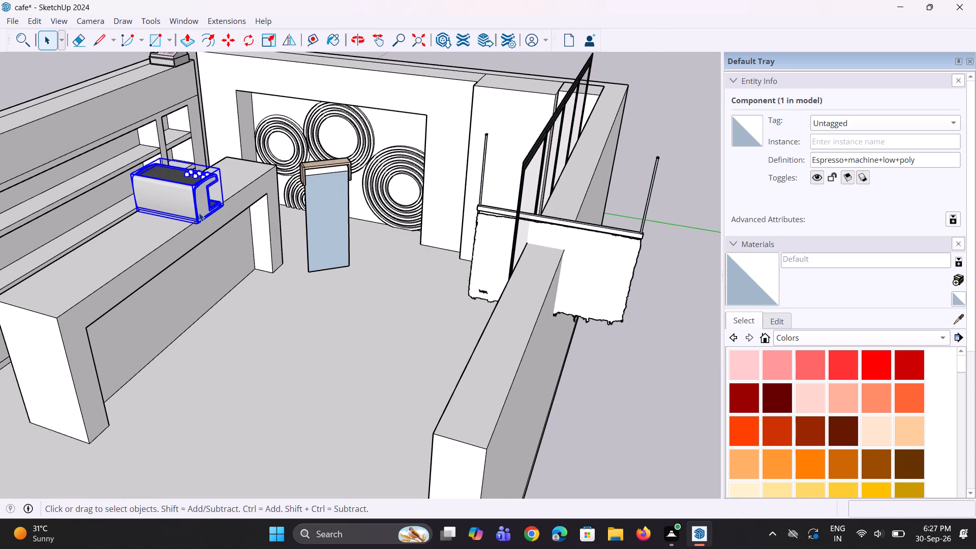
left_click(249, 42)
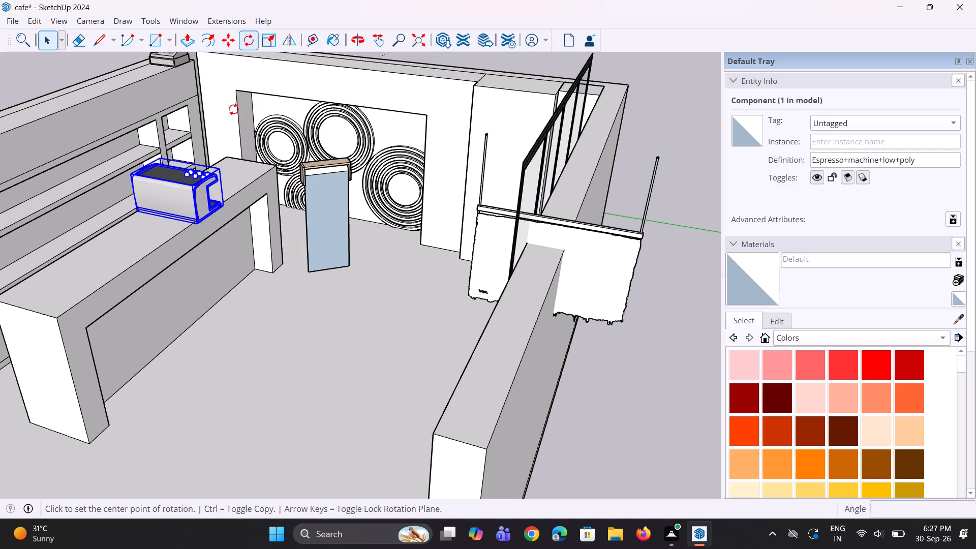
left_click(119, 259)
left_click(169, 226)
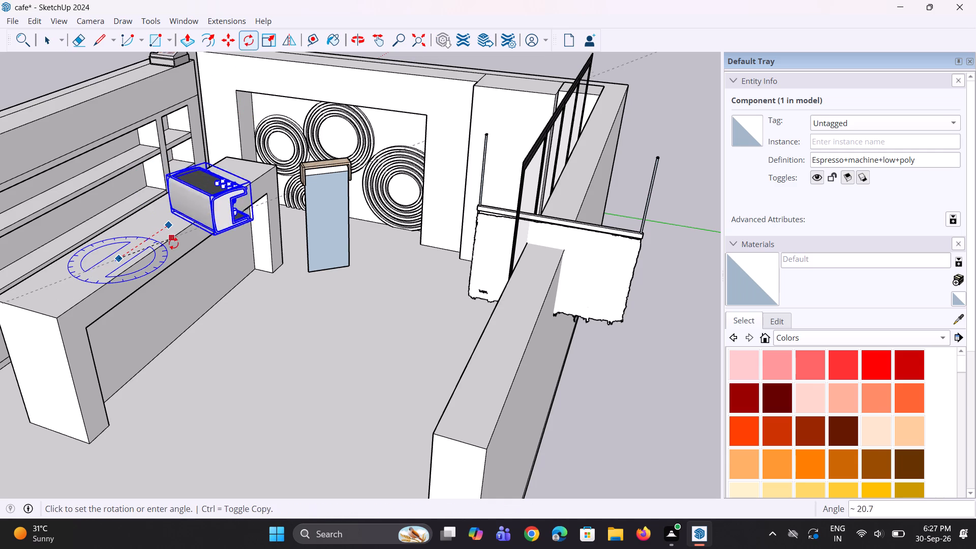
left_click(186, 282)
Move the rotated espresso machine about 5' 7" back onto the café counter's top.
scroll(216, 285, "up", 3)
key("m")
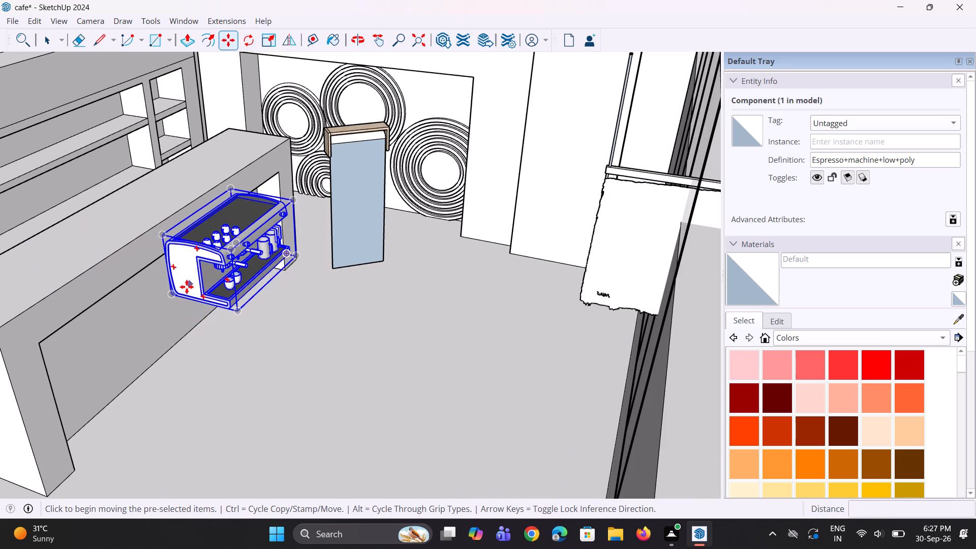
left_click(171, 291)
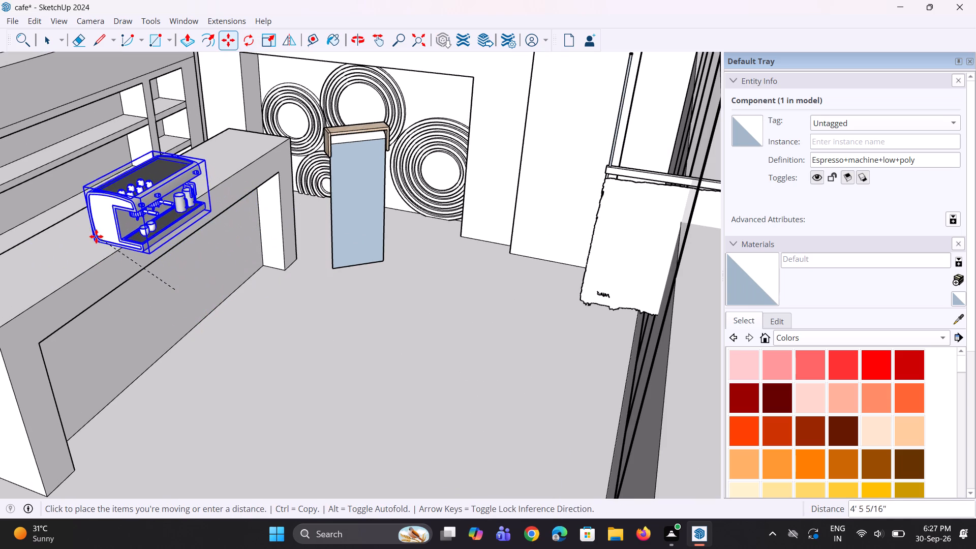
left_click(71, 228)
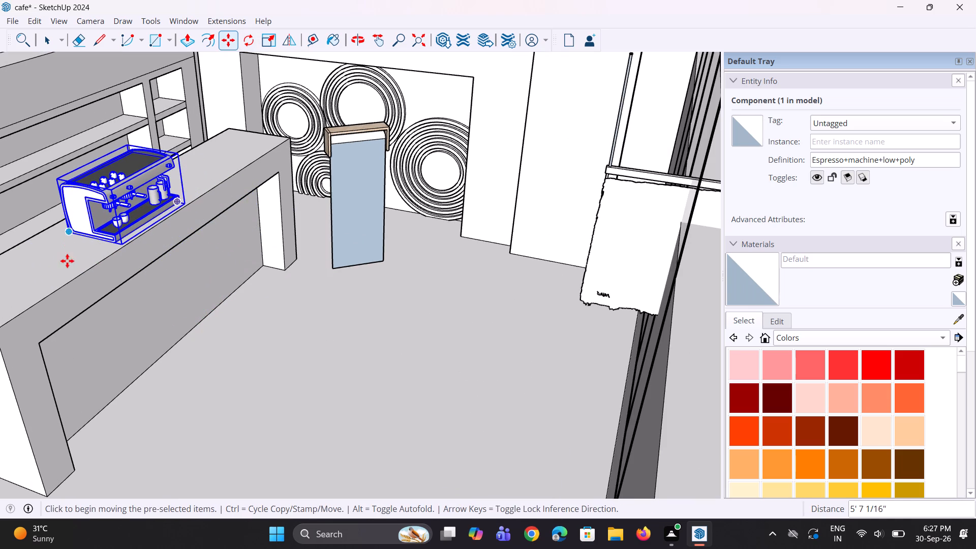
scroll(113, 247, "up", 1)
scroll(113, 247, "down", 9)
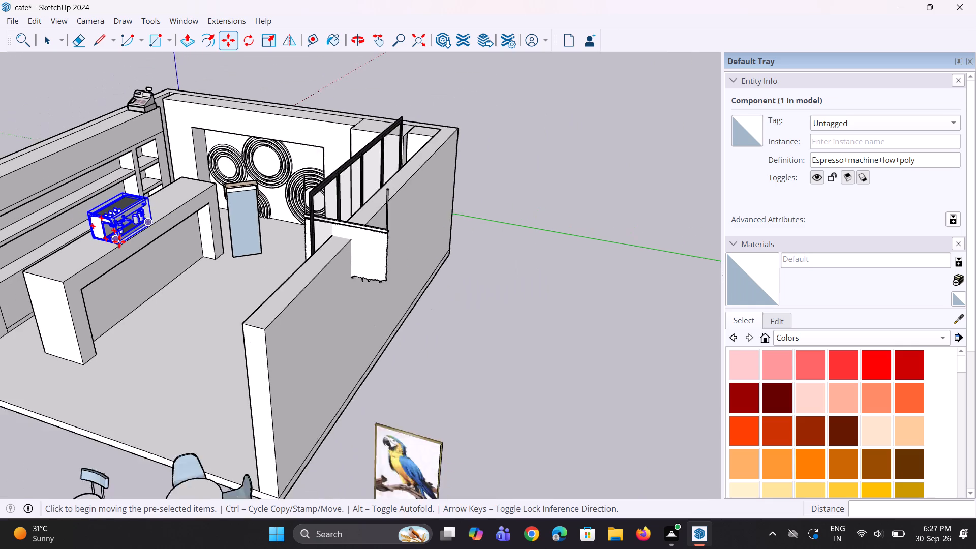
scroll(119, 241, "up", 2)
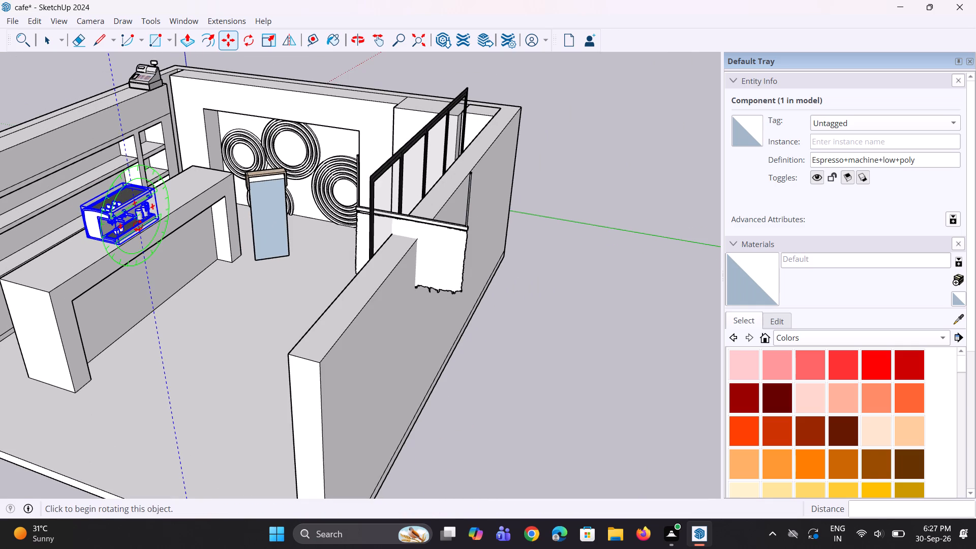
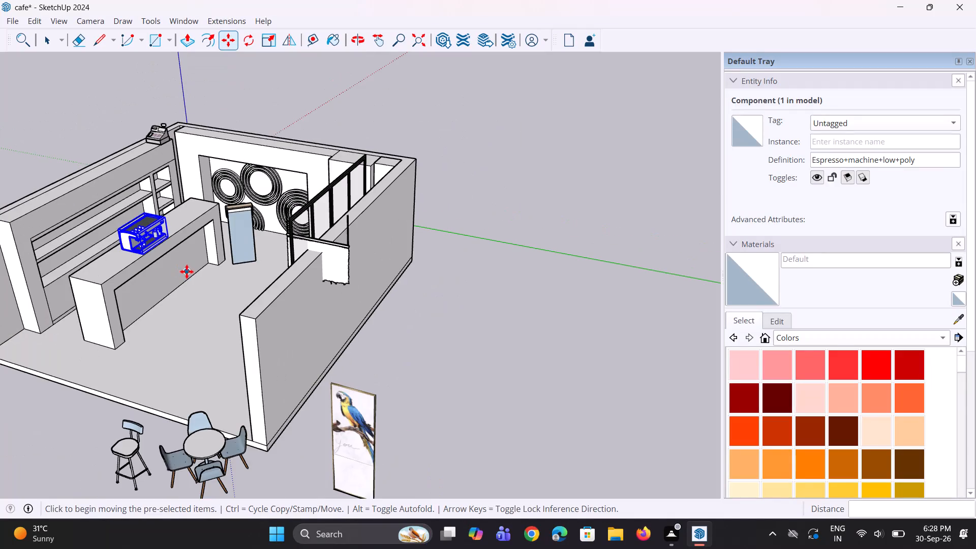
Inspect the café room from several sides to check the espresso machine's placement on the counter.
middle_click_drag(187, 300, 503, 303)
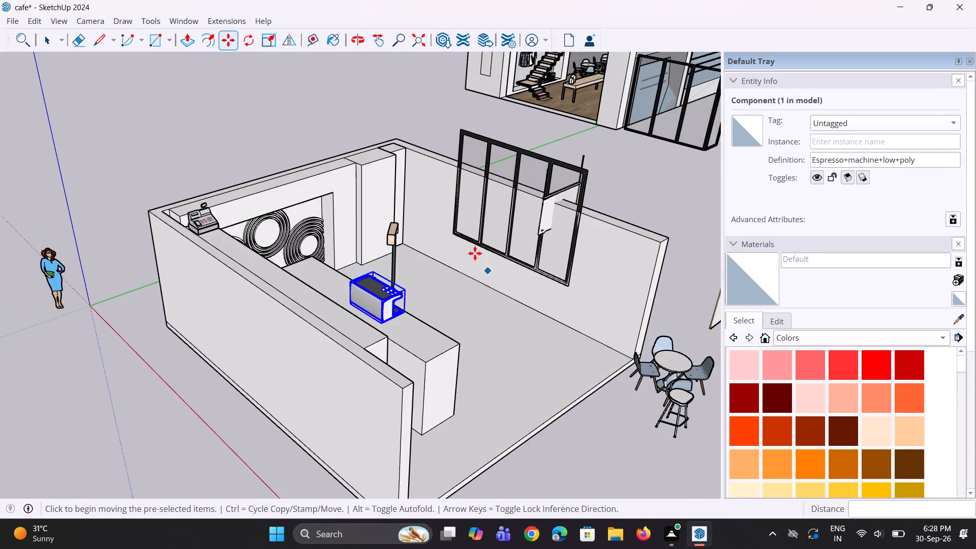
scroll(475, 253, "up", 7)
scroll(564, 206, "down", 10)
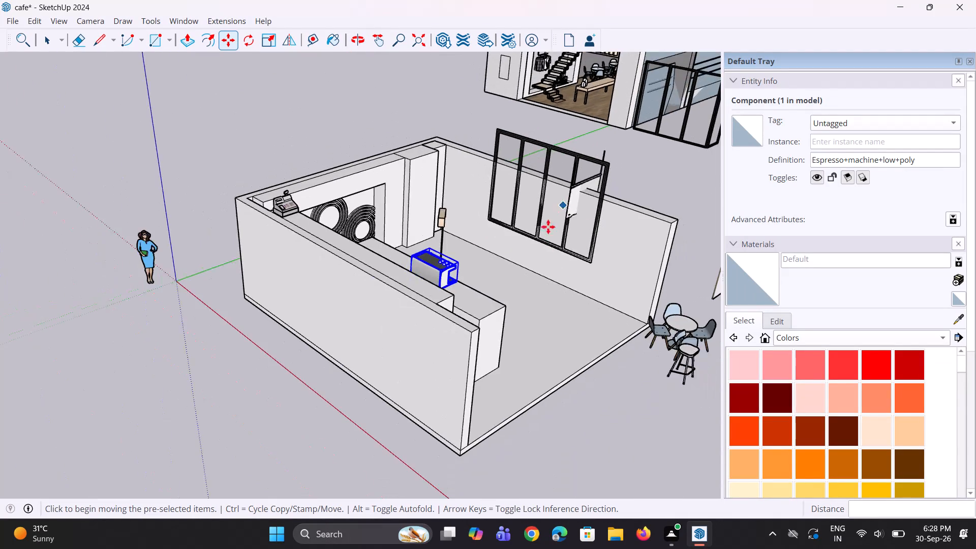
middle_click_drag(543, 260, 295, 239)
scroll(301, 239, "up", 2)
scroll(324, 240, "down", 7)
middle_click_drag(341, 302, 270, 344)
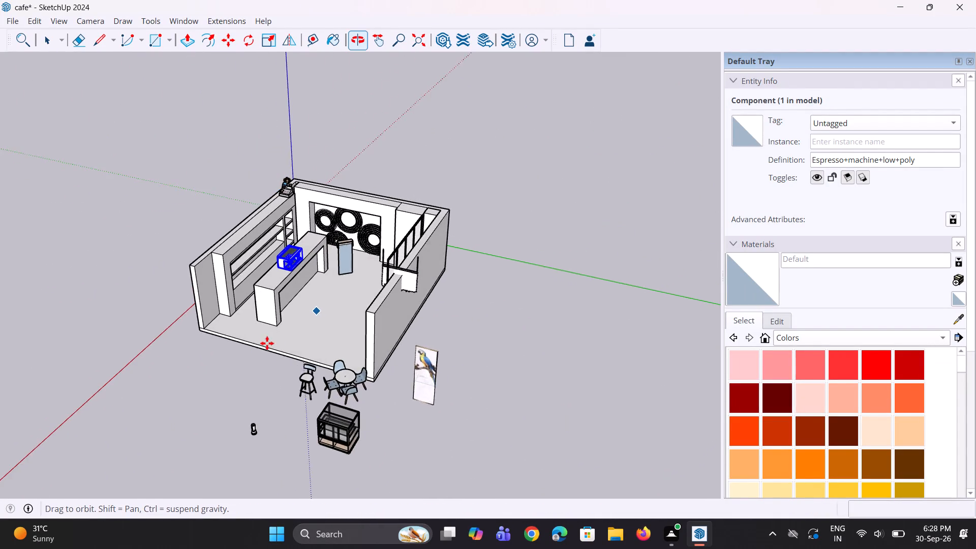
scroll(256, 345, "up", 7)
scroll(269, 327, "down", 3)
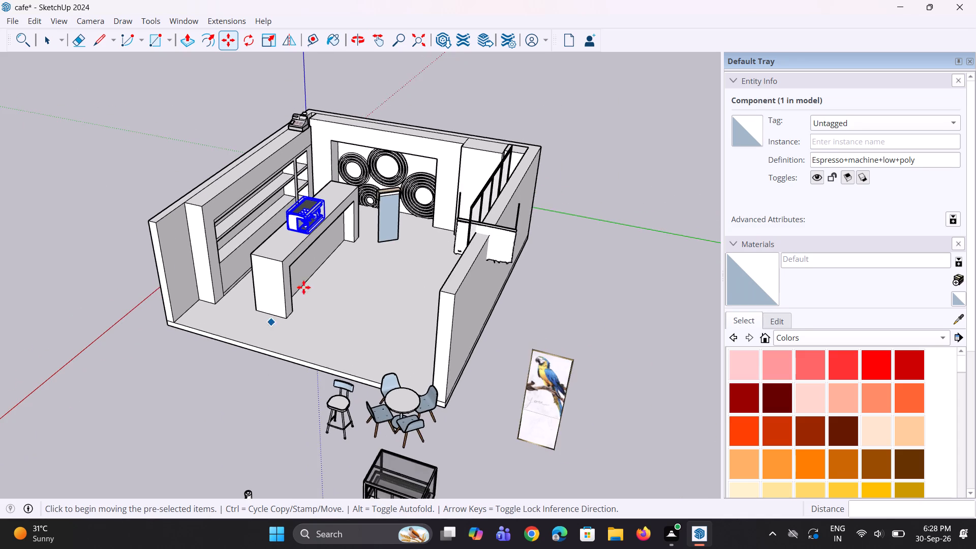
Move the espresso machine off the café counter, about 4' 9" back onto the lower ledge of the shelving wall.
scroll(320, 245, "up", 5)
middle_click_drag(312, 233, 269, 227)
scroll(241, 168, "up", 2)
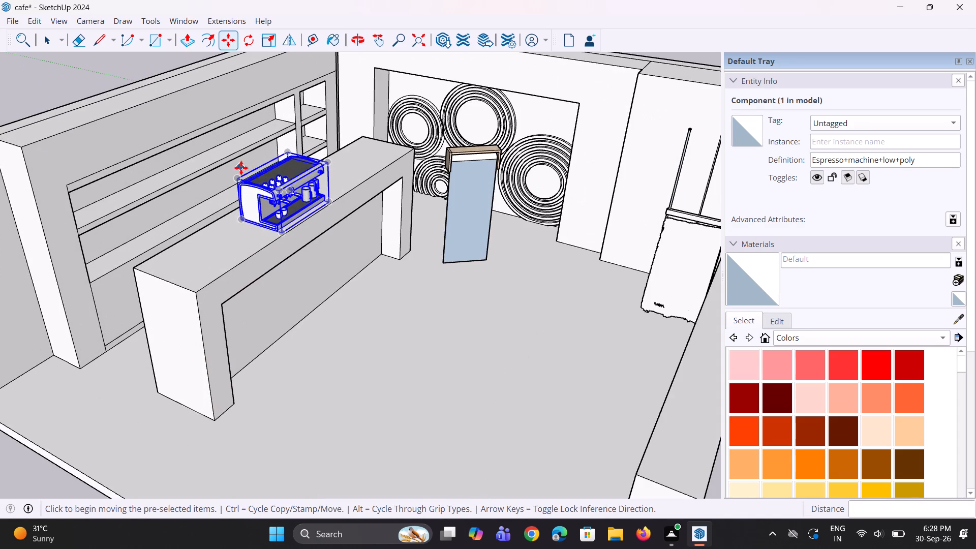
key("m")
left_click(246, 221)
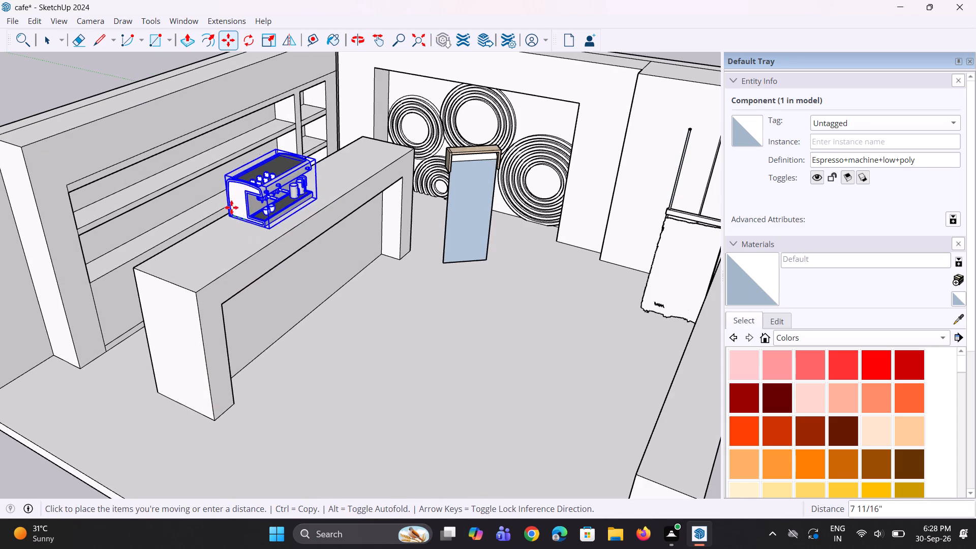
left_click(206, 203)
middle_click_drag(223, 209, 290, 206)
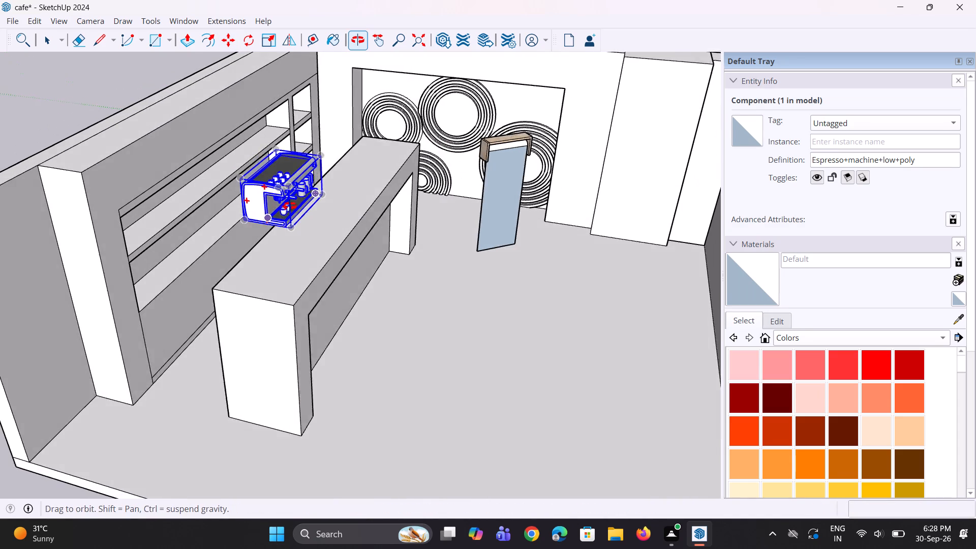
middle_click_drag(290, 206, 300, 201)
left_click(253, 216)
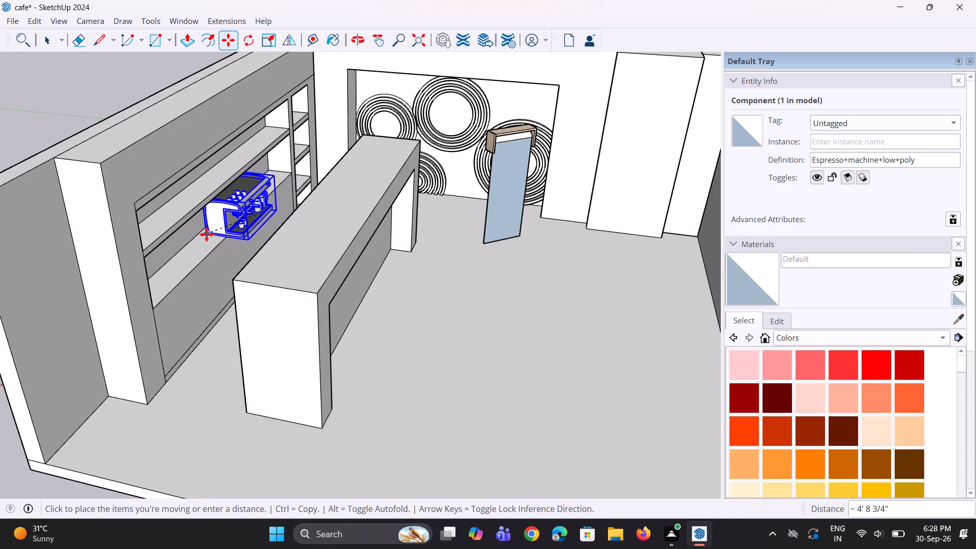
left_click(206, 234)
Push/Pull the front face of the shelving wall's lower ledge outward 8 3/4" beneath the espresso machine.
middle_click_drag(271, 224, 233, 293)
scroll(233, 276, "up", 6)
middle_click_drag(228, 268, 219, 260)
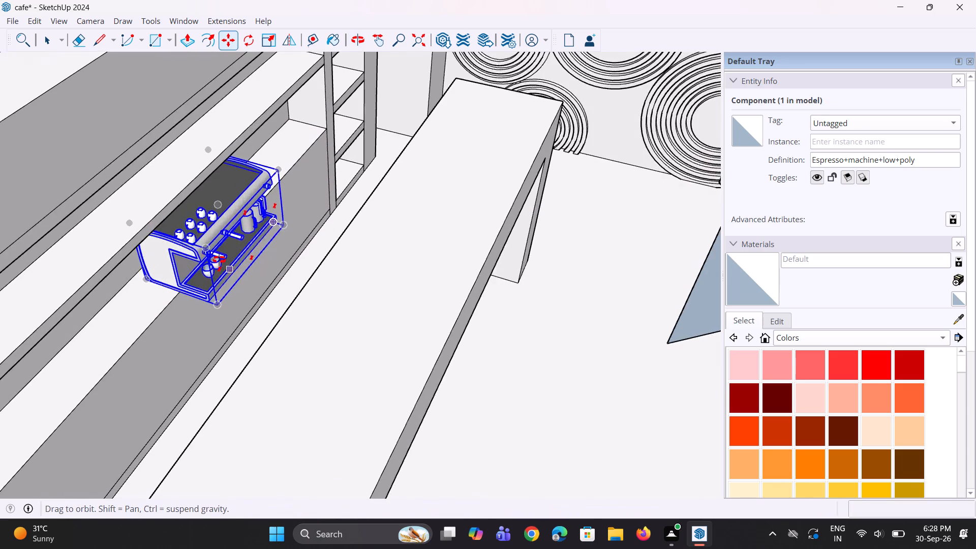
middle_click_drag(219, 260, 281, 226)
scroll(285, 209, "down", 4)
middle_click_drag(160, 381, 166, 387)
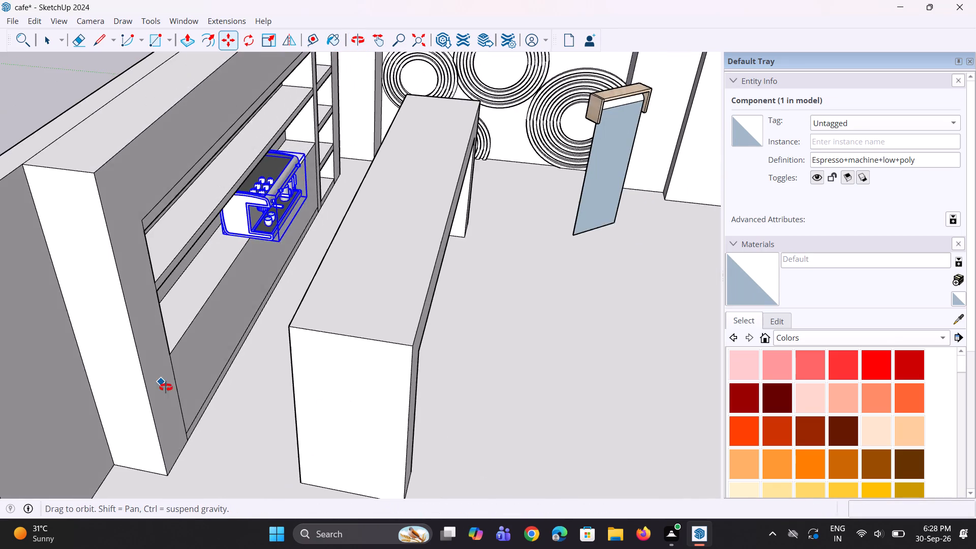
middle_click_drag(166, 387, 161, 390)
scroll(165, 392, "up", 2)
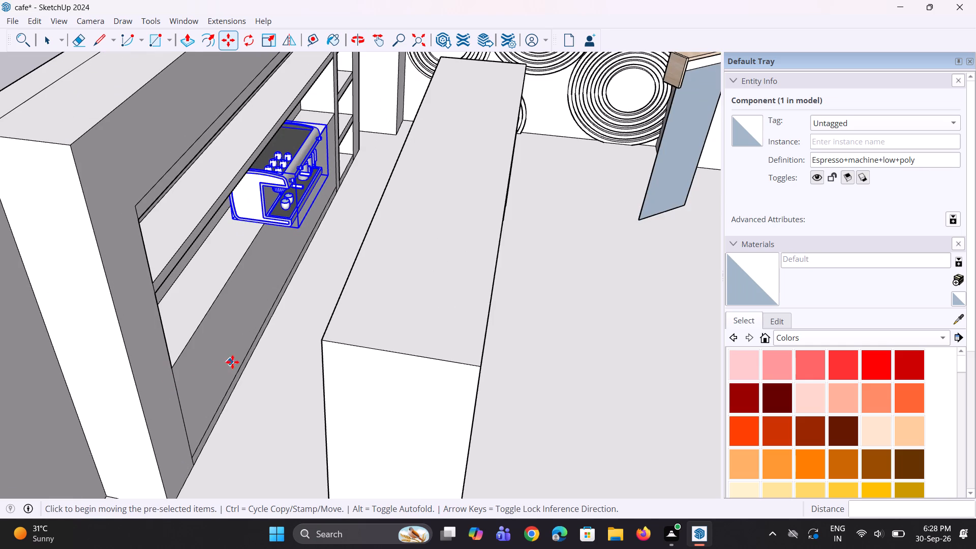
key("p")
left_click(218, 348)
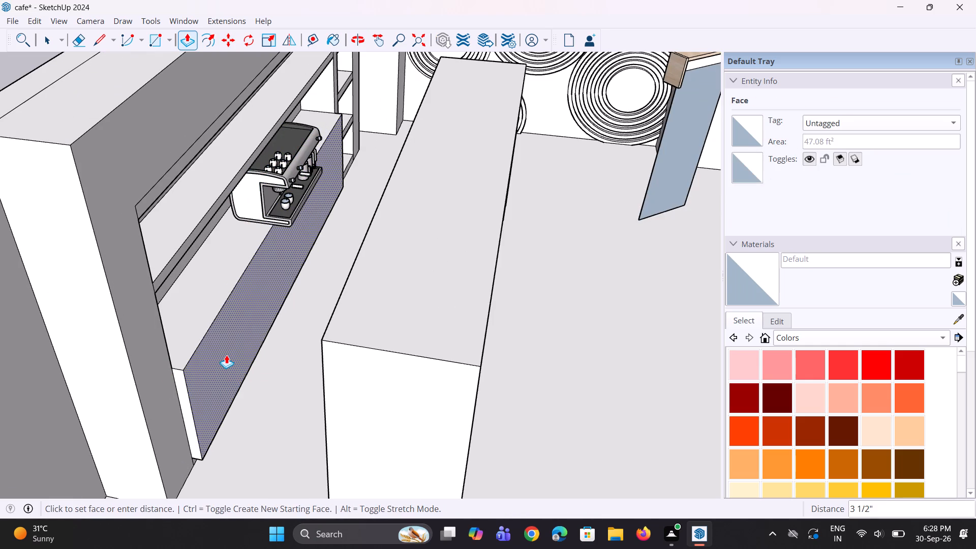
left_click(239, 368)
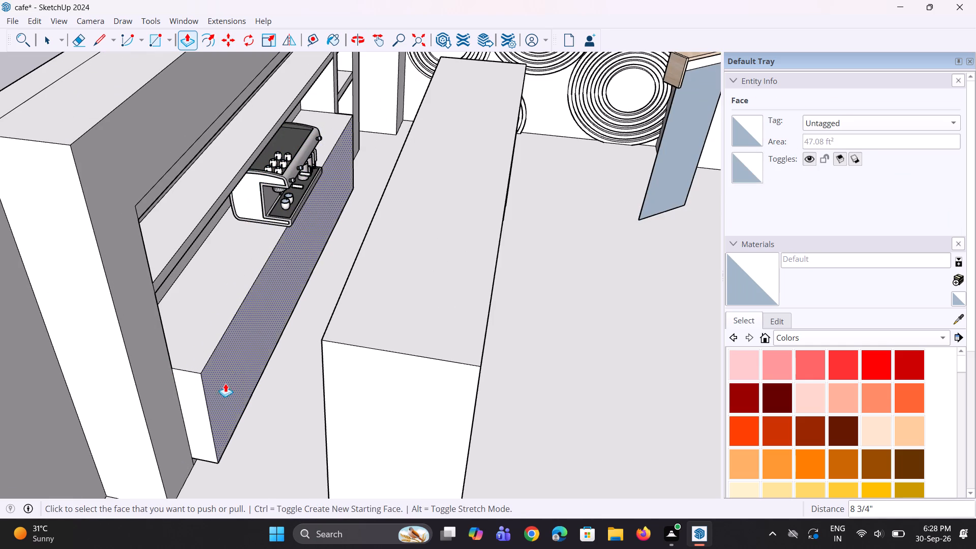
Pull the shelving wall's front frame and the post face beside the small shelves outward 8 3/4", flush with the extended ledge.
left_click(172, 432)
left_click(210, 406)
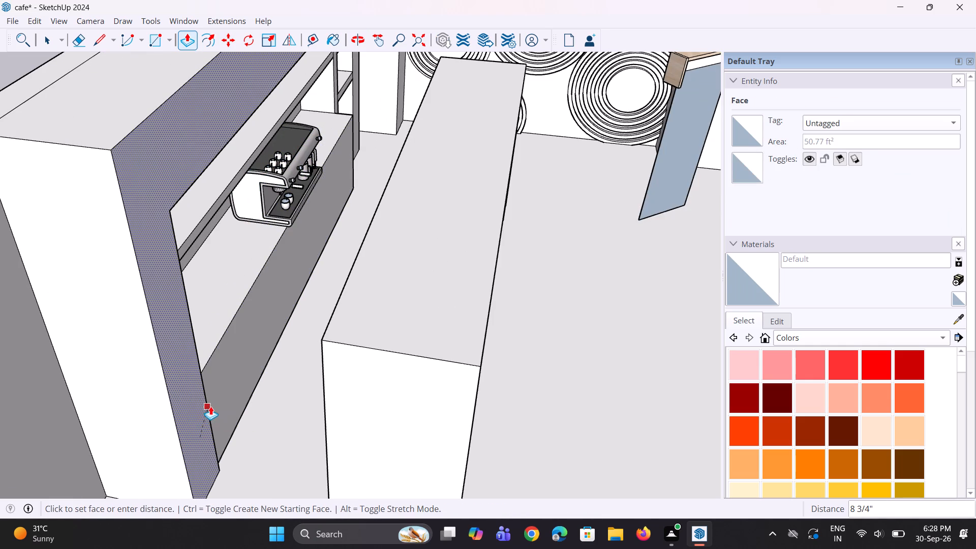
middle_click_drag(299, 373, 137, 379)
scroll(156, 366, "down", 5)
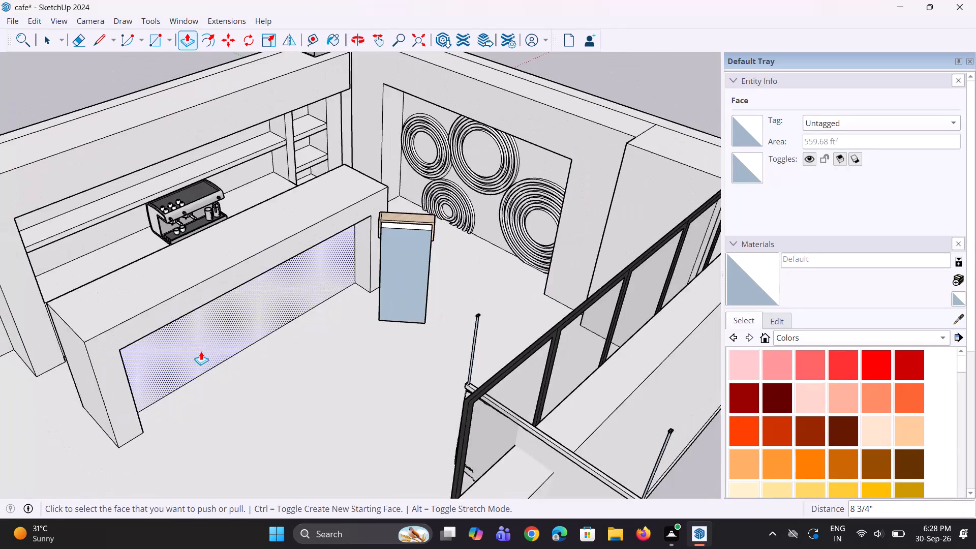
scroll(210, 347, "down", 4)
middle_click_drag(207, 320, 56, 296)
scroll(332, 196, "up", 2)
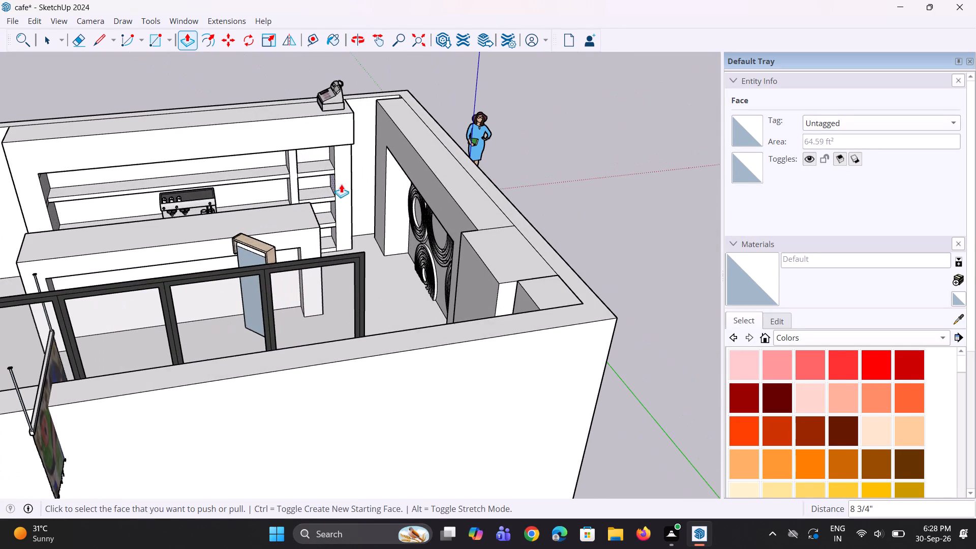
left_click(342, 183)
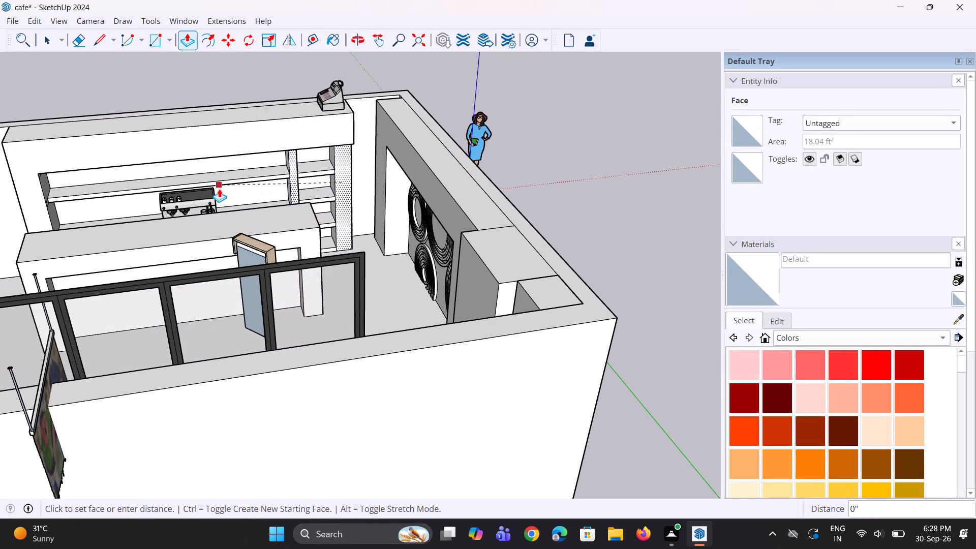
left_click(40, 222)
Extend the four small side shelves and the long shelf forward 8 3/4" to match the deepened shelving wall.
scroll(327, 203, "up", 3)
left_click(326, 162)
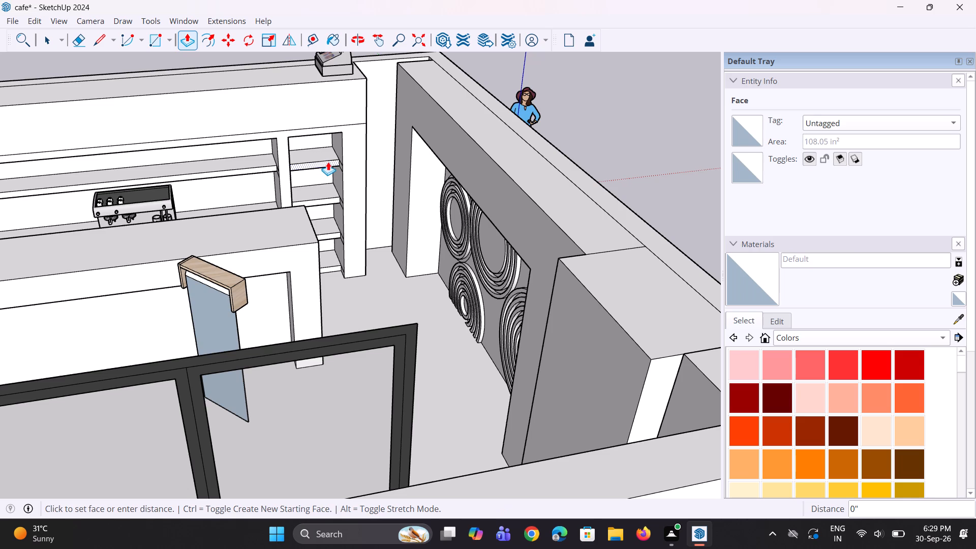
left_click(356, 163)
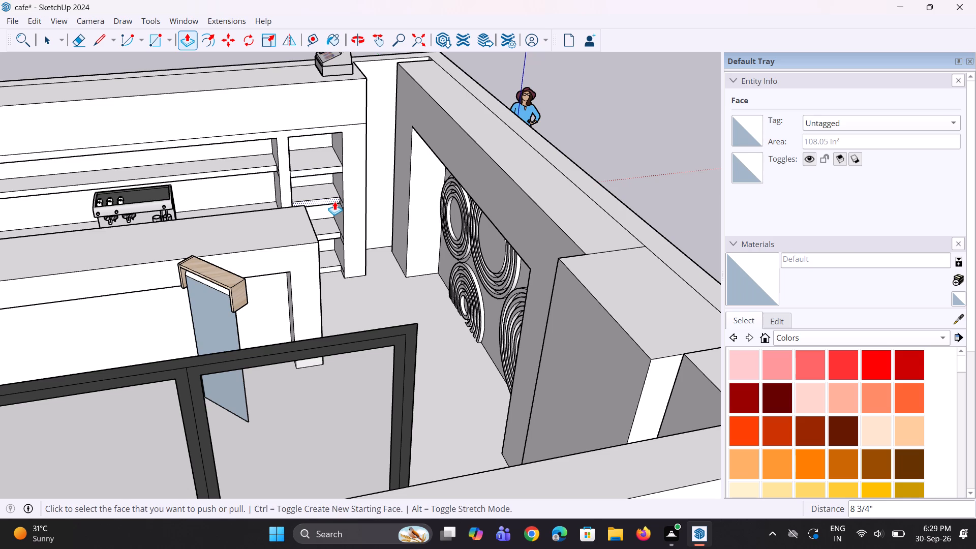
double_click(334, 201)
double_click(335, 232)
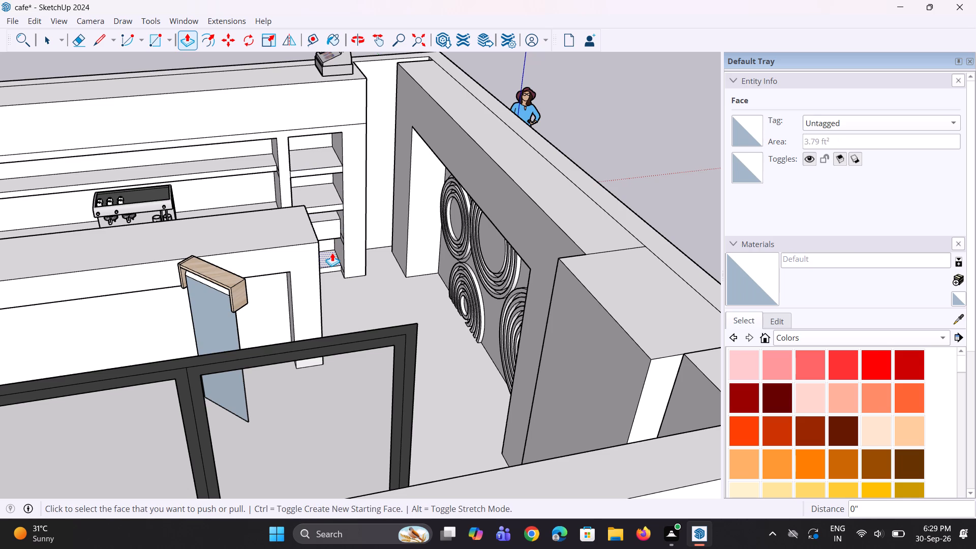
key("ctrl+z")
scroll(335, 286, "up", 10)
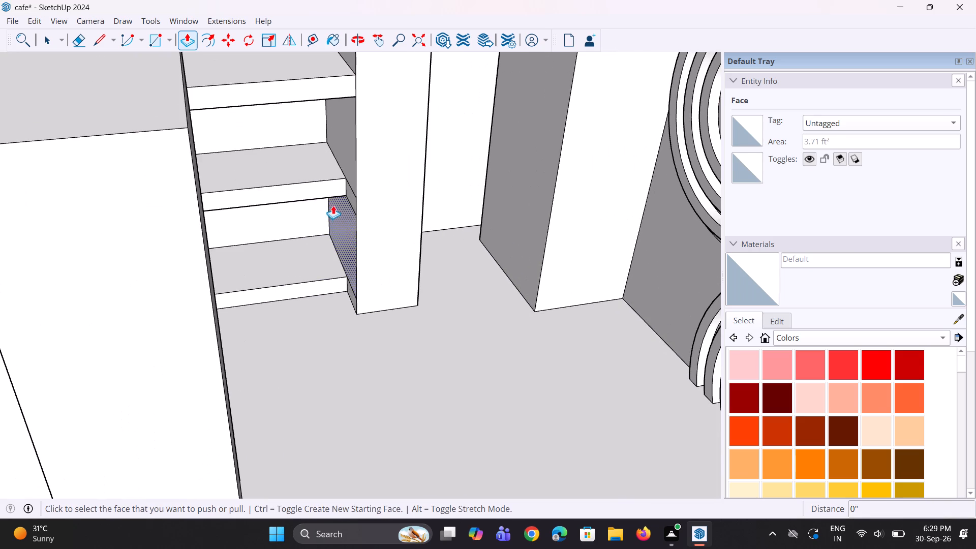
double_click(328, 188)
double_click(320, 282)
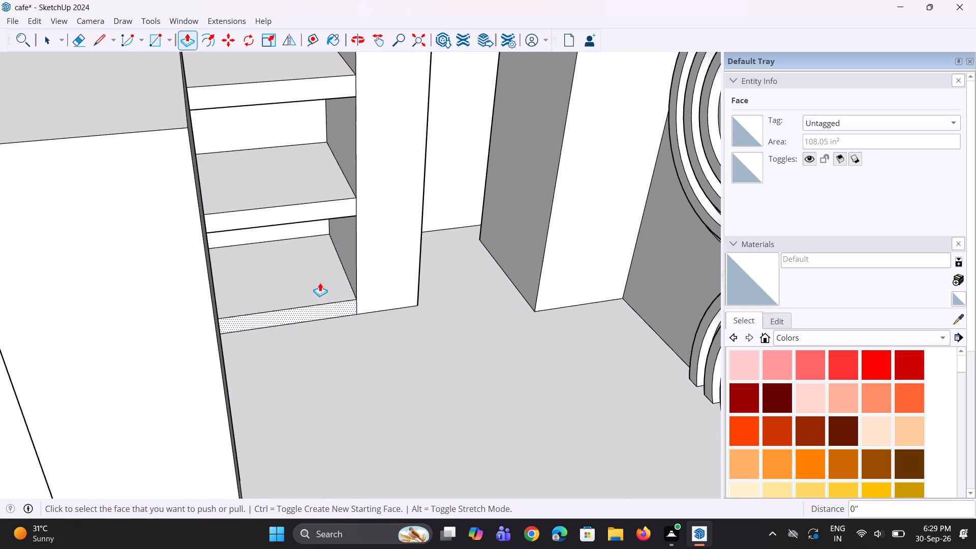
scroll(390, 293, "down", 8)
double_click(242, 152)
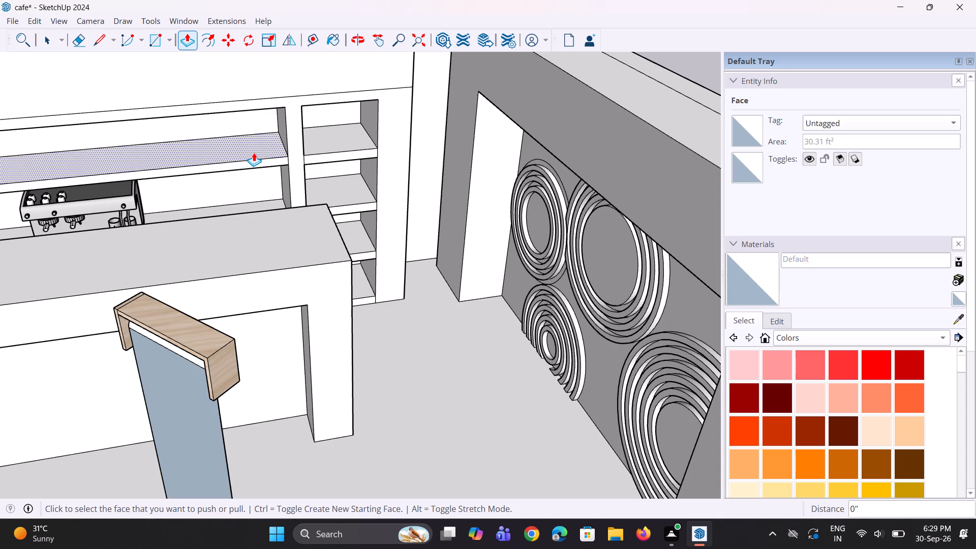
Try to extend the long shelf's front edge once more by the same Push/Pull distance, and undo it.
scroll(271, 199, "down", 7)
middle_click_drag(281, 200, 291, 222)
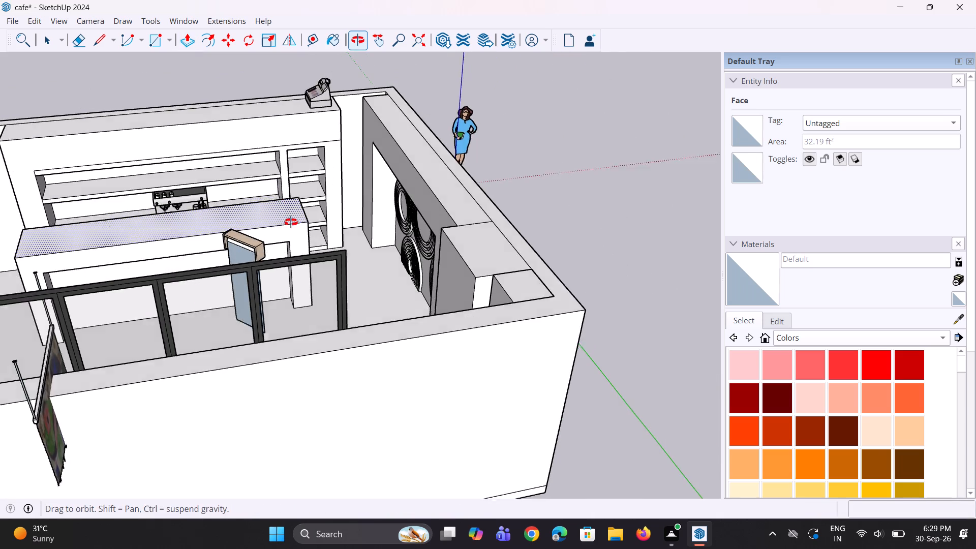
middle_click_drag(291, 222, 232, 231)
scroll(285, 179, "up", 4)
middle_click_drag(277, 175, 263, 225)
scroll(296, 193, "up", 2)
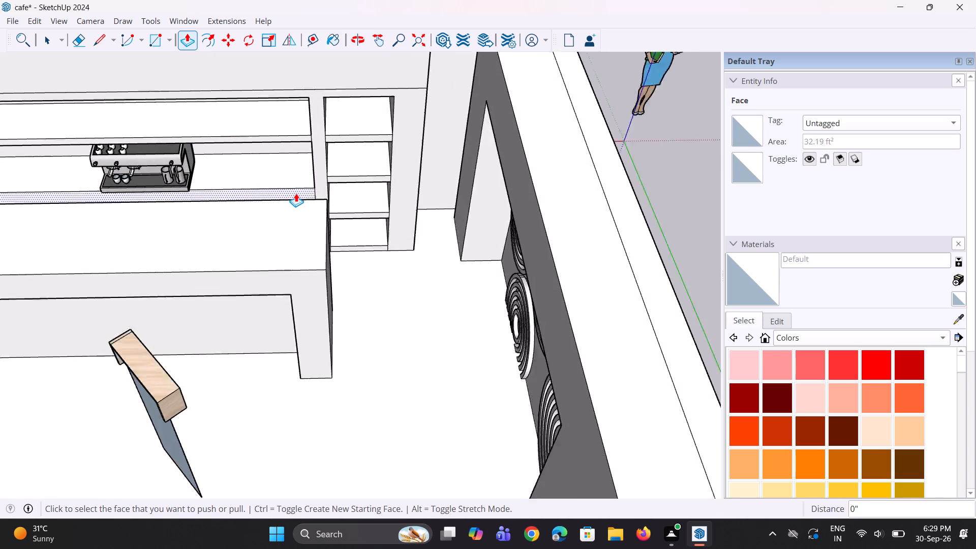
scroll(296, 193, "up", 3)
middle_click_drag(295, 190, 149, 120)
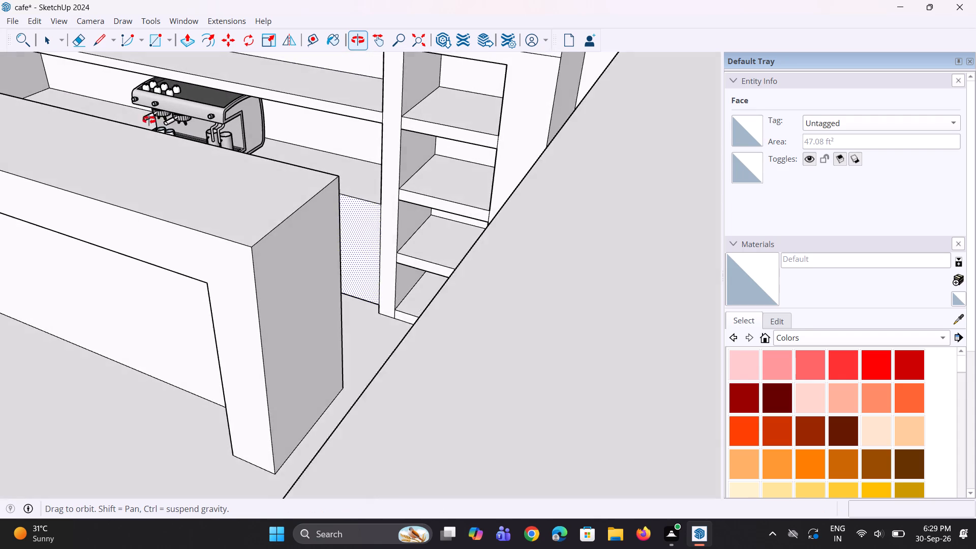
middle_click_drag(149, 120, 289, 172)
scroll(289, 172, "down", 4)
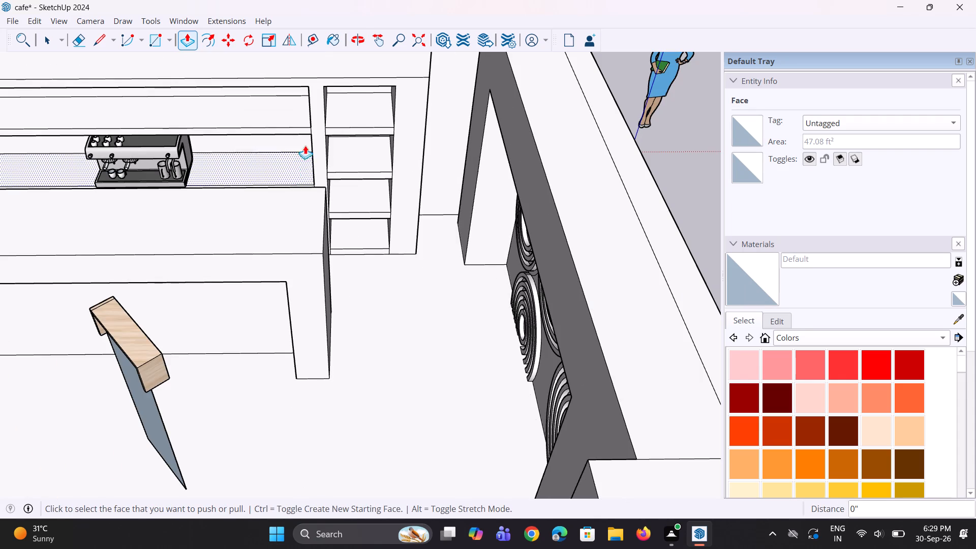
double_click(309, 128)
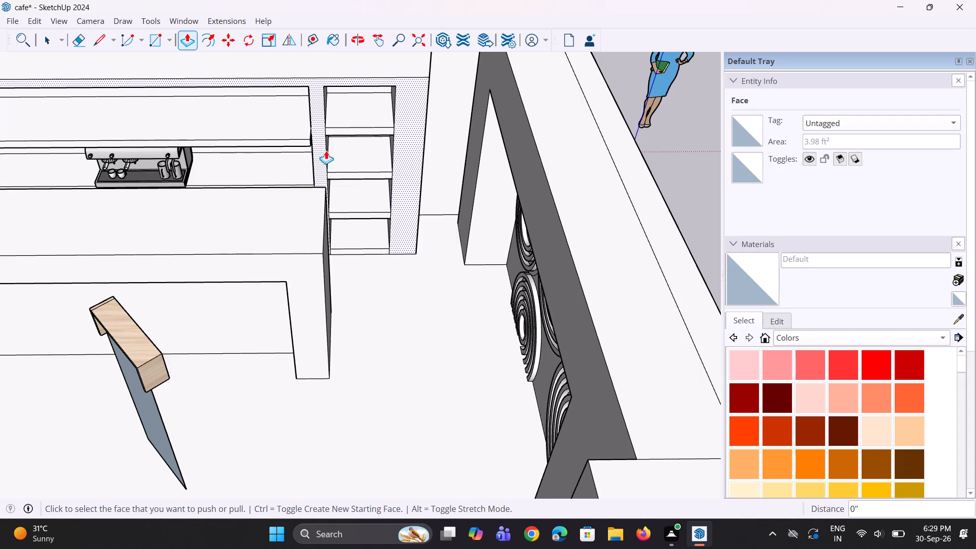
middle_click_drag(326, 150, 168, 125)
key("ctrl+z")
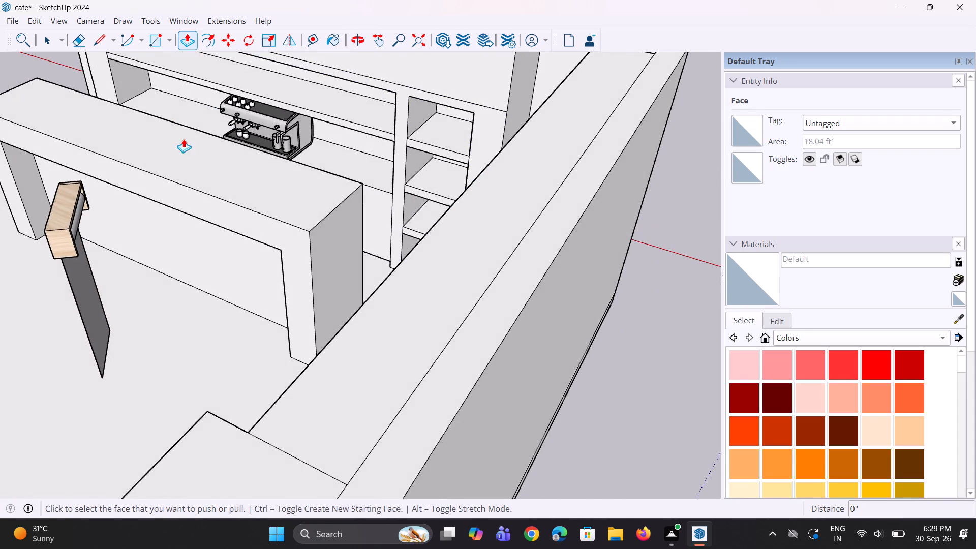
Inspect the deepened shelving wall and the café room from outside and above.
scroll(192, 141, "down", 4)
middle_click_drag(193, 141, 249, 121)
scroll(250, 120, "down", 5)
middle_click_drag(250, 120, 318, 91)
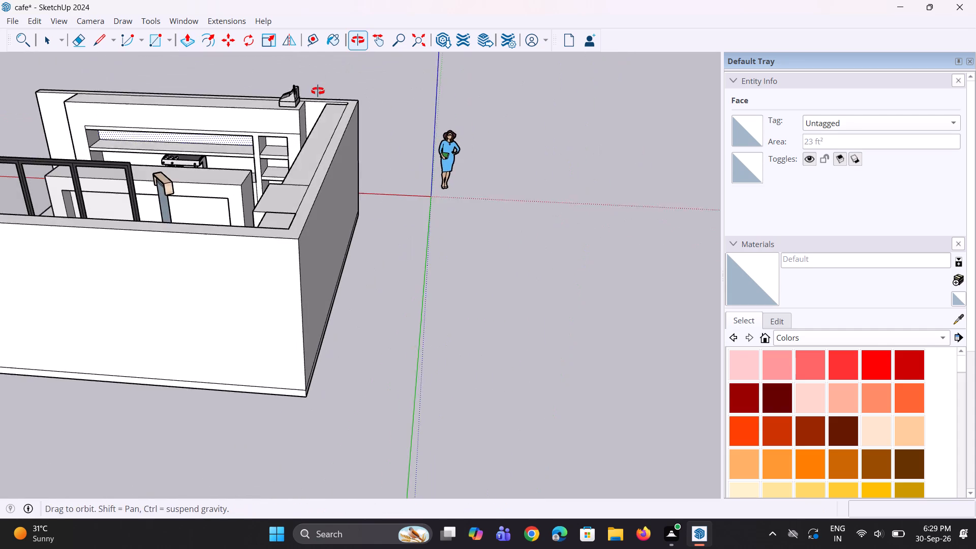
middle_click_drag(318, 91, 319, 90)
scroll(263, 165, "down", 8)
middle_click_drag(157, 232, 373, 260)
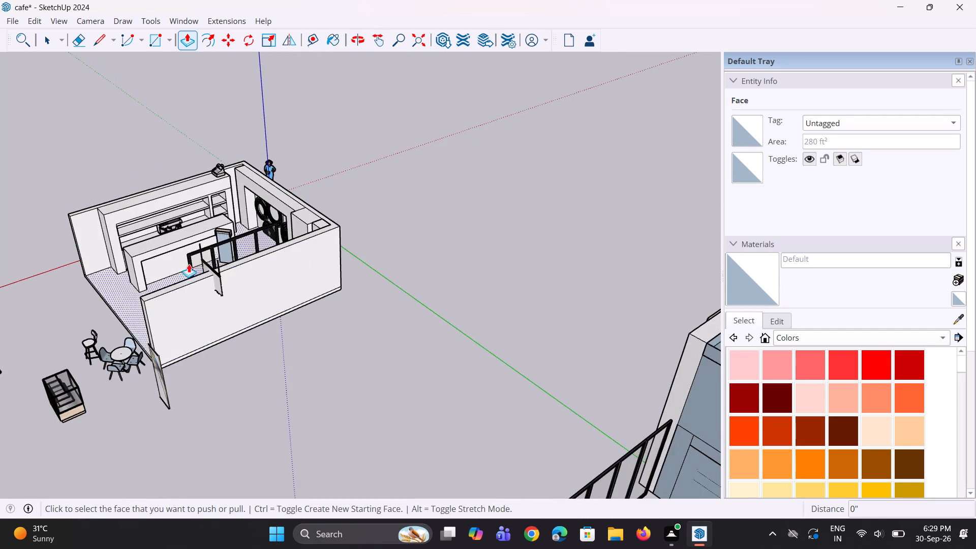
scroll(160, 263, "up", 3)
middle_click_drag(135, 261, 210, 301)
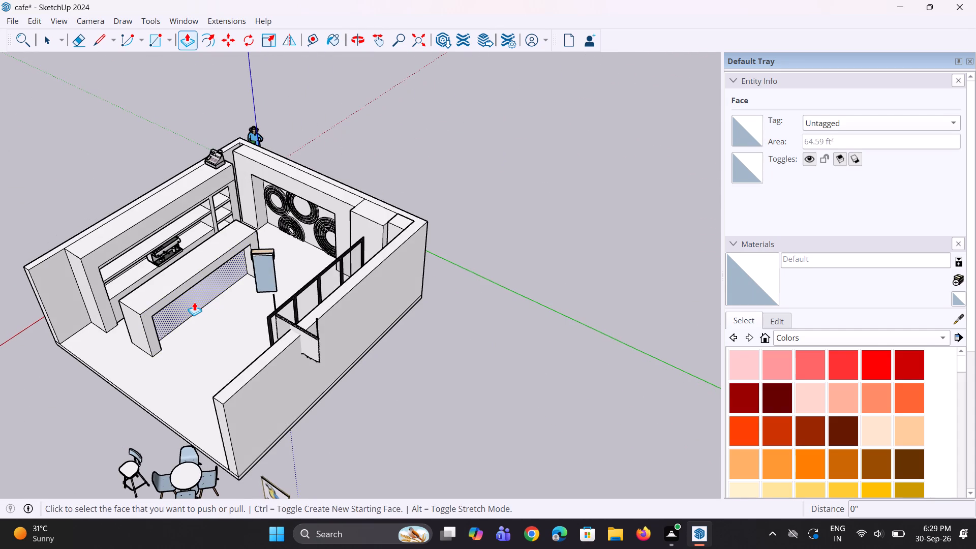
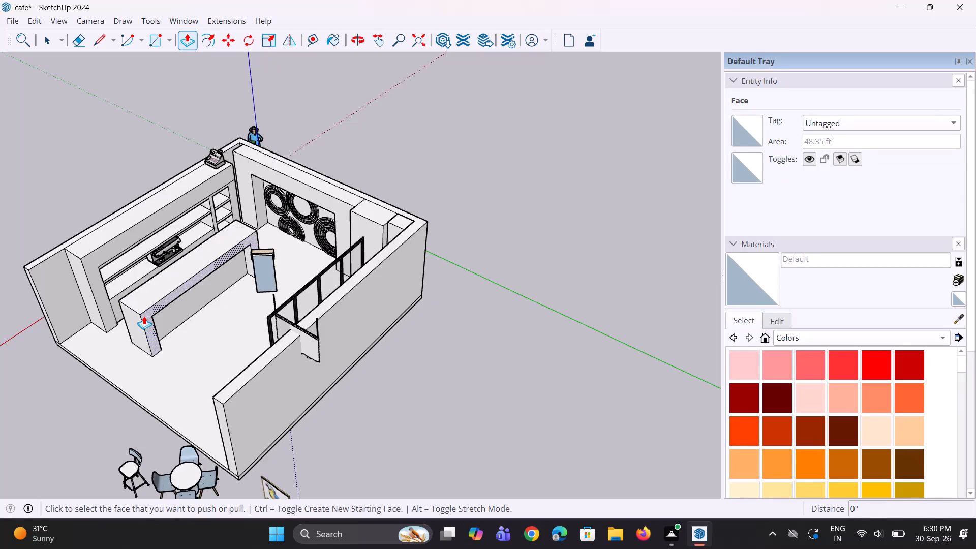
Move the espresso machine about 3' along the shelving wall's ledge toward the small side shelves.
scroll(209, 316, "down", 4)
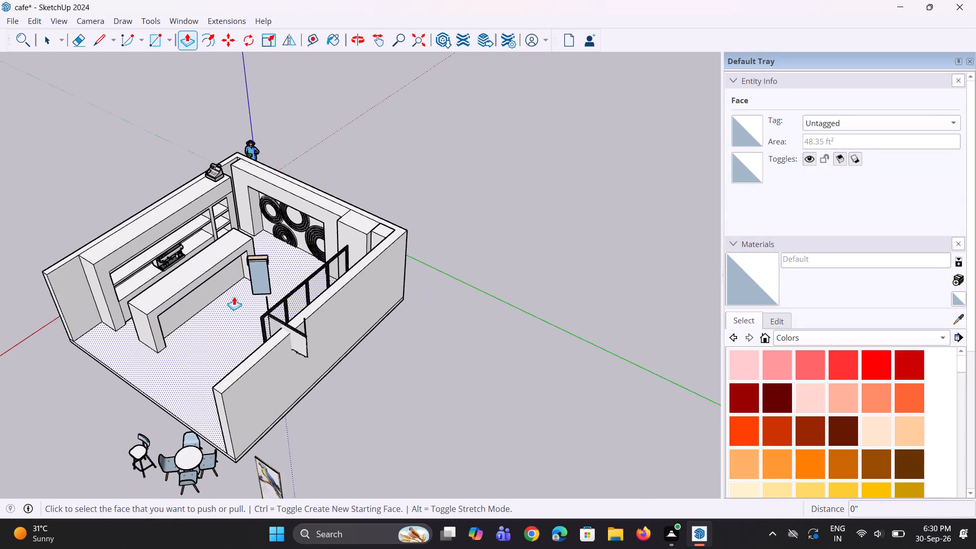
middle_click_drag(188, 298, 178, 280)
scroll(148, 269, "up", 9)
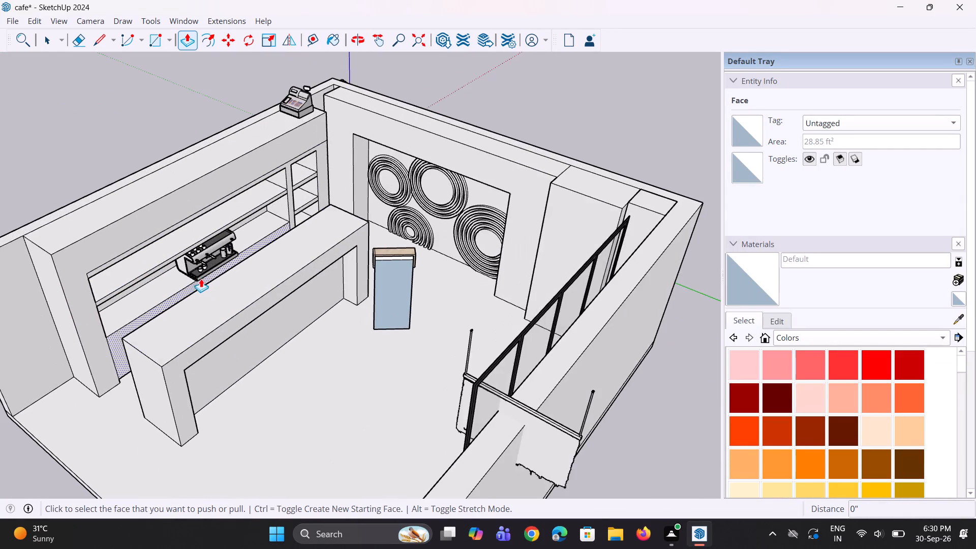
scroll(201, 279, "up", 2)
middle_click_drag(197, 277, 201, 244)
scroll(185, 244, "up", 4)
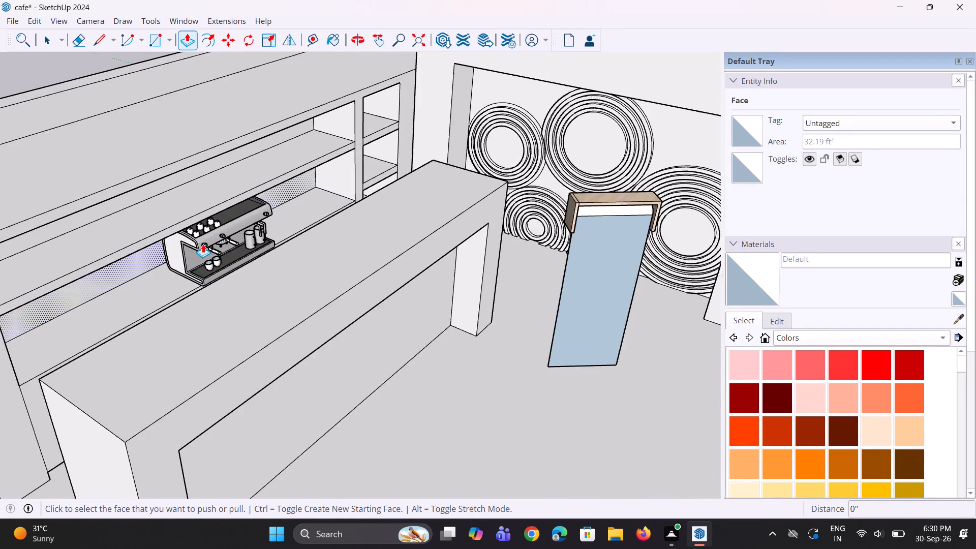
scroll(203, 244, "up", 3)
middle_click_drag(205, 223, 208, 162)
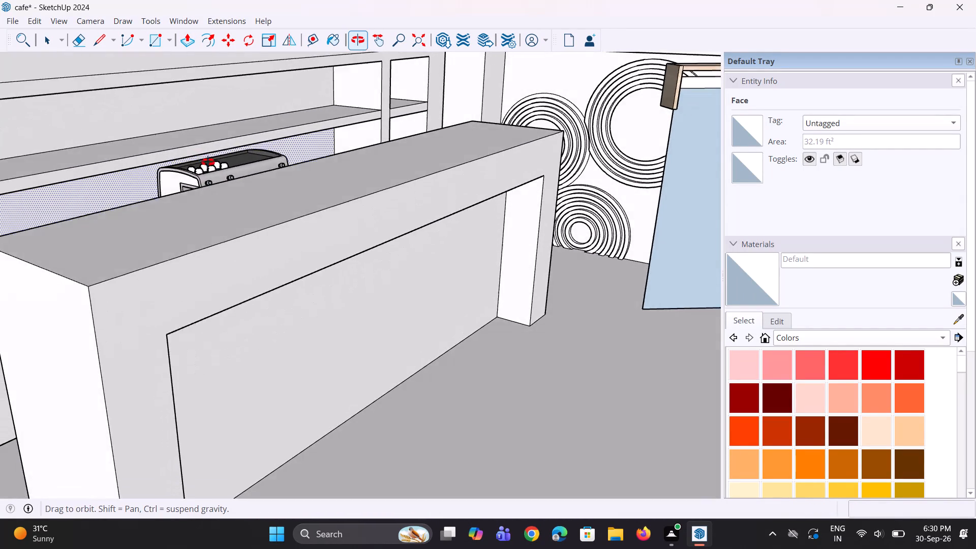
middle_click_drag(208, 162, 210, 179)
scroll(204, 184, "down", 3)
middle_click_drag(204, 184, 191, 272)
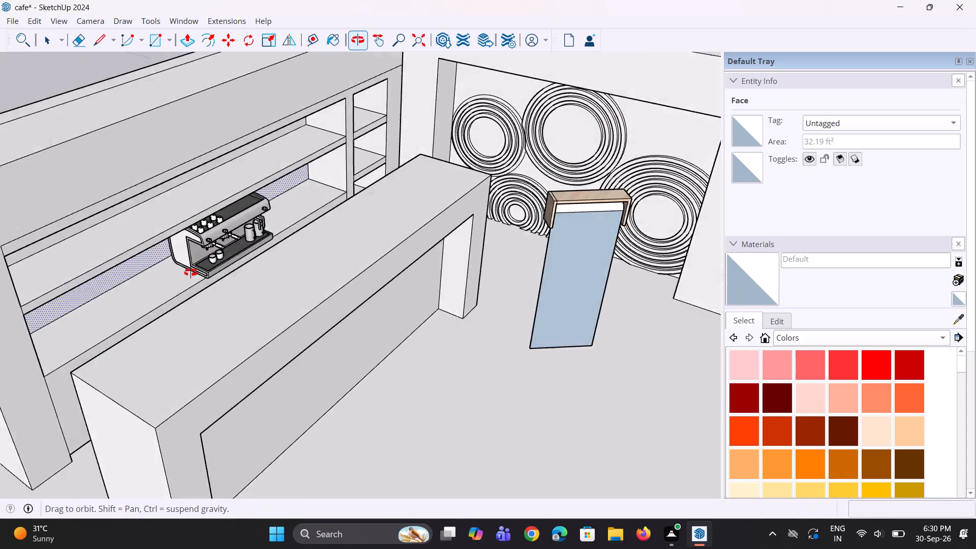
middle_click_drag(191, 272, 189, 275)
scroll(191, 251, "up", 3)
middle_click_drag(233, 267, 135, 295)
scroll(188, 268, "up", 3)
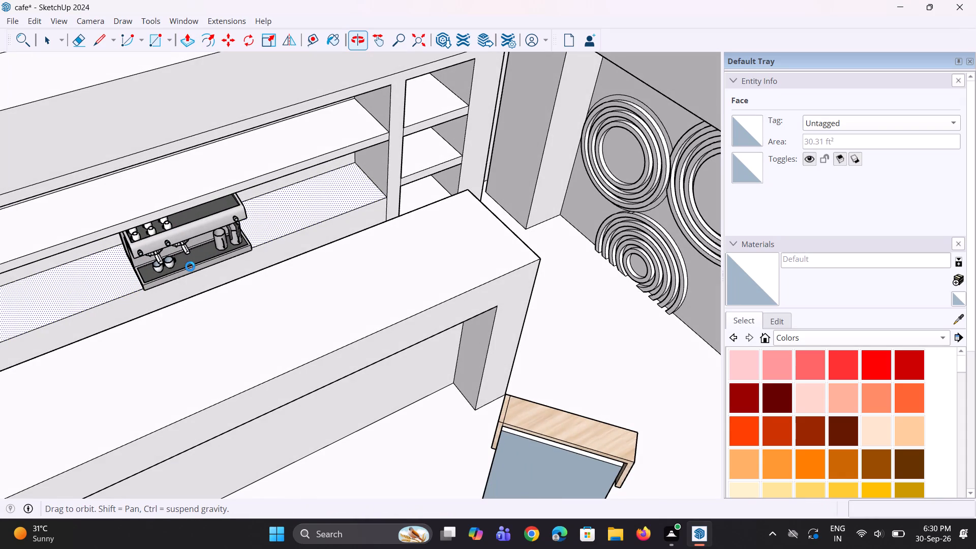
key("m")
left_click(196, 267)
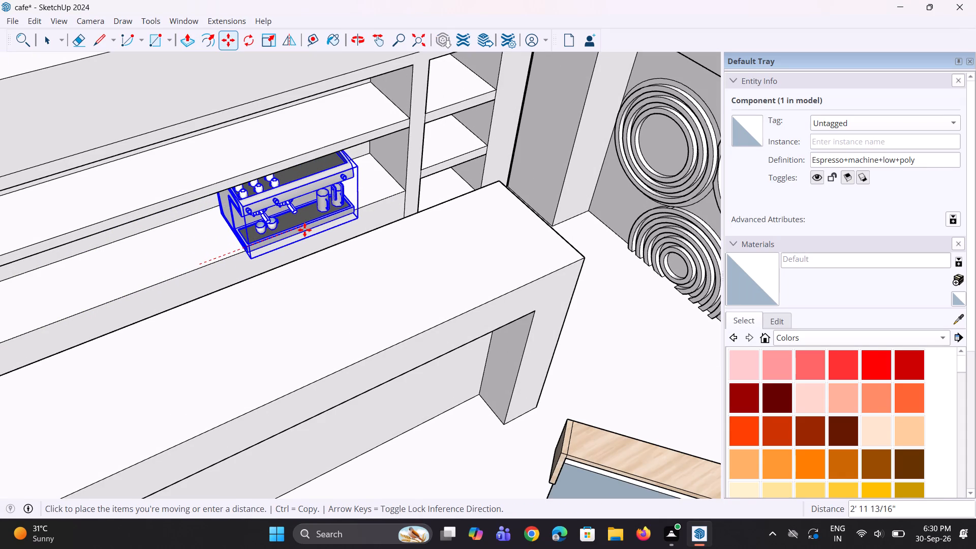
left_click(311, 227)
Copy the espresso machine about 6' along the red axis on the same ledge, away from the small side shelves.
scroll(313, 227, "down", 4)
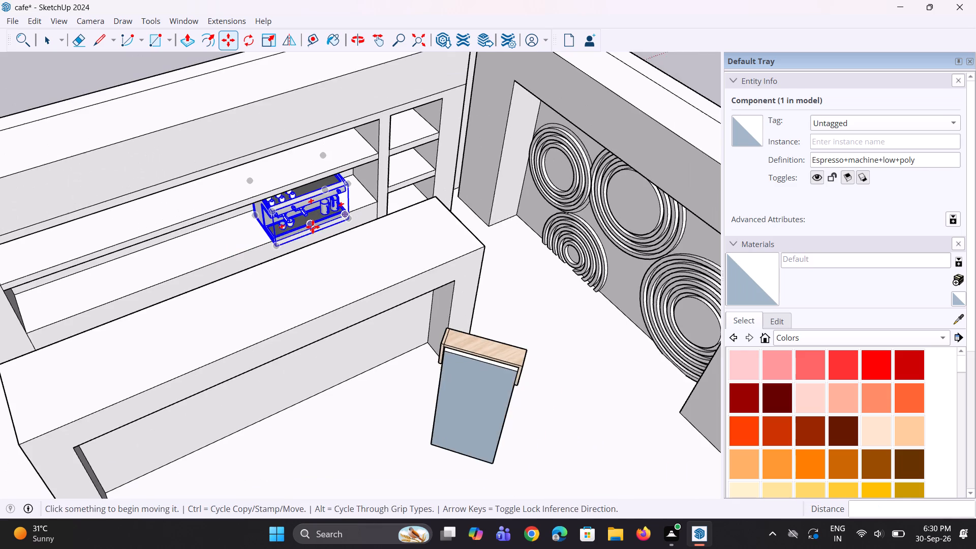
middle_click_drag(277, 239, 237, 240)
scroll(246, 247, "up", 3)
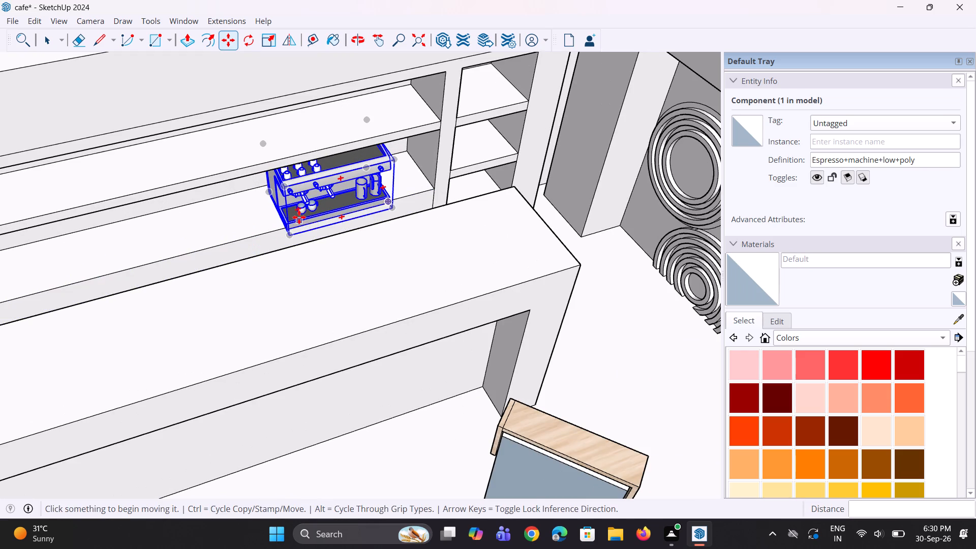
left_click(299, 217)
key("m")
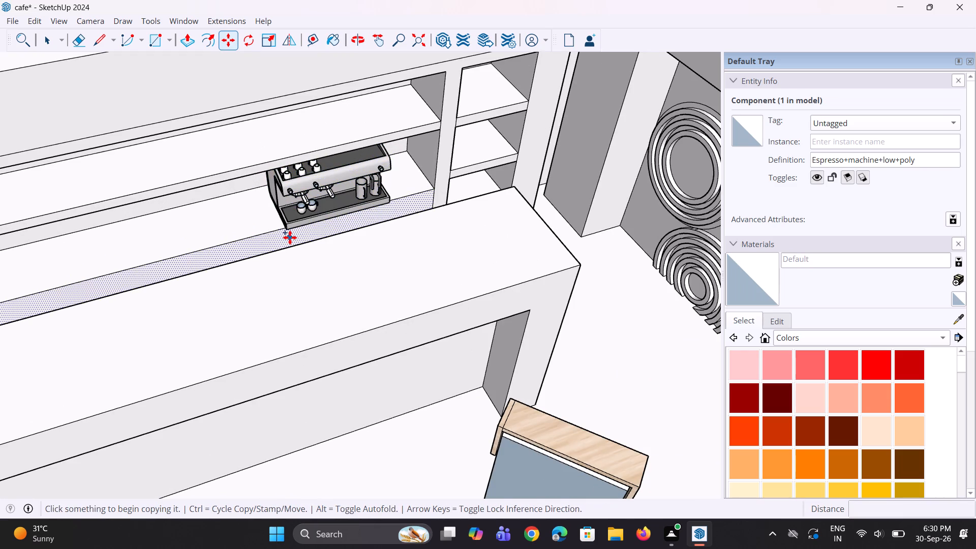
left_click(287, 231)
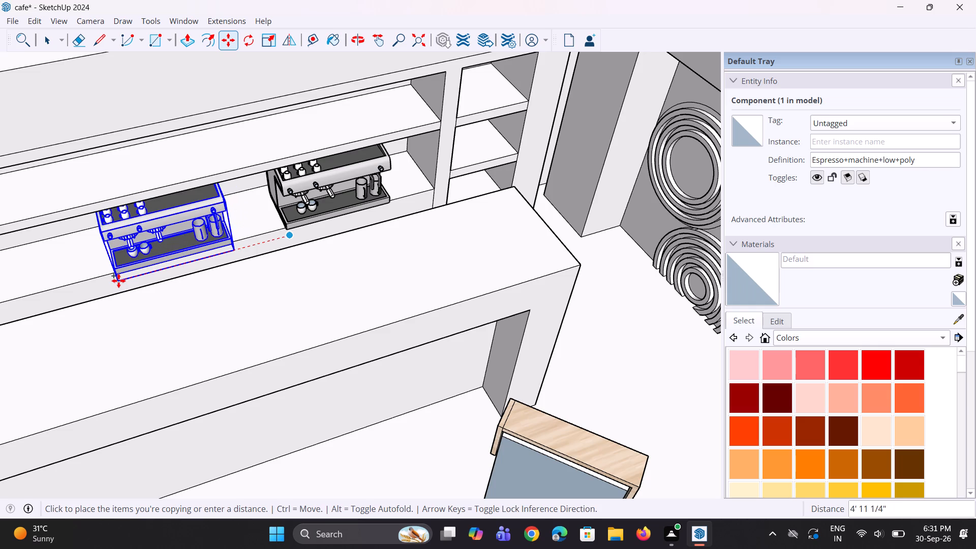
left_click(77, 289)
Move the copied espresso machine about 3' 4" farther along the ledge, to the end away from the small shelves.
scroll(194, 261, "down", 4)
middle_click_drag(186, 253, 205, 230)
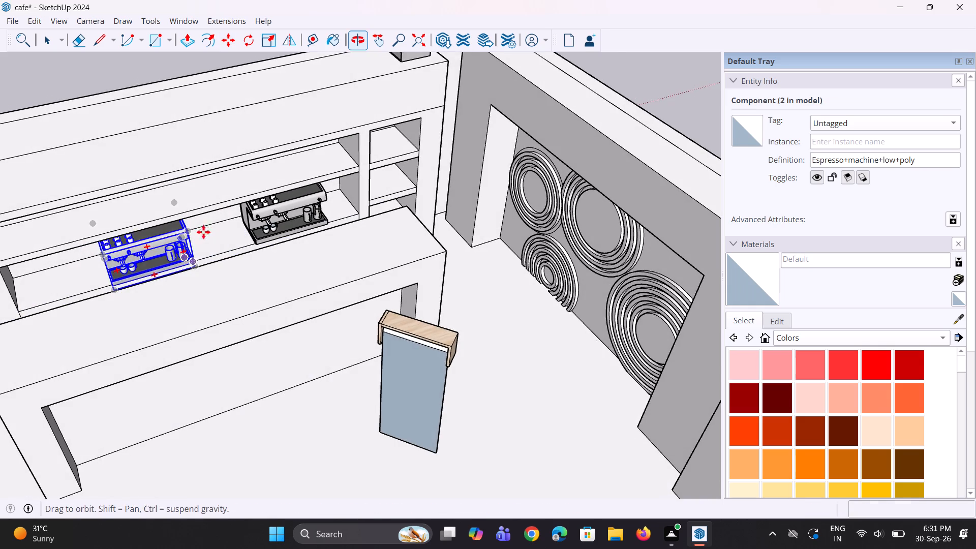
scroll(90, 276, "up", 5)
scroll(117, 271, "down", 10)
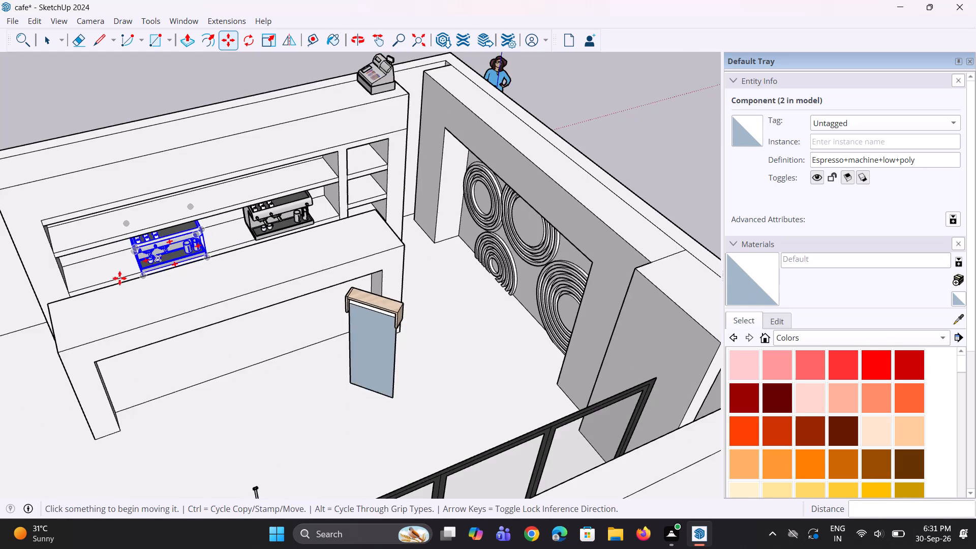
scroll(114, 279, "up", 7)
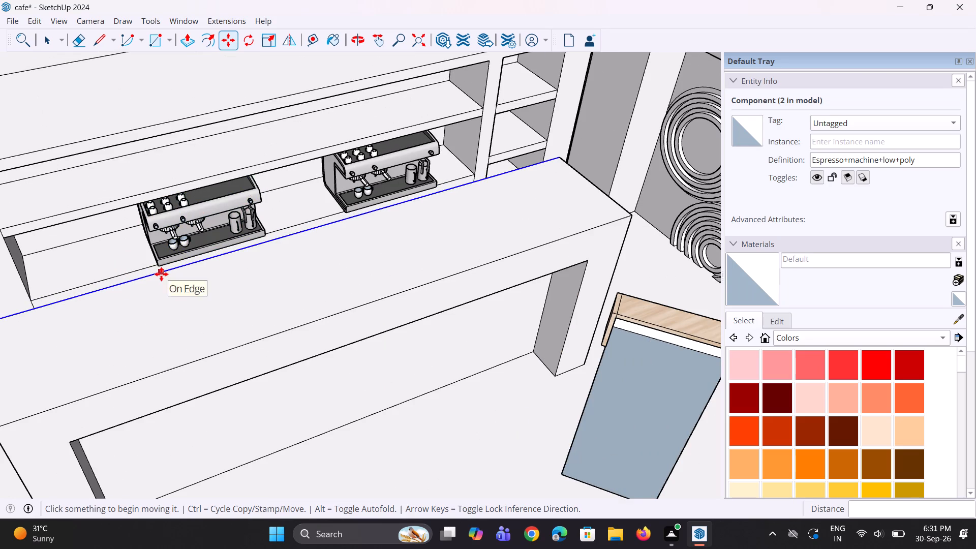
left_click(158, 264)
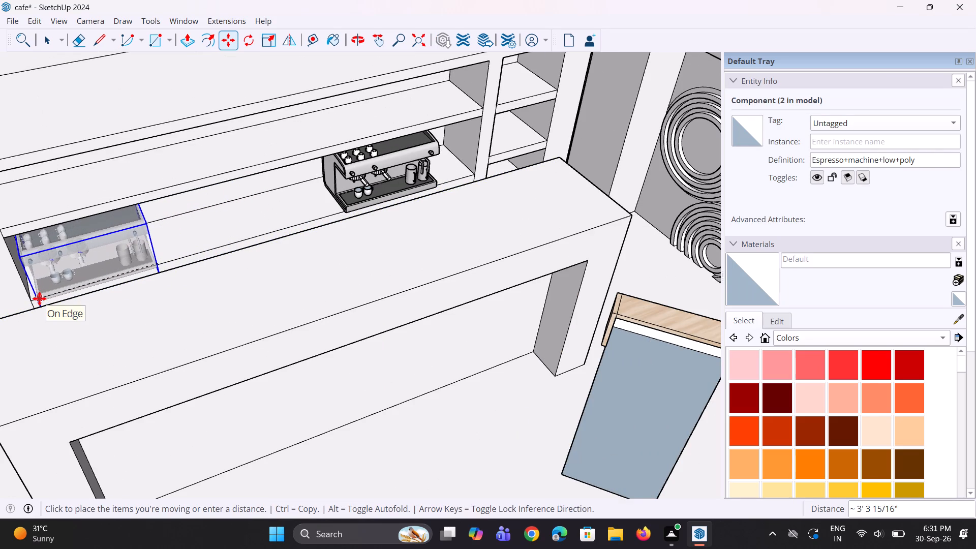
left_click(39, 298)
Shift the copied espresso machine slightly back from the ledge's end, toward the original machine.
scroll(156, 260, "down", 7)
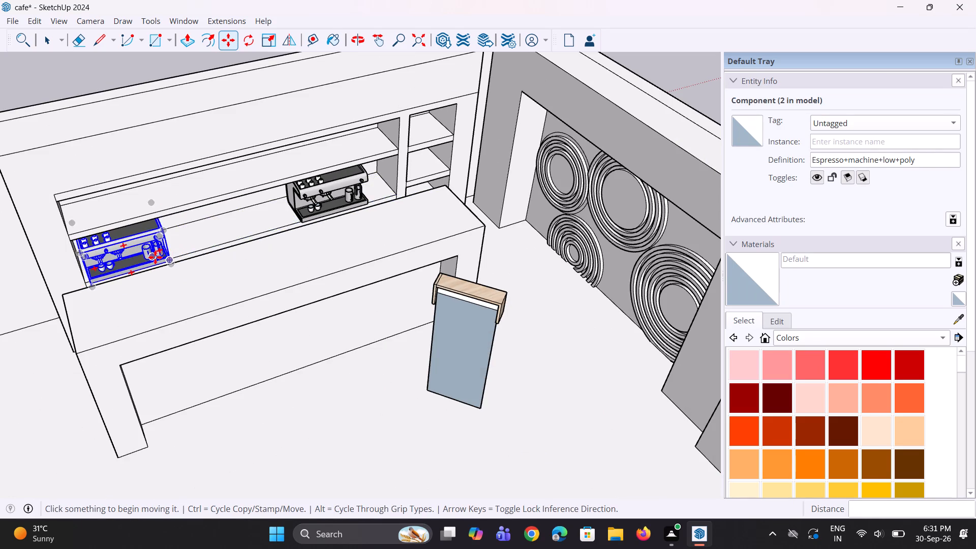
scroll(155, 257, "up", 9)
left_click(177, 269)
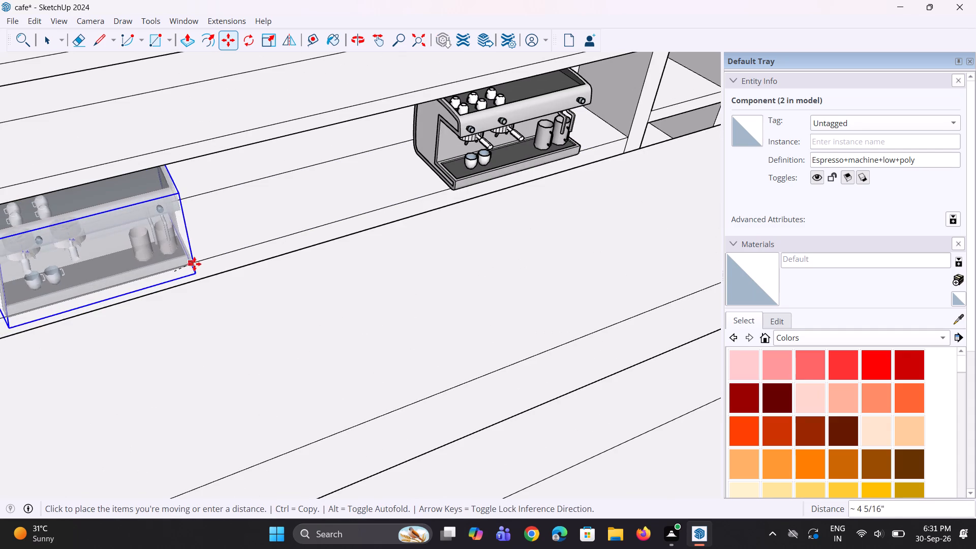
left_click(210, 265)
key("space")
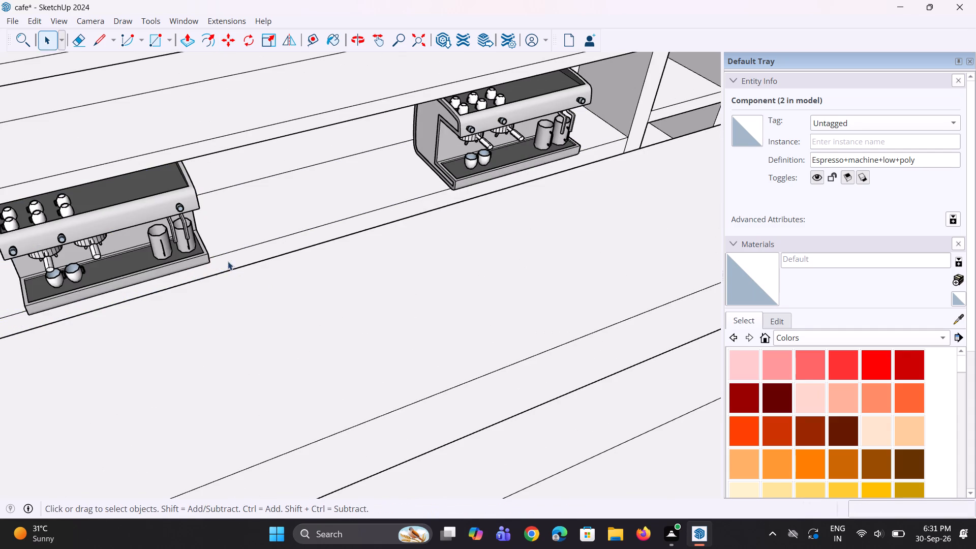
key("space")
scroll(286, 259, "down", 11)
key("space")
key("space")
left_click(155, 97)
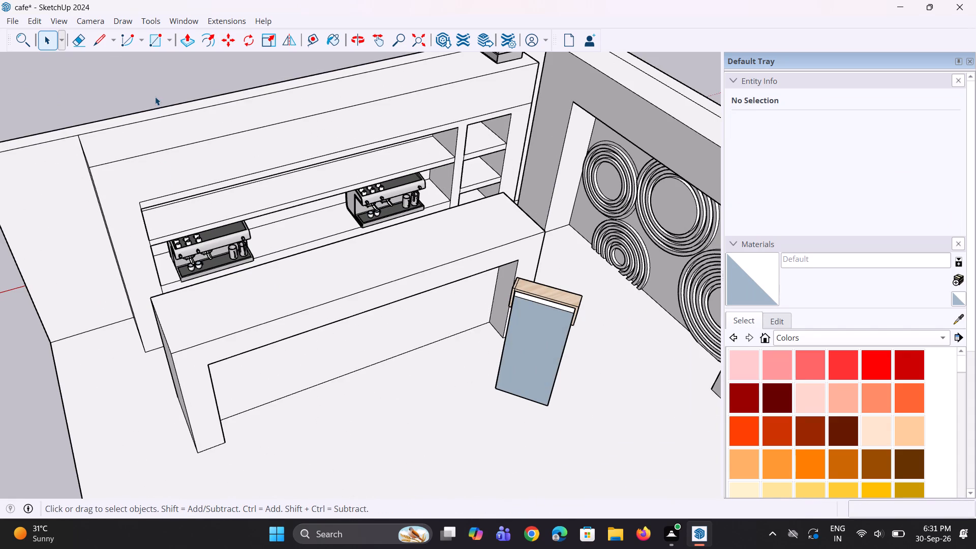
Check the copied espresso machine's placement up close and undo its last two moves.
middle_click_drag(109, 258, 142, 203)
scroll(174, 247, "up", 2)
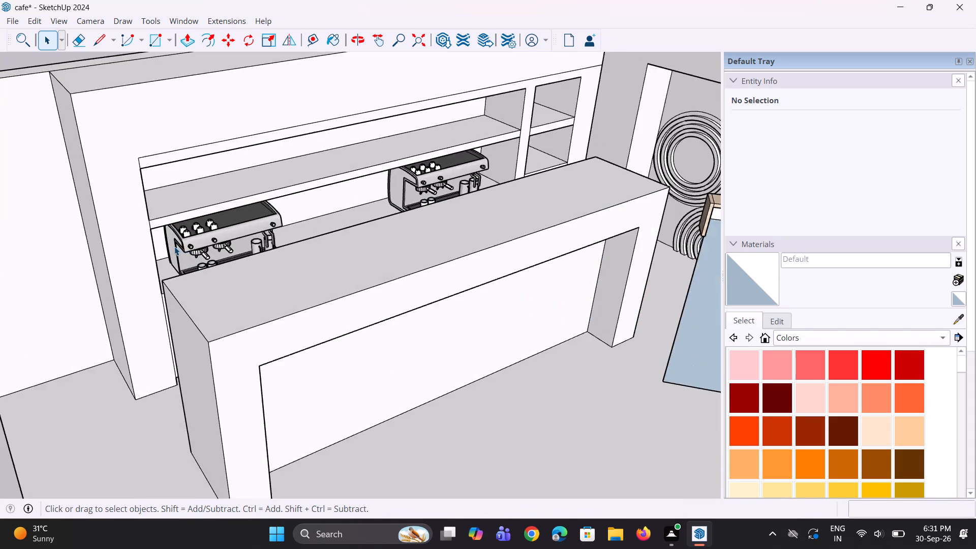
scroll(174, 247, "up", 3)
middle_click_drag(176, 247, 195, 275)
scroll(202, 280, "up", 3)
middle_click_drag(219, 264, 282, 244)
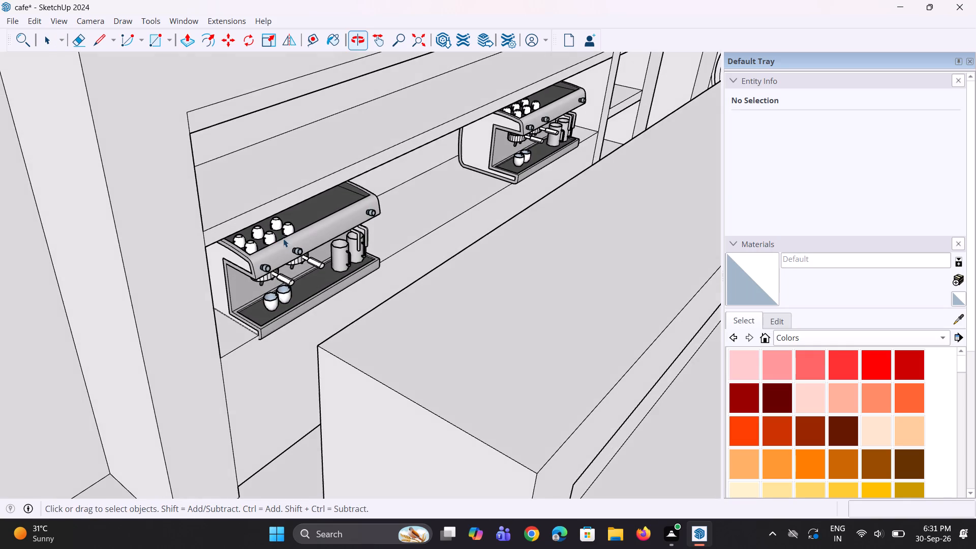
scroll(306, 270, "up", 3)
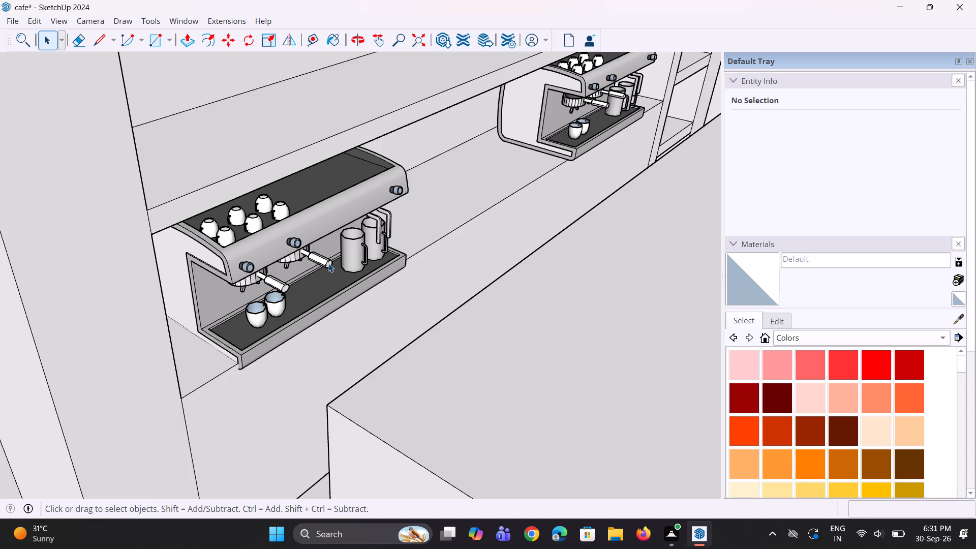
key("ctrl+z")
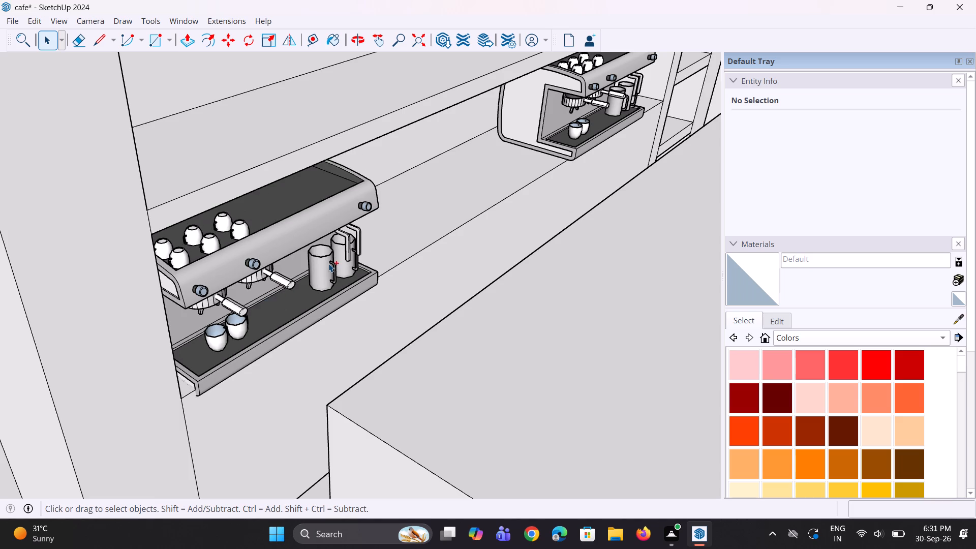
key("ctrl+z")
Move the copied espresso machine about 3' 1" along the ledge toward the end away from the small shelves.
scroll(401, 247, "up", 3)
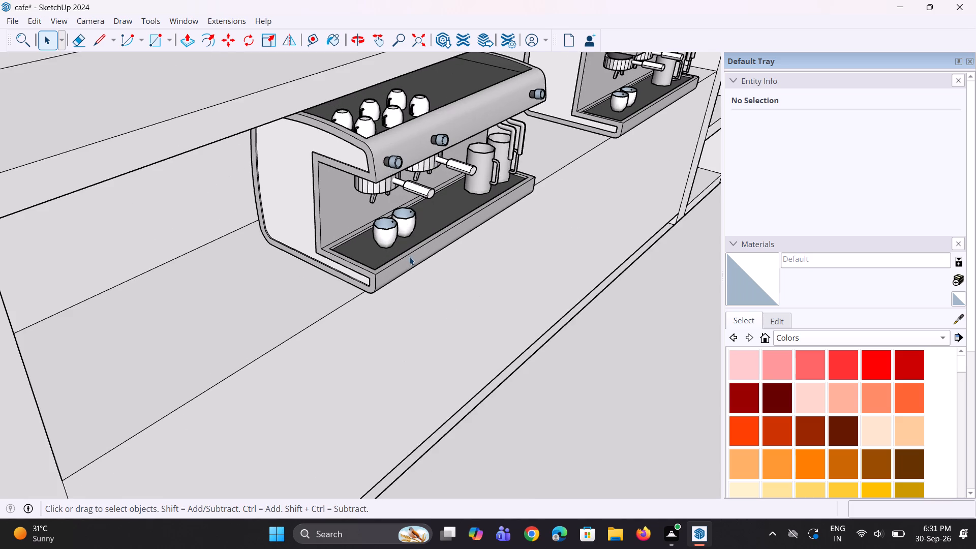
key("m")
left_click(364, 294)
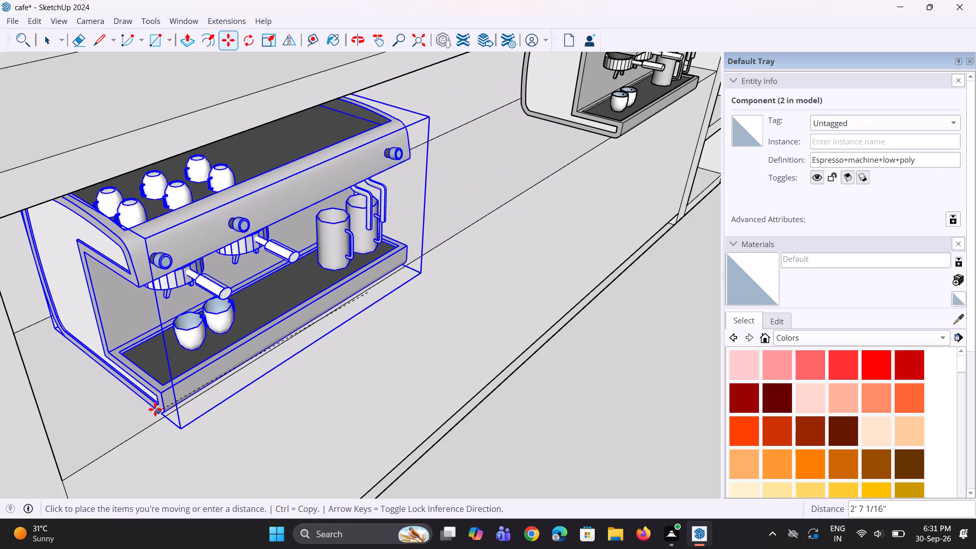
left_click(117, 446)
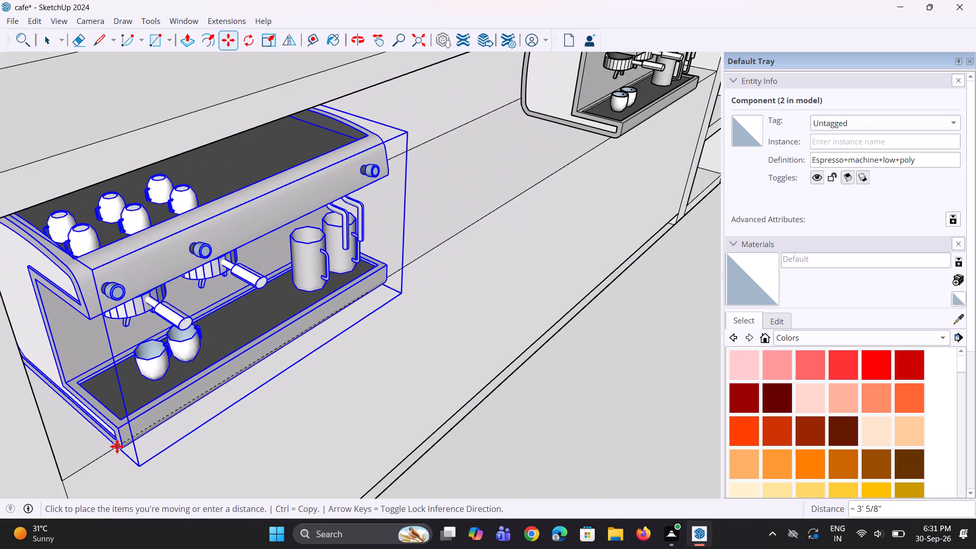
middle_click_drag(135, 430, 135, 417)
key("space")
key("space")
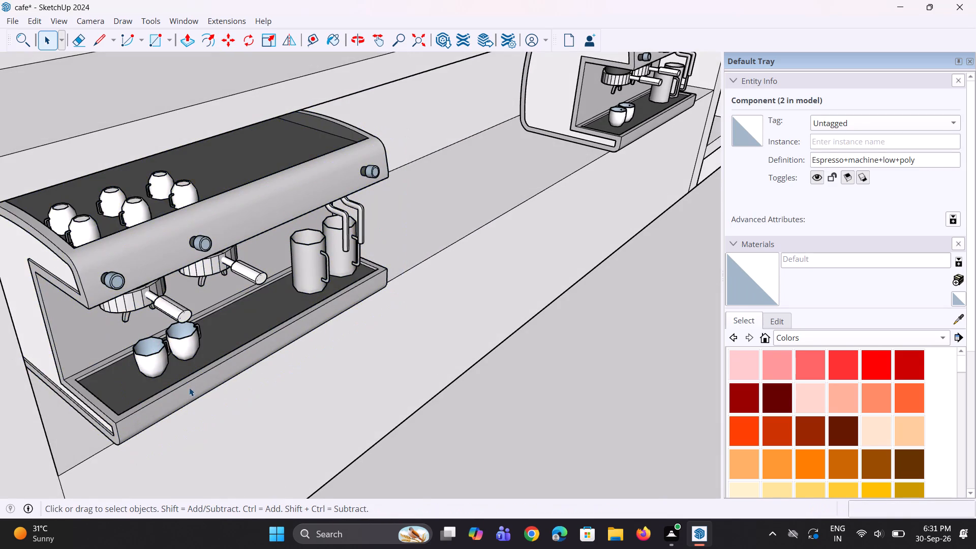
scroll(195, 383, "down", 15)
left_click(122, 127)
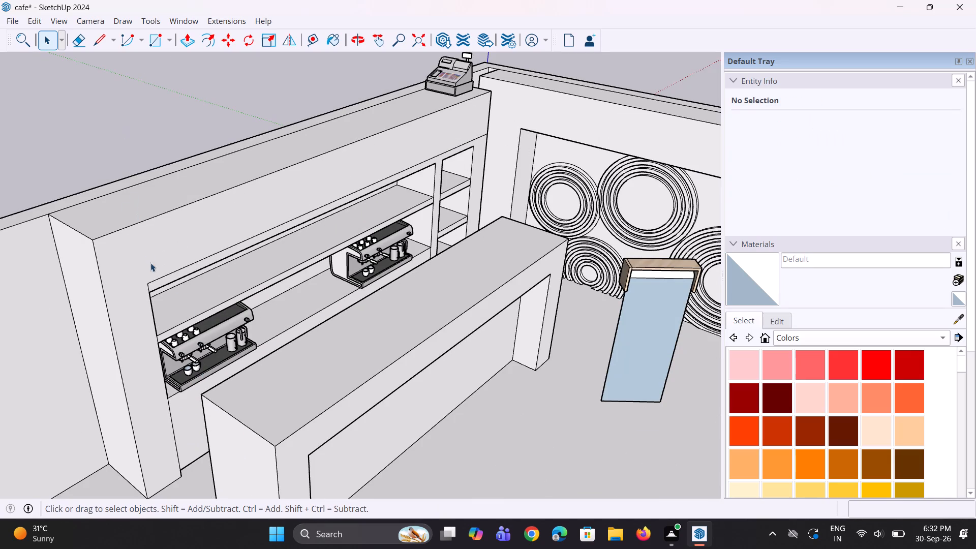
Inspect both espresso machines on the ledge up close and within the whole café room.
middle_click_drag(251, 315, 135, 328)
scroll(134, 319, "down", 1)
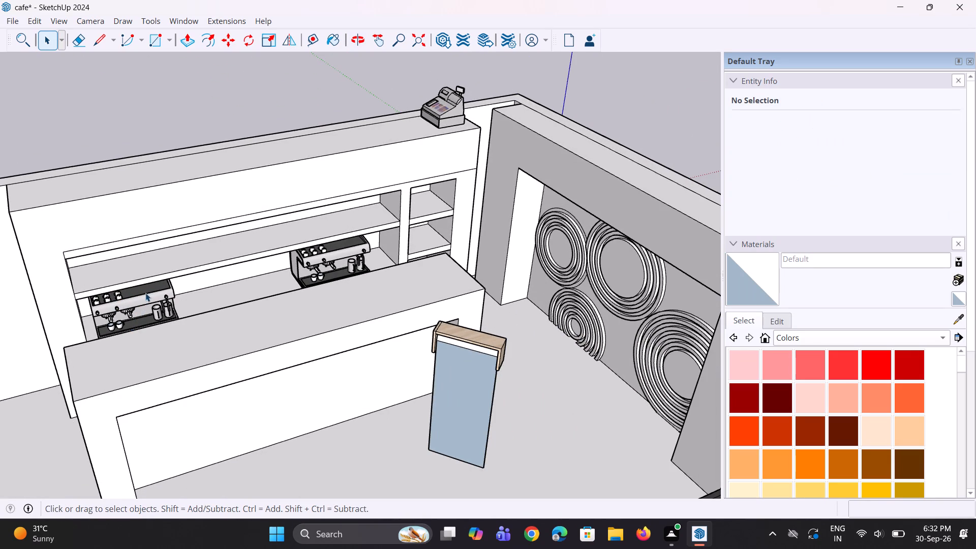
scroll(167, 283, "up", 3)
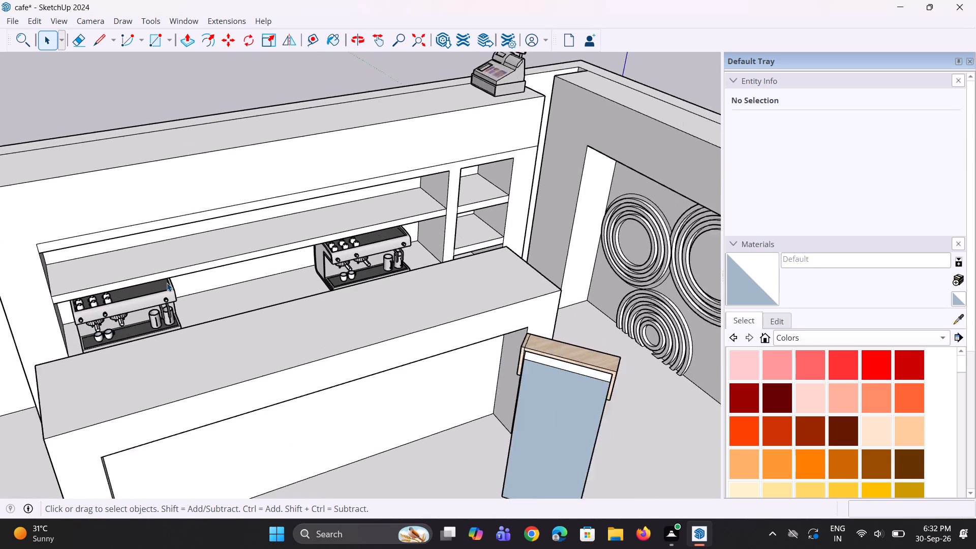
middle_click_drag(167, 291, 0, 349)
scroll(162, 303, "down", 1)
scroll(132, 291, "up", 4)
scroll(173, 278, "up", 3)
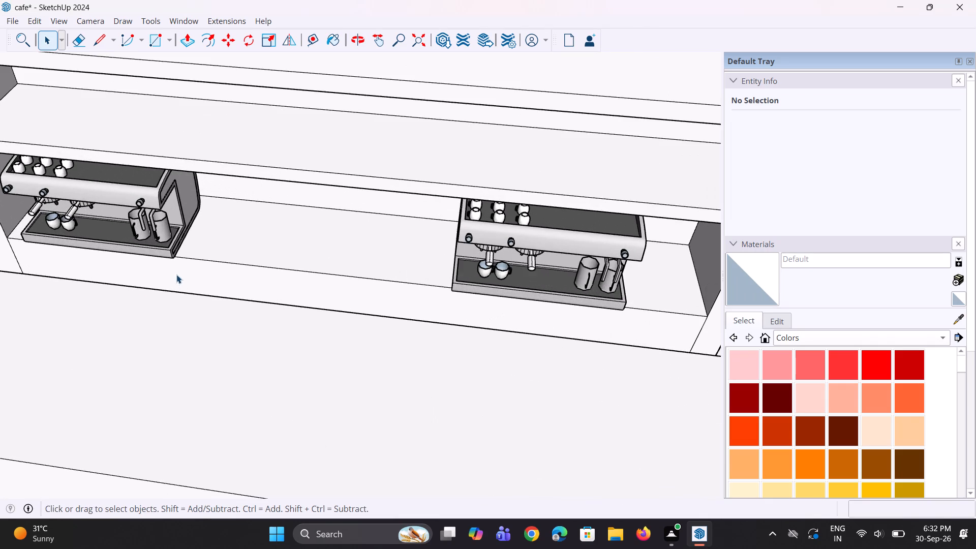
middle_click_drag(176, 274, 162, 246)
scroll(162, 242, "up", 8)
middle_click_drag(198, 231, 202, 230)
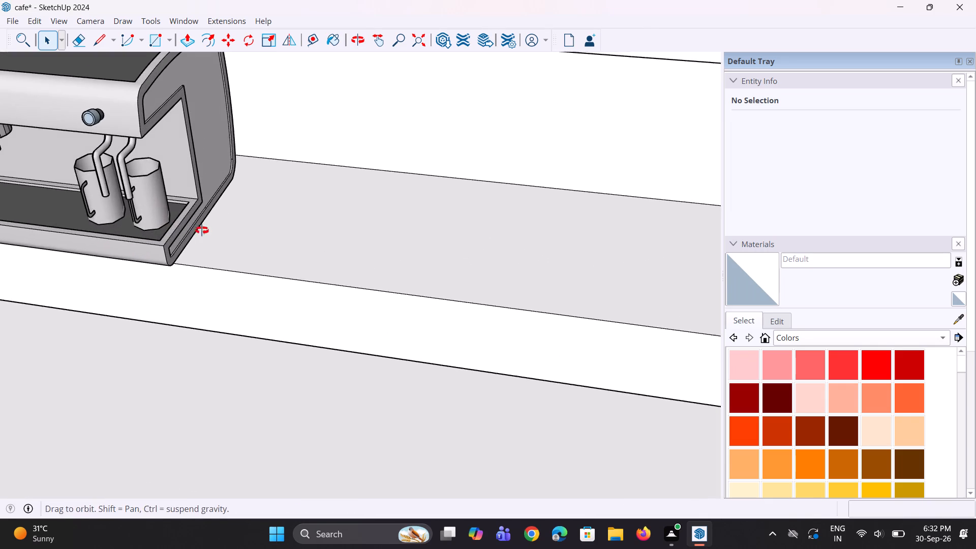
middle_click_drag(202, 230, 228, 216)
scroll(229, 216, "down", 9)
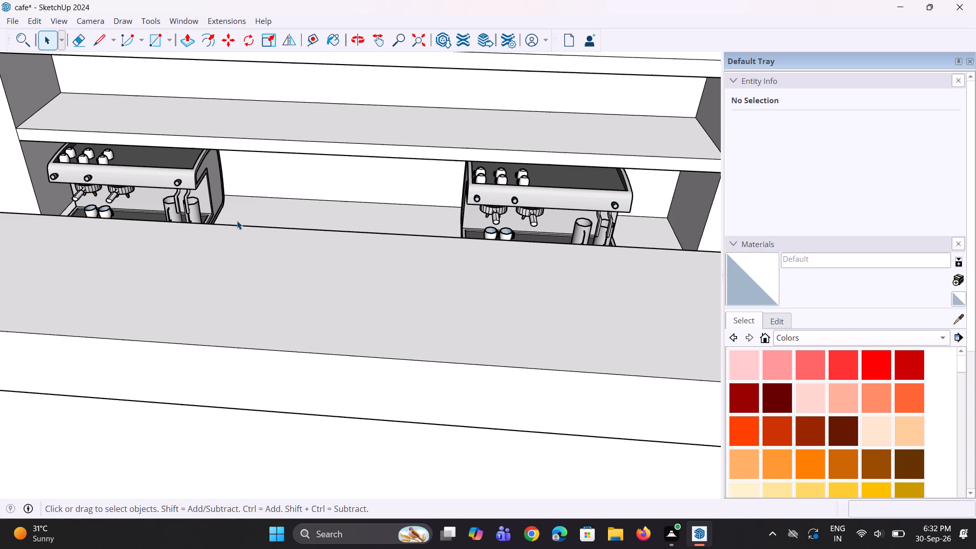
scroll(224, 227, "down", 15)
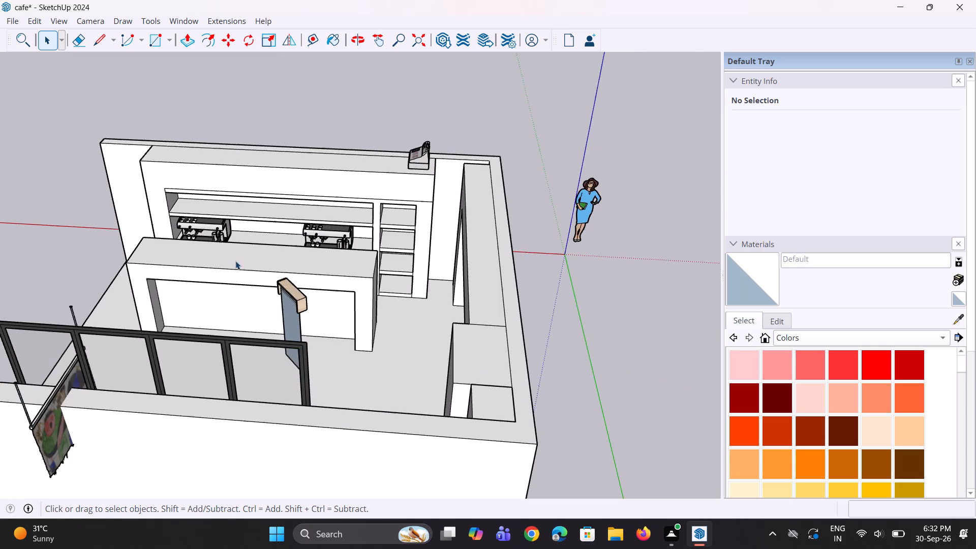
middle_click_drag(233, 247, 291, 252)
scroll(303, 259, "up", 5)
scroll(321, 271, "down", 5)
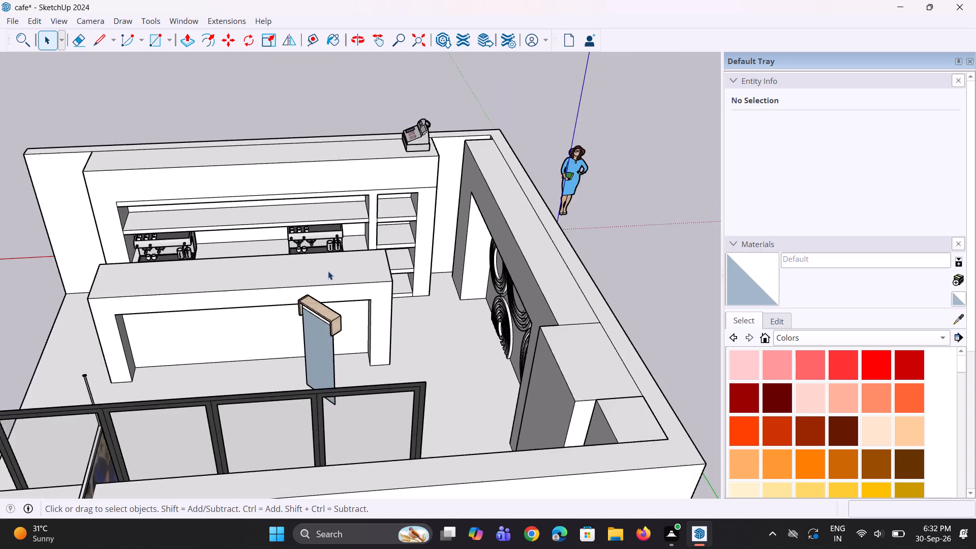
Rotate the freestanding wood-topped blue panel about 53.5° on the café floor plane.
scroll(328, 271, "down", 2)
middle_click_drag(335, 280, 472, 326)
scroll(432, 342, "up", 3)
middle_click_drag(392, 347, 413, 348)
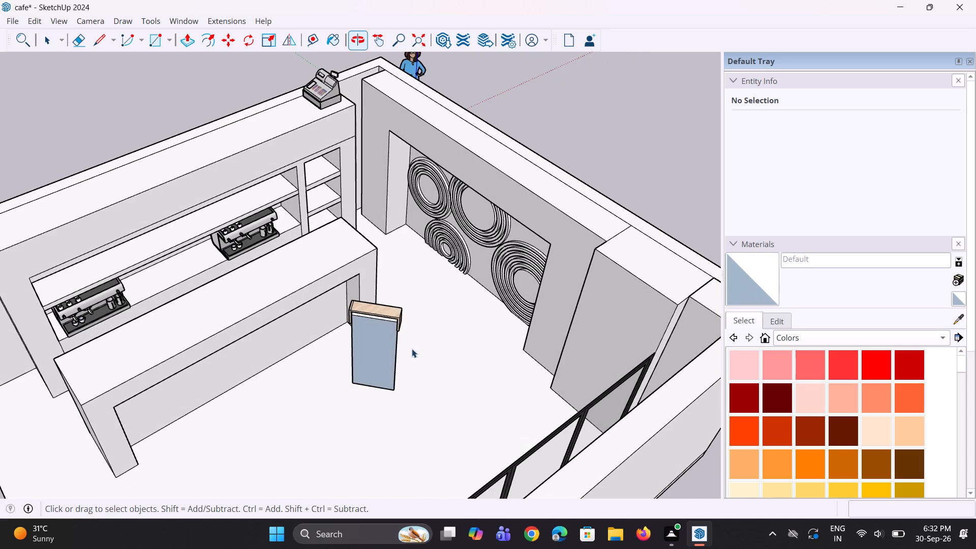
left_click(383, 330)
scroll(413, 346, "down", 9)
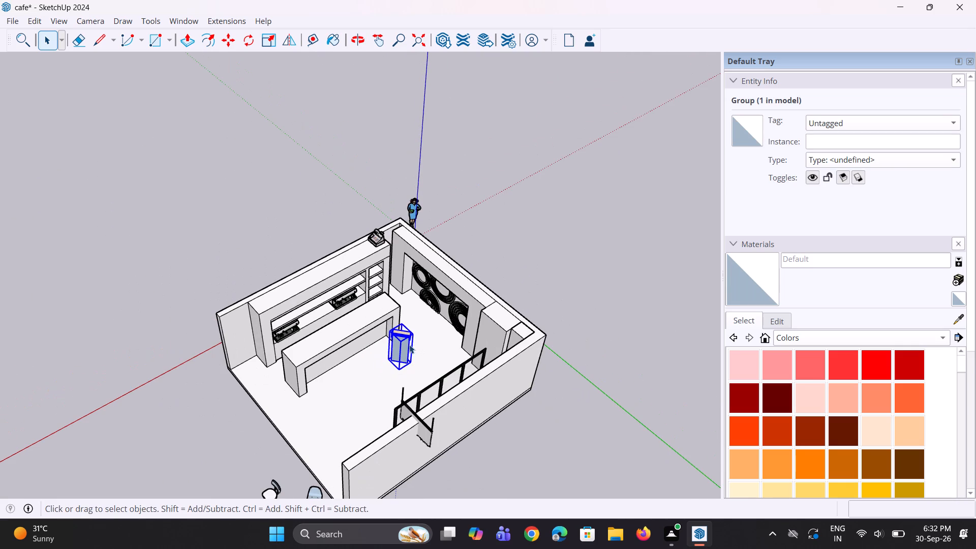
left_click(242, 43)
middle_click_drag(396, 325, 564, 282)
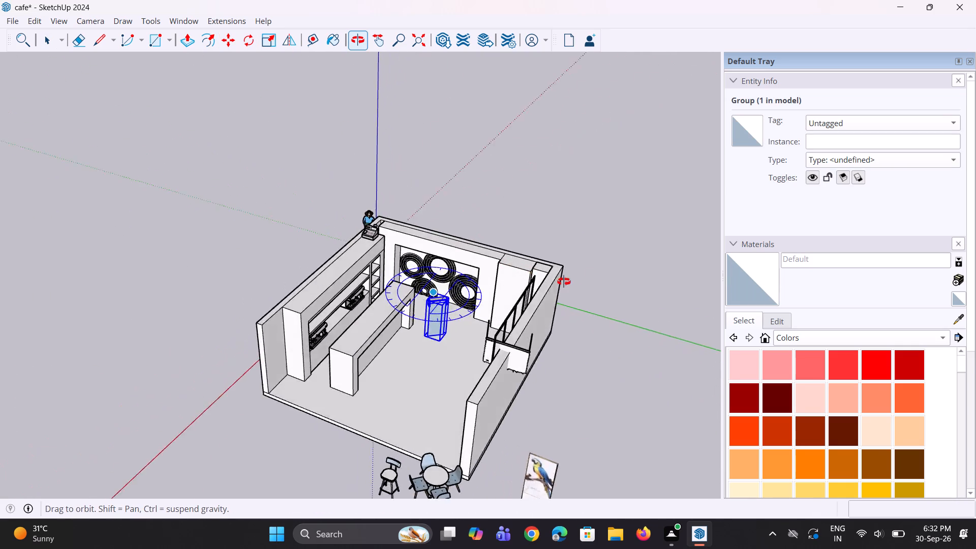
middle_click_drag(564, 282, 595, 278)
left_click(457, 348)
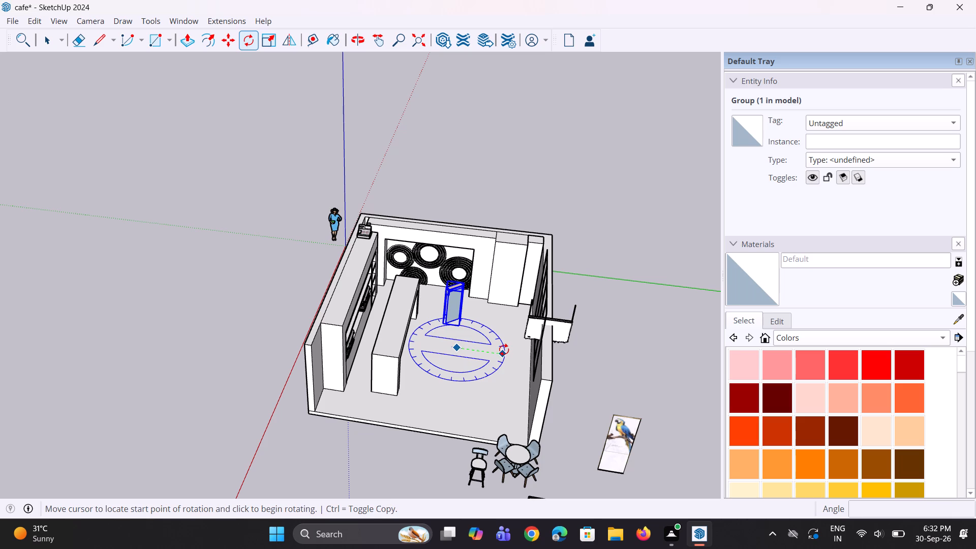
left_click(504, 350)
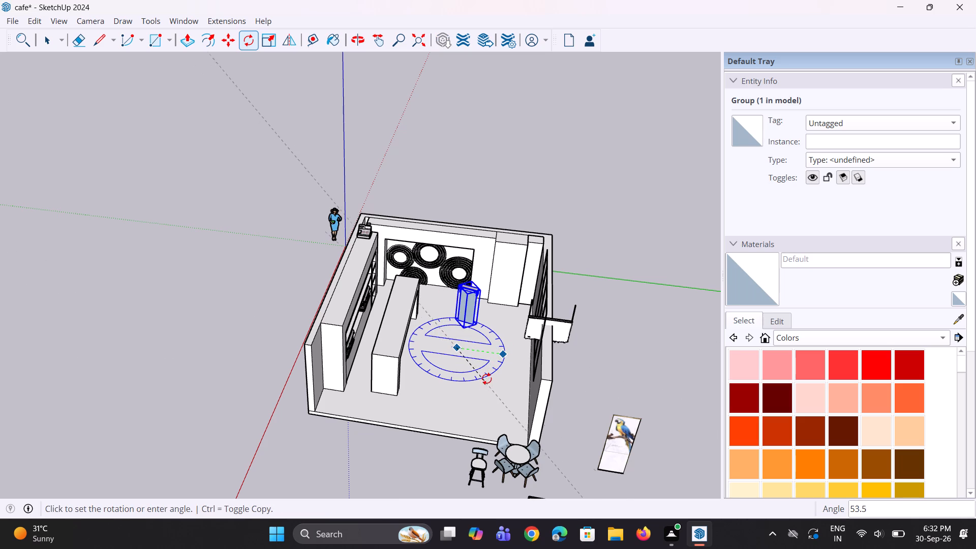
left_click(487, 375)
Move the wood-topped panel about 9' 8" onto the wall column beside the ring artwork, bringing it out of the column's face.
scroll(440, 333, "up", 6)
key("m")
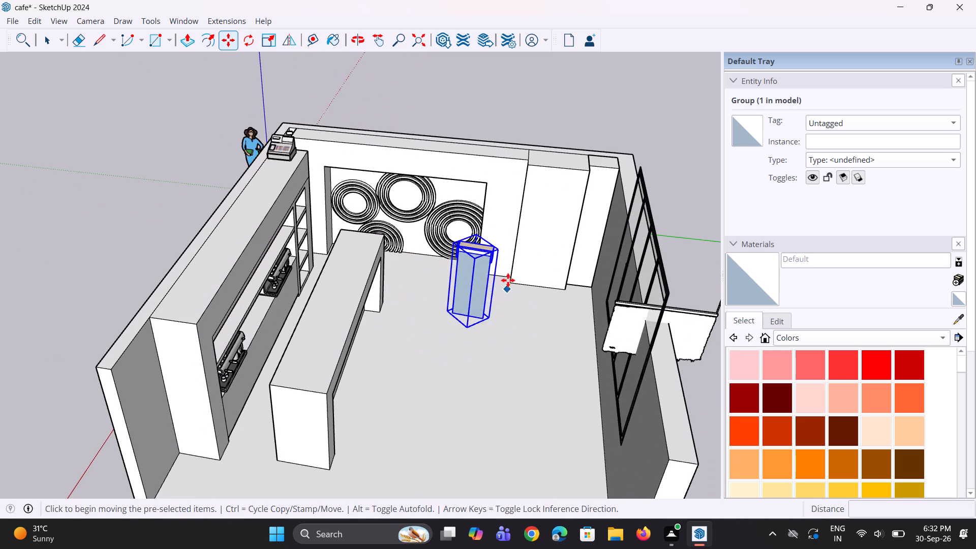
left_click(495, 254)
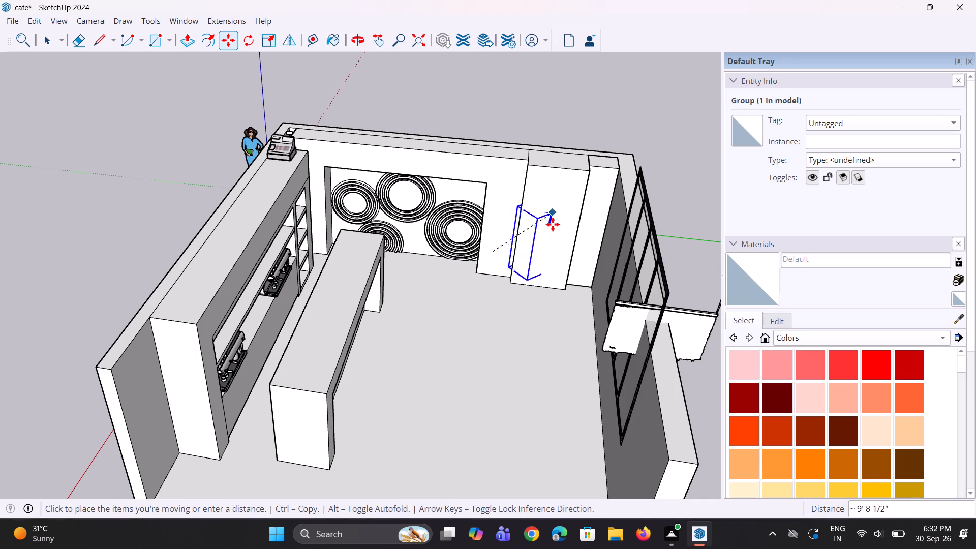
left_click(562, 192)
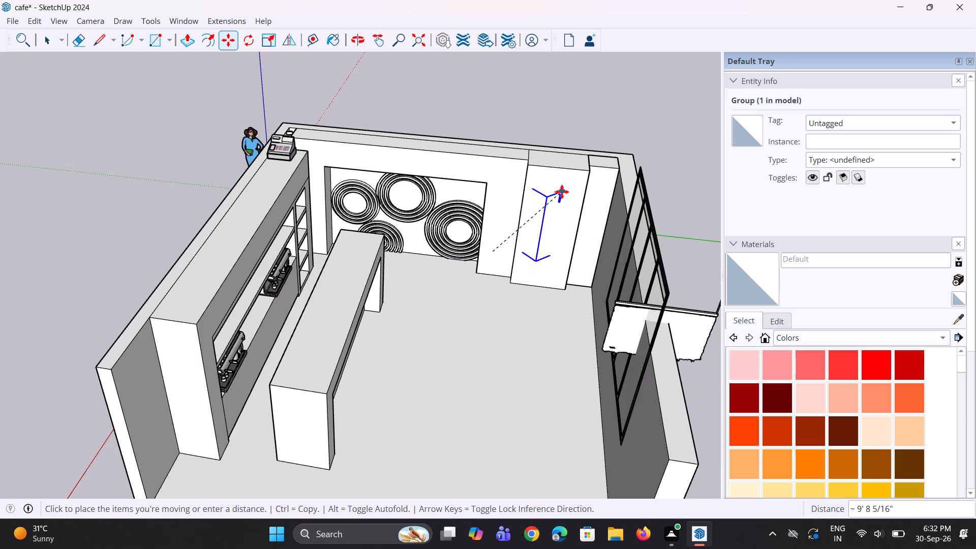
middle_click_drag(562, 227, 306, 281)
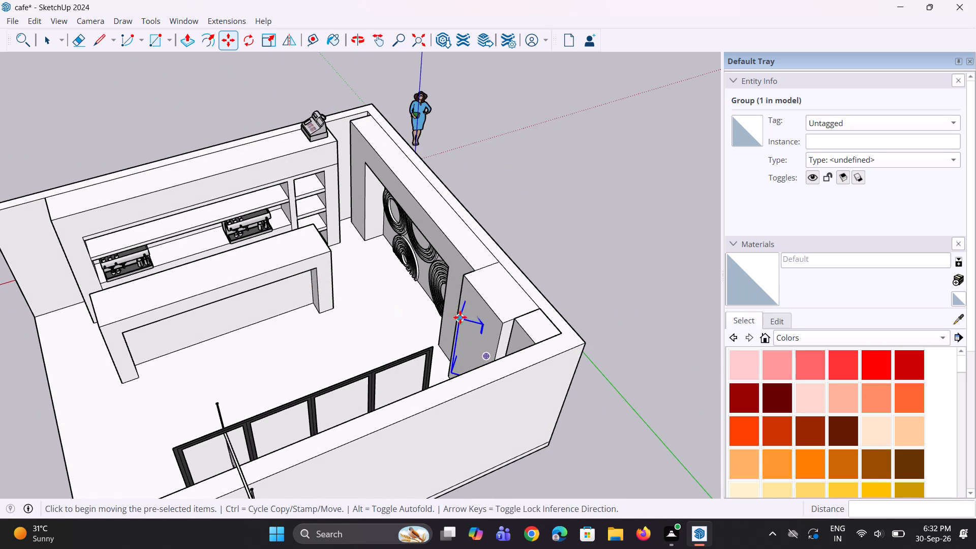
left_click(481, 325)
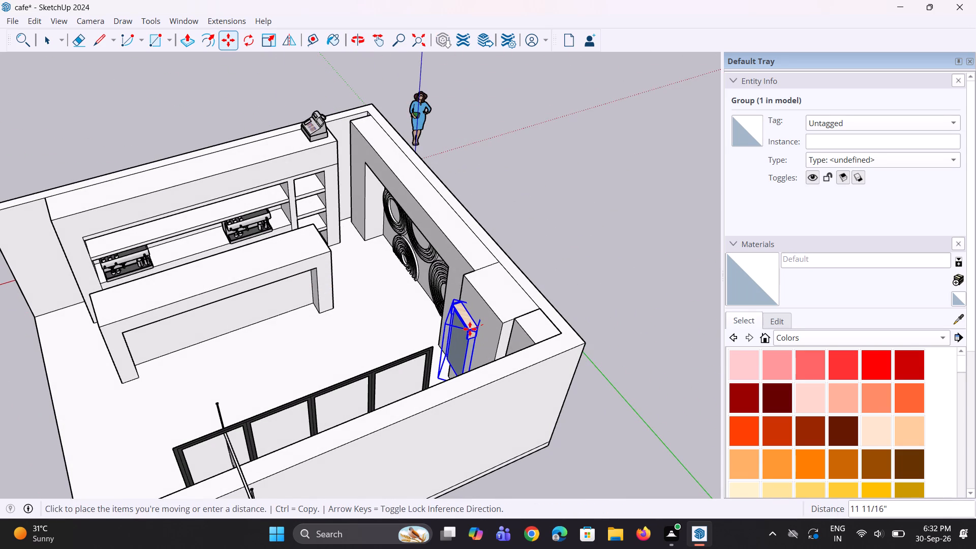
left_click(473, 328)
key("space")
key("space")
left_click(576, 268)
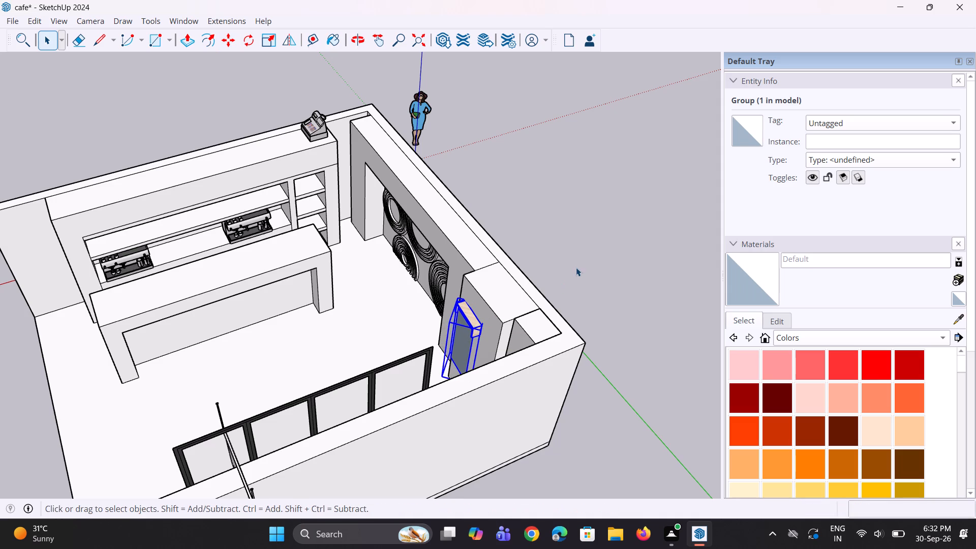
Inspect the wood-topped panel's alignment with the wall column from several angles.
scroll(528, 316, "down", 4)
middle_click_drag(407, 348, 646, 300)
scroll(462, 257, "up", 3)
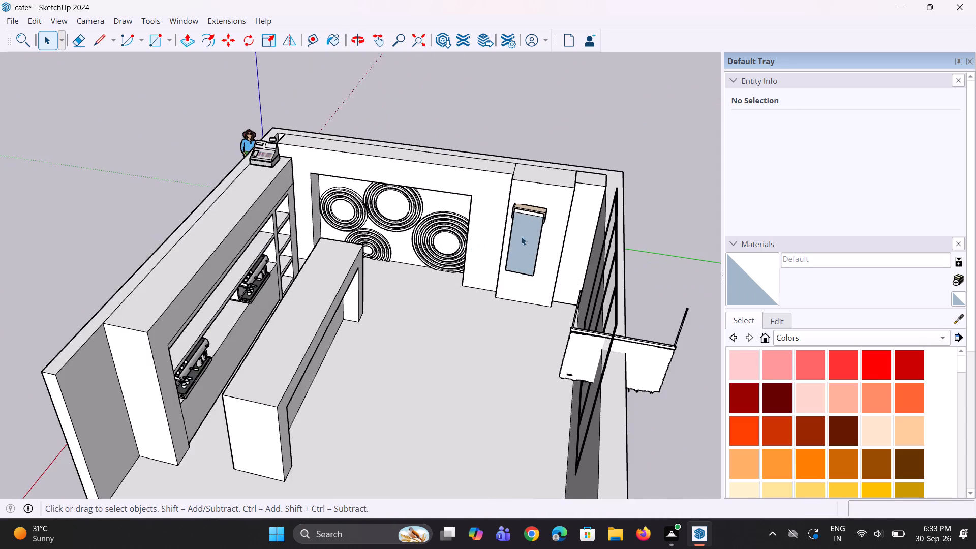
scroll(522, 234, "up", 3)
middle_click_drag(529, 201, 405, 239)
scroll(504, 285, "up", 2)
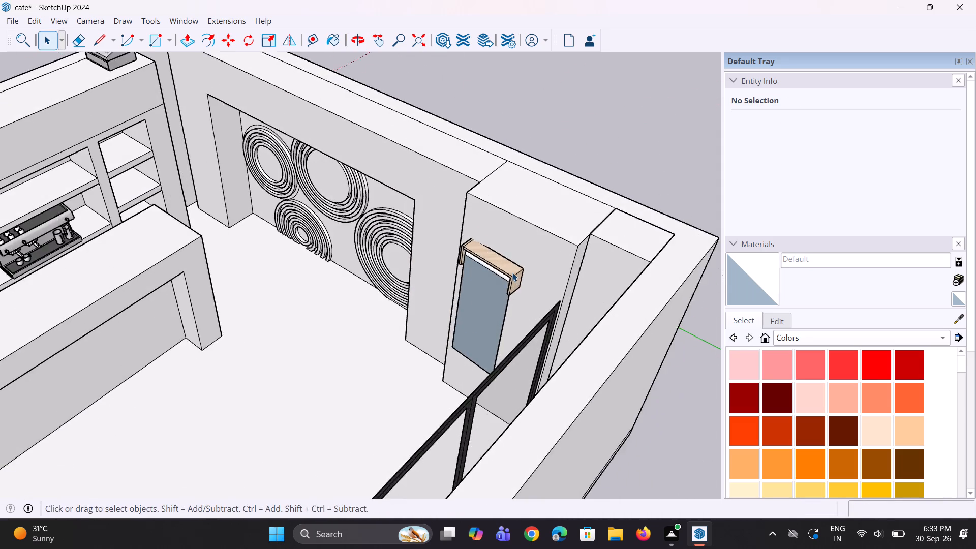
scroll(512, 272, "up", 2)
middle_click_drag(526, 280, 599, 268)
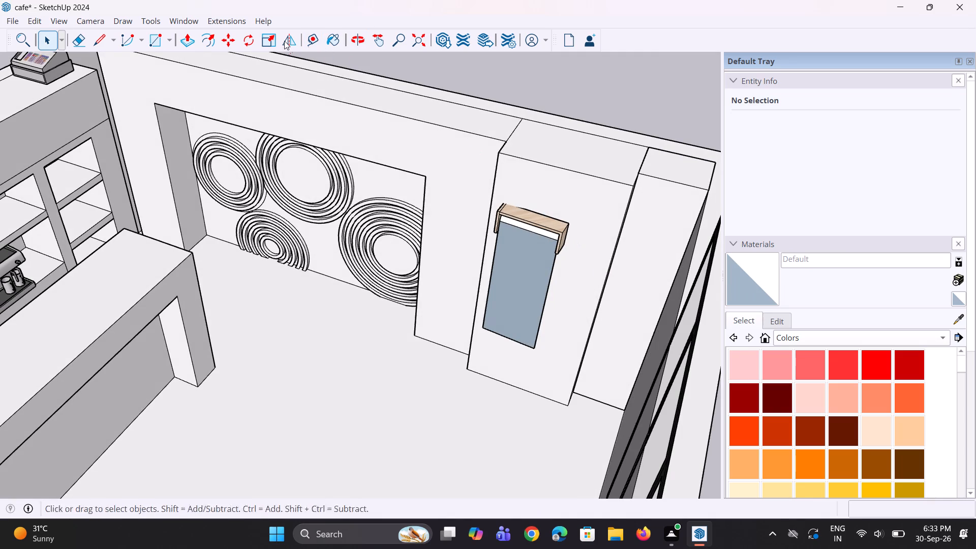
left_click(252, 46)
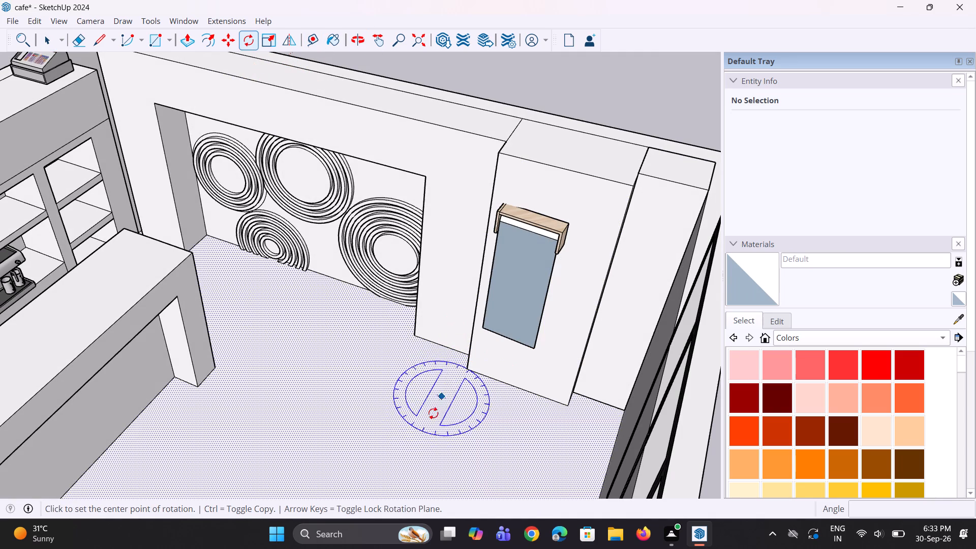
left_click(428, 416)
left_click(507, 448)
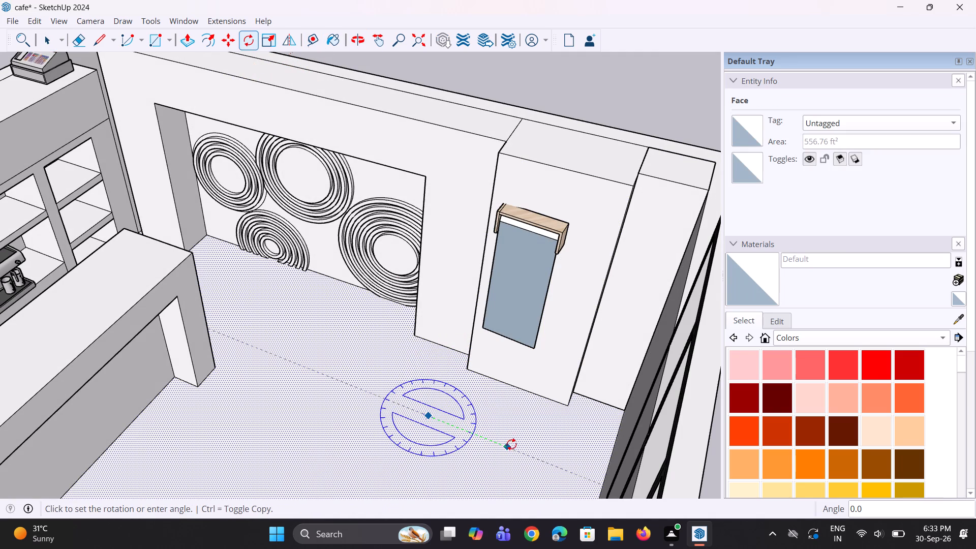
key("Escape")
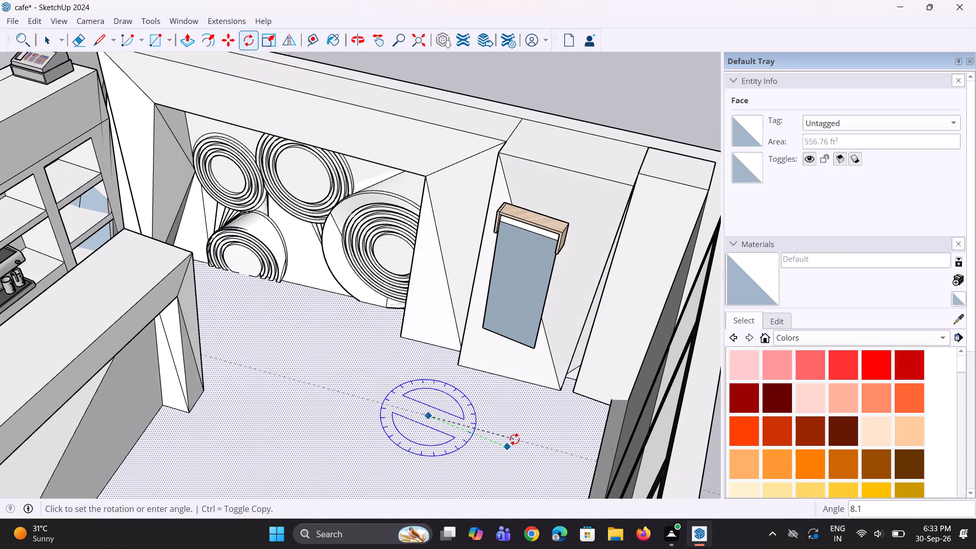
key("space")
Rotate the wood-topped panel about 7.8° on the floor plane to align it with the column face.
left_click(501, 335)
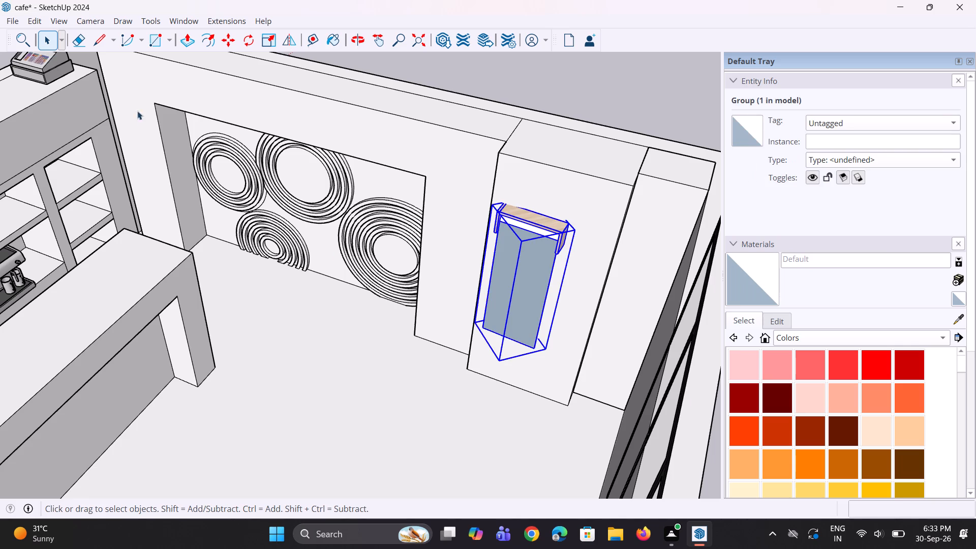
left_click(242, 42)
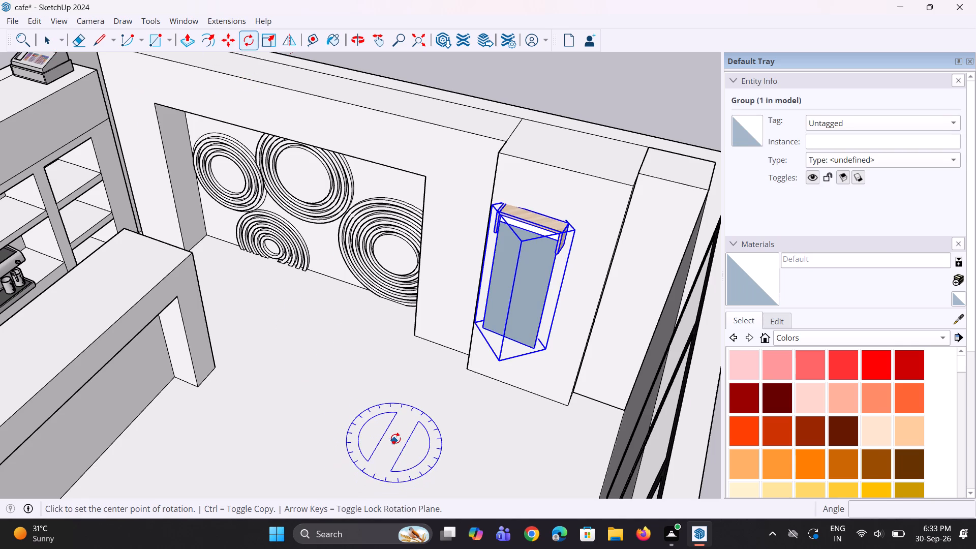
left_click(395, 439)
left_click(464, 470)
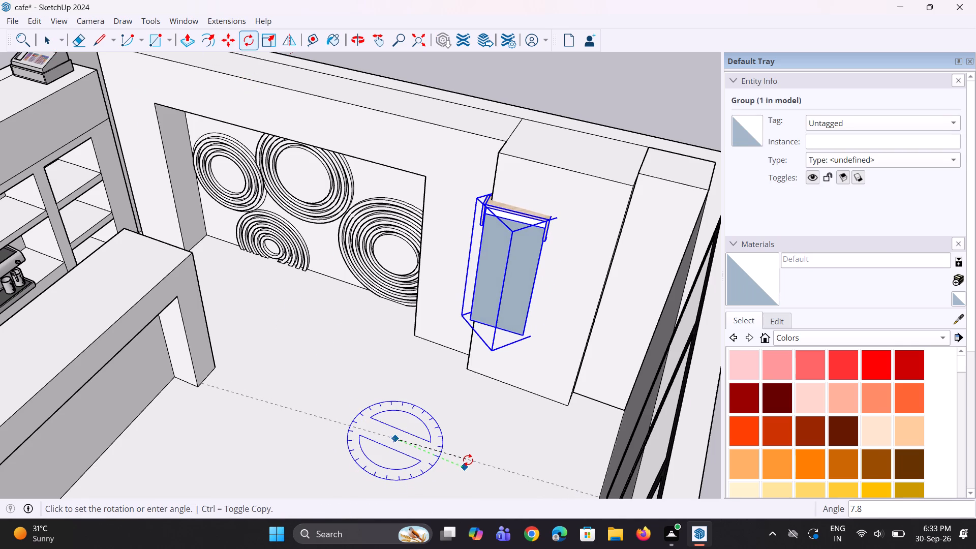
left_click(468, 460)
type("b")
key("space")
key("space")
key("space")
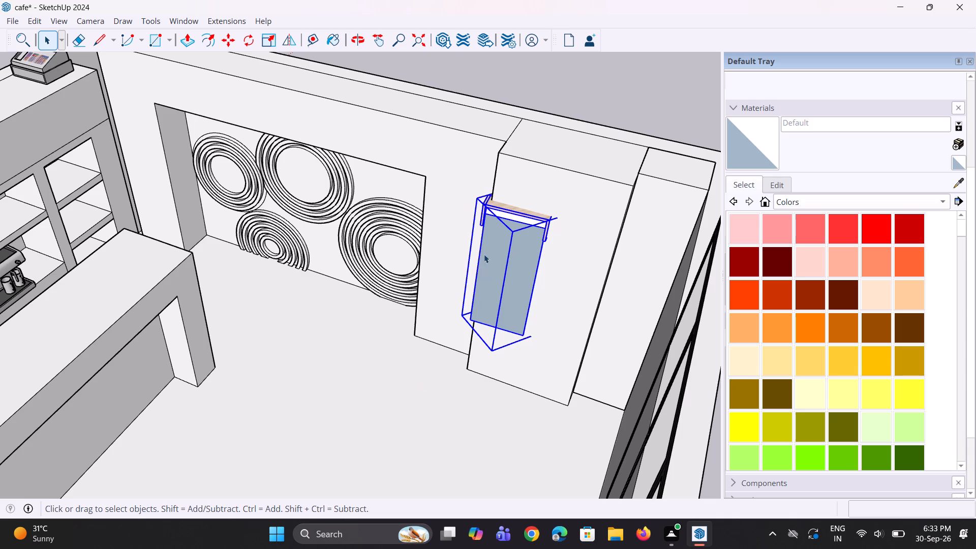
left_click(573, 89)
Move the wood-topped panel about 11 13/16" along the green axis, toward the middle of the column.
middle_click_drag(554, 290, 474, 297)
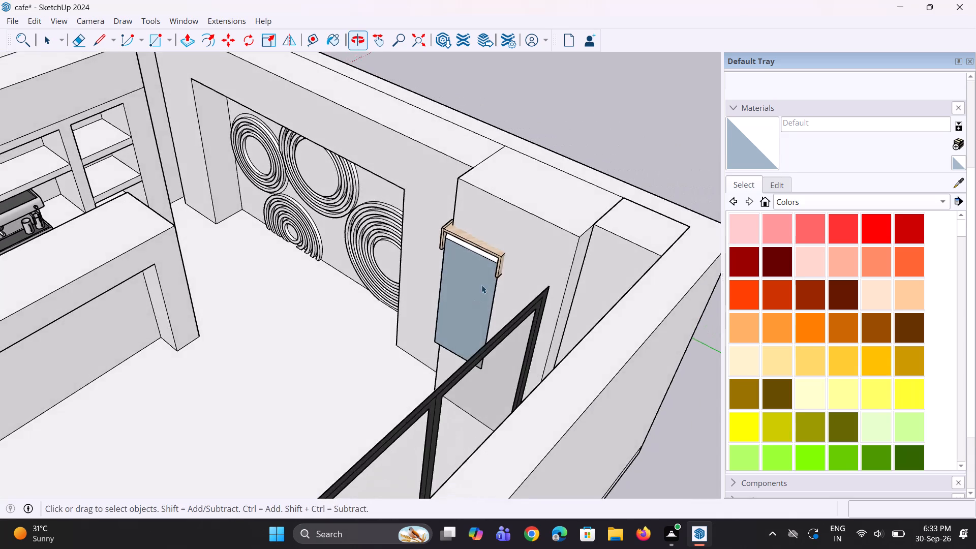
scroll(492, 265, "up", 3)
left_click(496, 260)
key("m")
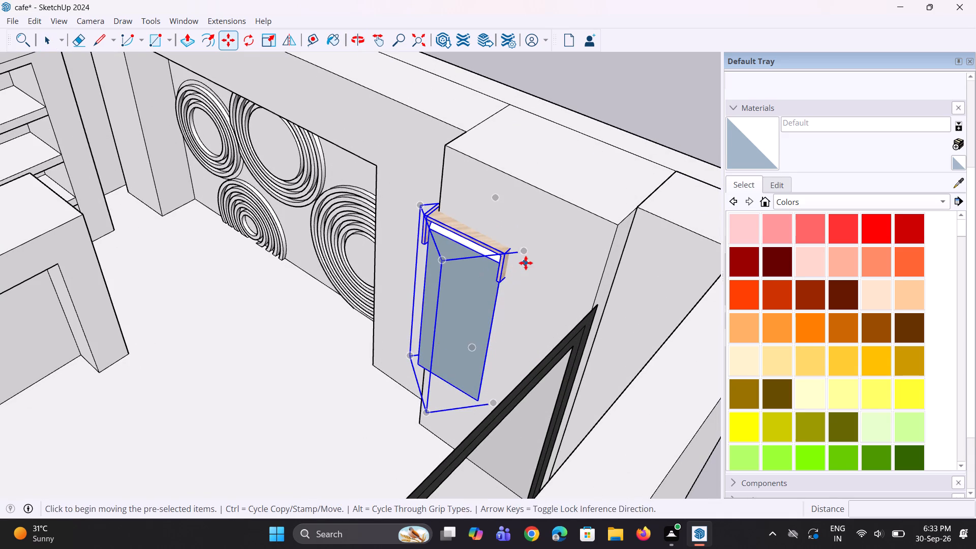
left_click(525, 253)
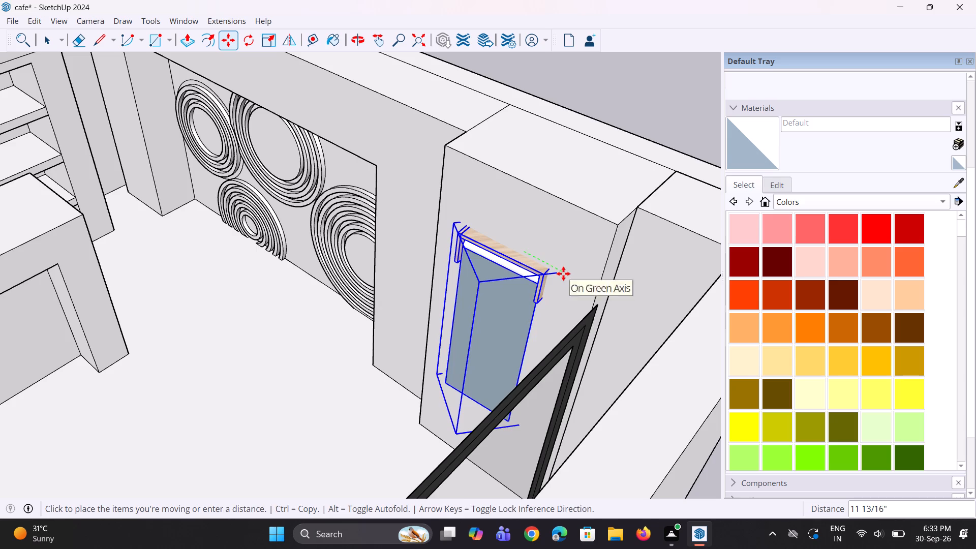
left_click(563, 273)
Move the wood-topped panel about 4 1/16" out from the column's face into the room.
scroll(508, 266, "down", 3)
middle_click_drag(517, 269, 356, 309)
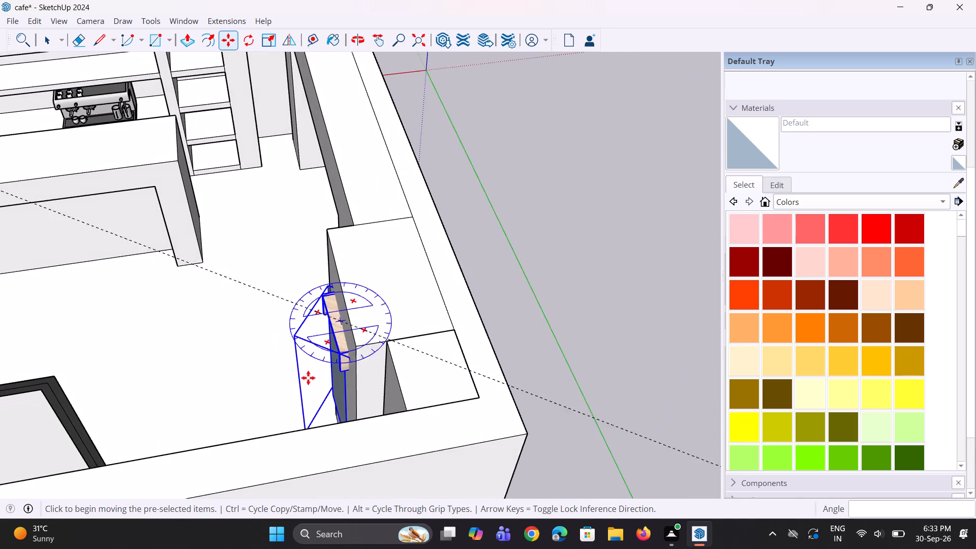
scroll(307, 380, "up", 2)
left_click(292, 322)
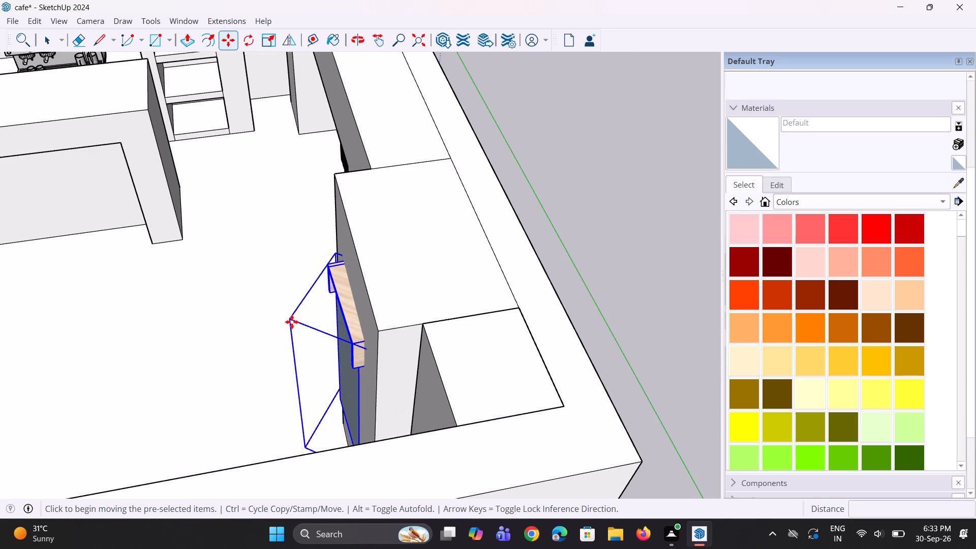
left_click(273, 323)
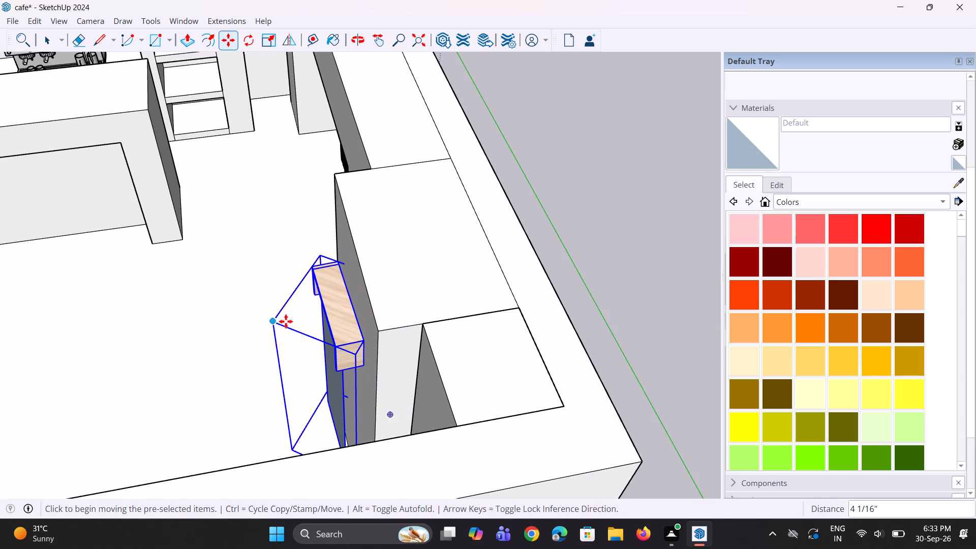
key("space")
key("space")
key("space")
key("space")
left_click(583, 187)
Inspect the wood-topped panel on its column from the front and the side.
middle_click_drag(341, 335, 531, 274)
scroll(395, 267, "down", 4)
middle_click_drag(355, 285, 563, 283)
scroll(128, 335, "up", 2)
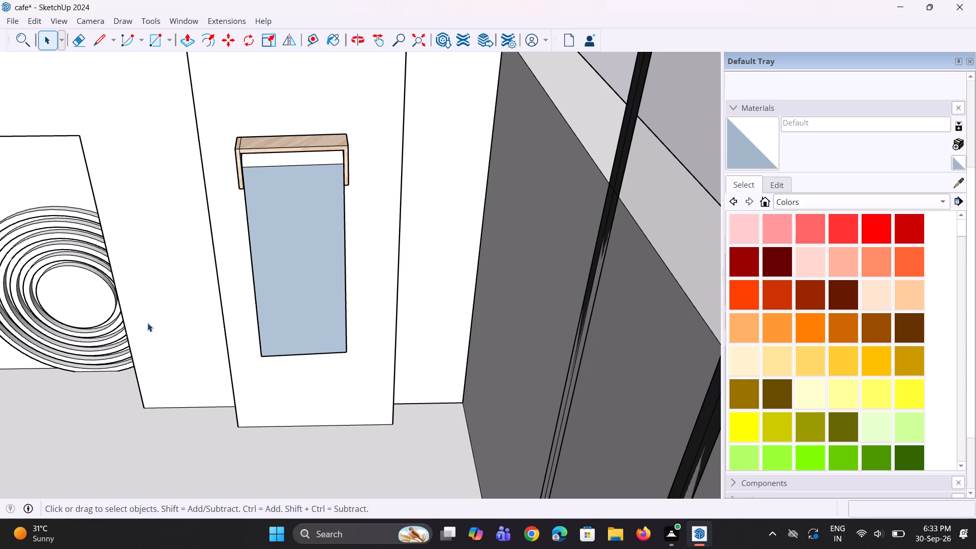
scroll(159, 321, "down", 8)
middle_click_drag(165, 310, 439, 270)
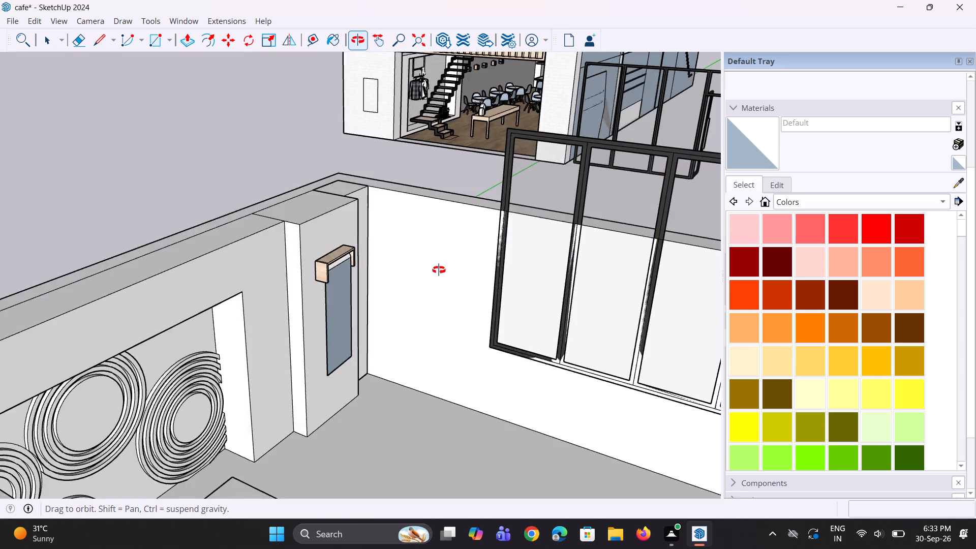
middle_click_drag(439, 270, 386, 311)
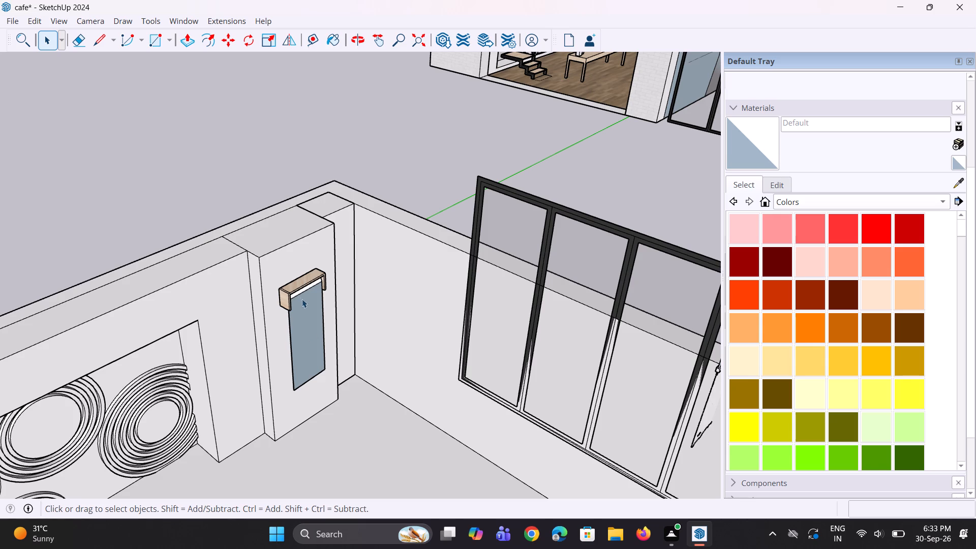
Review the whole café room, examining the partition frame, counter, shelving wall and mounted panel from several sides.
scroll(311, 315, "down", 8)
middle_click_drag(325, 379, 409, 353)
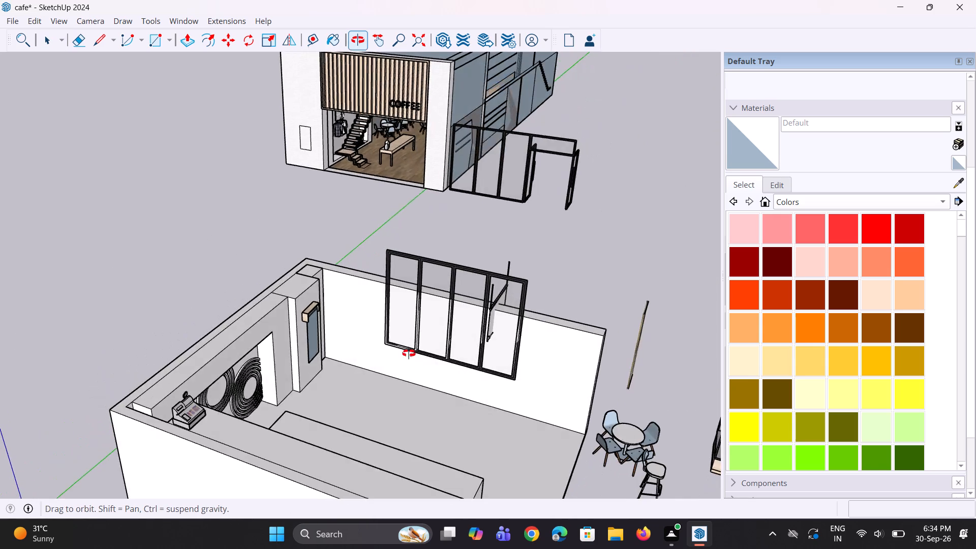
middle_click_drag(409, 353, 387, 329)
scroll(386, 352, "up", 3)
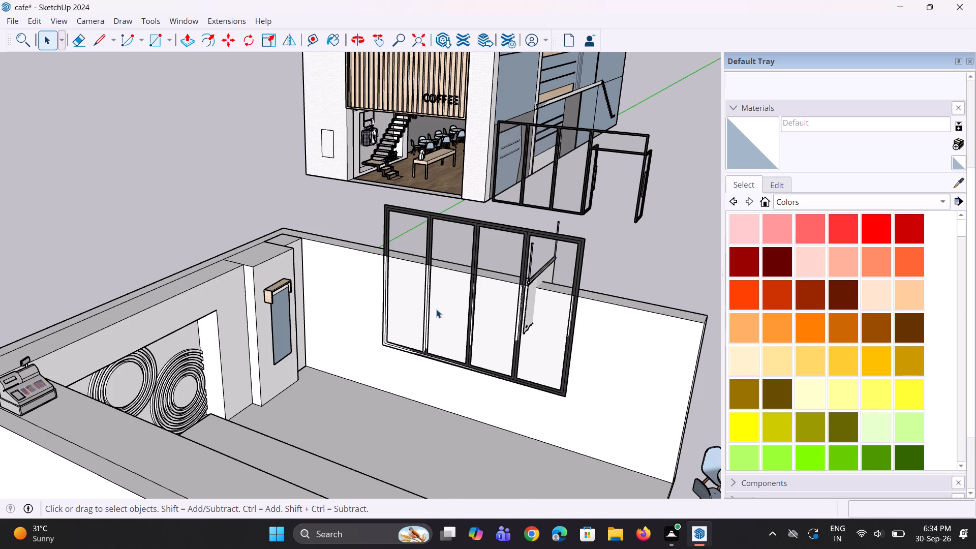
scroll(435, 308, "up", 1)
scroll(393, 308, "down", 5)
middle_click_drag(374, 330, 37, 391)
scroll(205, 393, "up", 5)
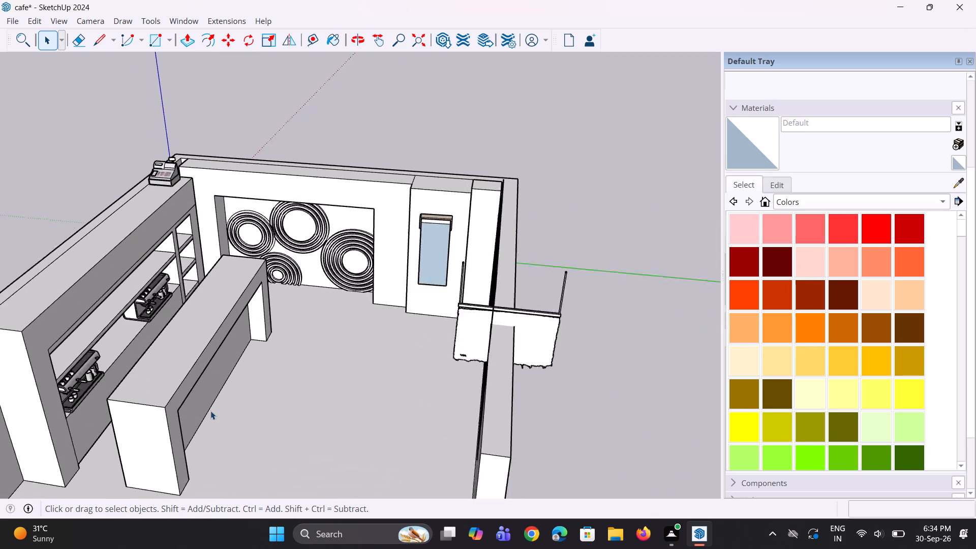
scroll(210, 411, "up", 1)
middle_click_drag(211, 411, 221, 403)
scroll(222, 400, "up", 1)
scroll(272, 323, "down", 5)
middle_click_drag(279, 325, 185, 351)
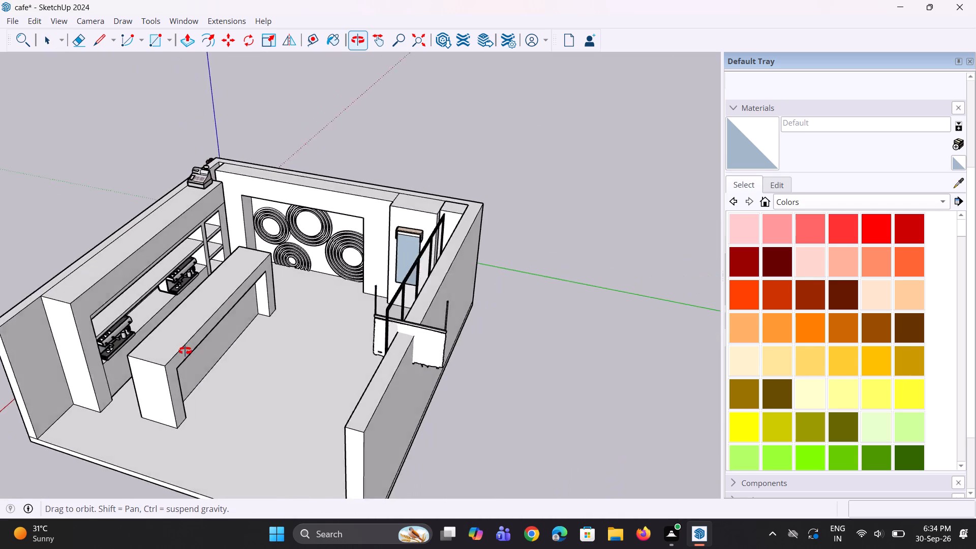
middle_click_drag(185, 351, 177, 348)
scroll(141, 329, "up", 4)
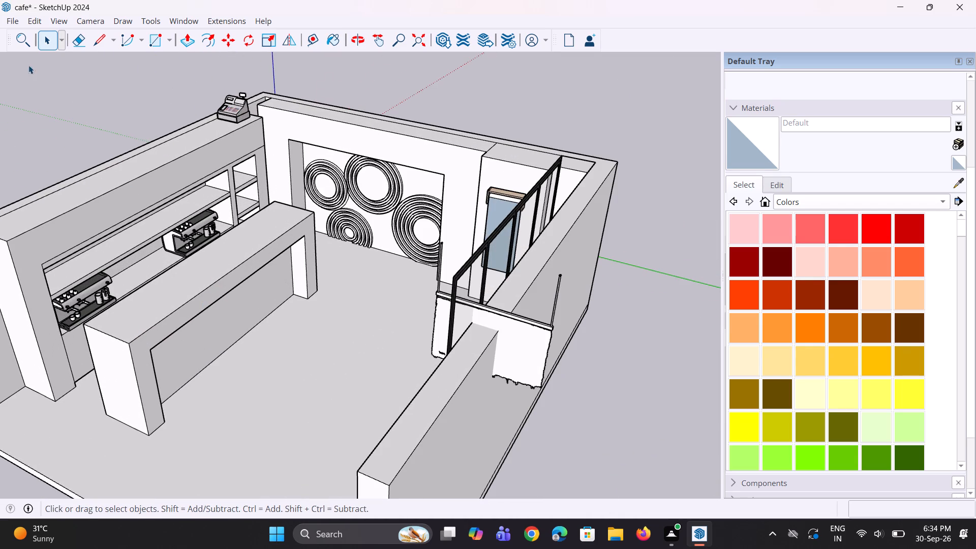
Move the cash register about 8' 5" from the top of the shelving wall onto the counter's end near the circle artwork.
left_click(226, 105)
key("m")
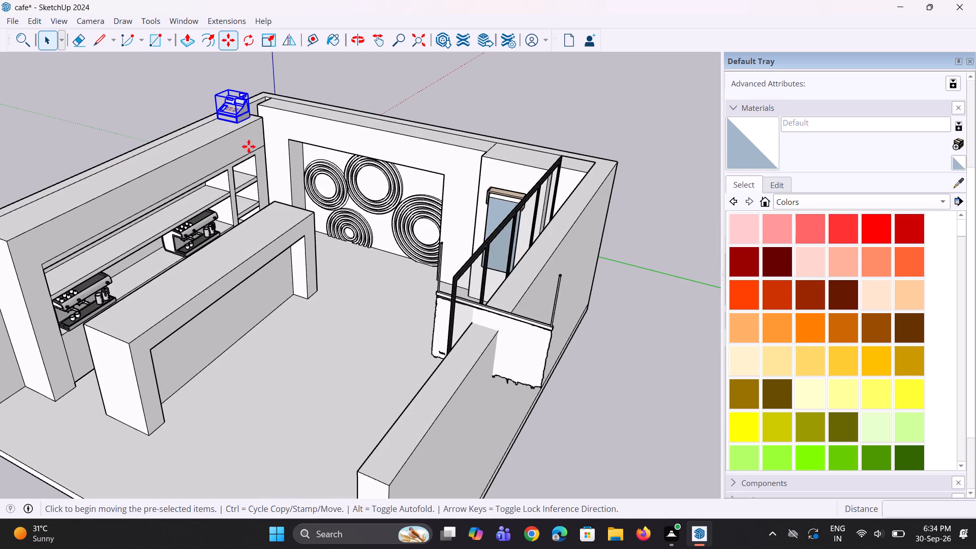
left_click(238, 118)
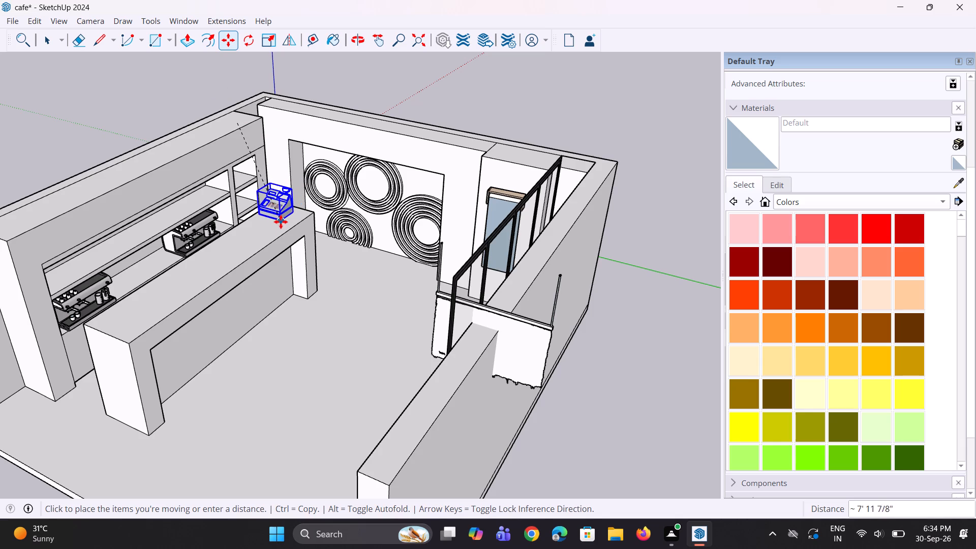
left_click(281, 225)
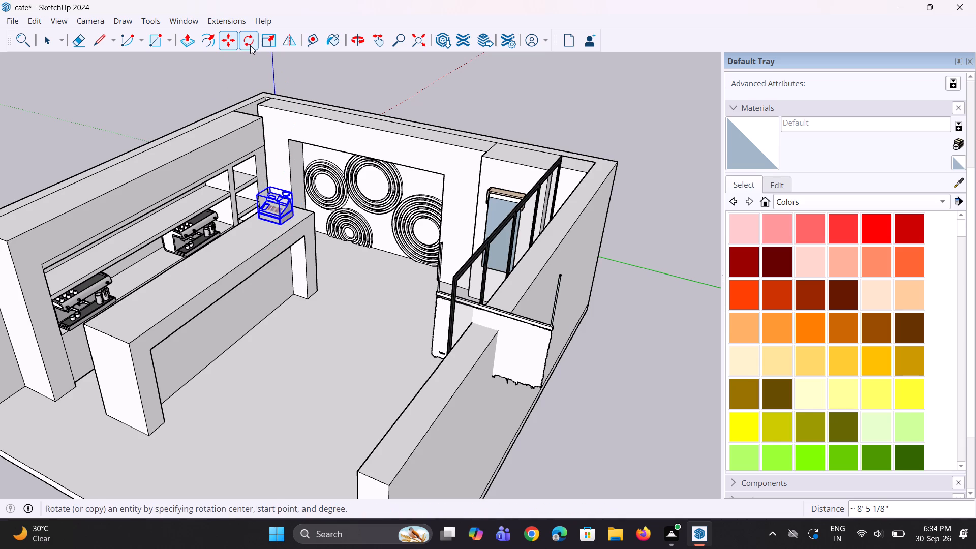
Rotate the cash register 90° horizontally about a point on the floor.
left_click(250, 45)
left_click(334, 334)
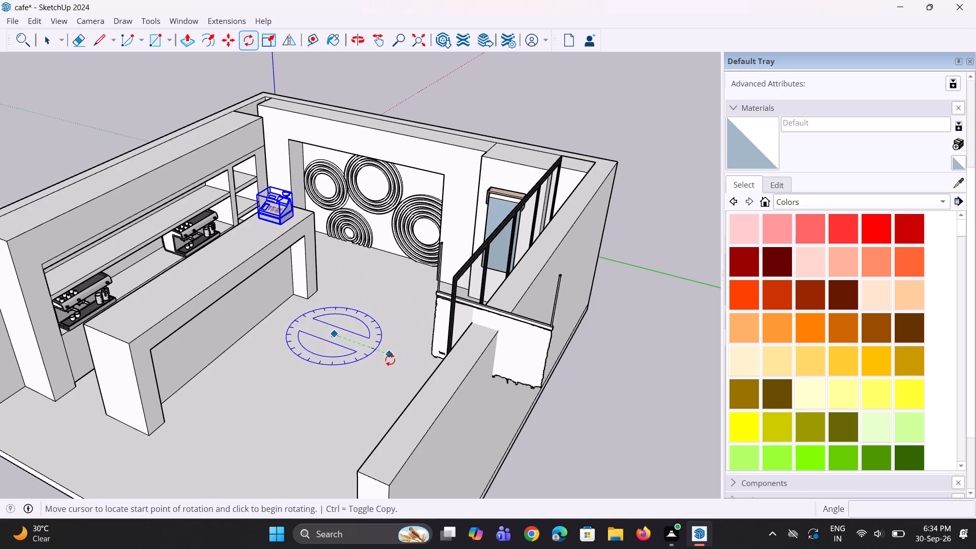
left_click(393, 362)
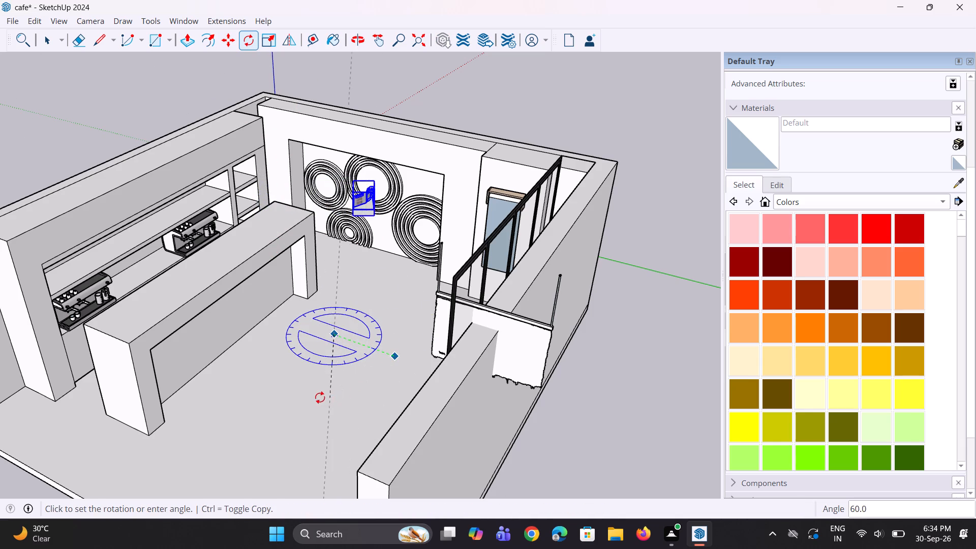
left_click(288, 383)
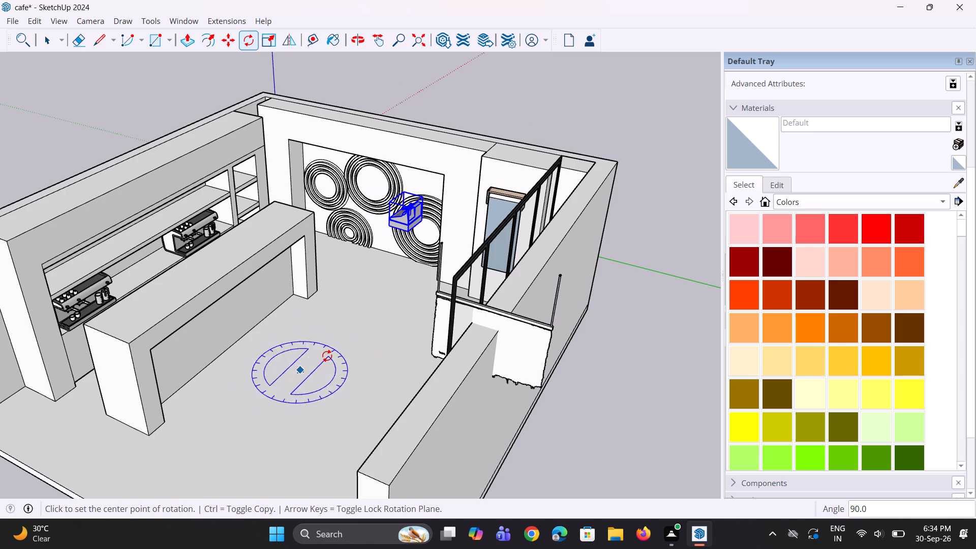
key("space")
key("space")
Move the rotated cash register about 8' 1" back onto the counter's end near the circle artwork.
key("m")
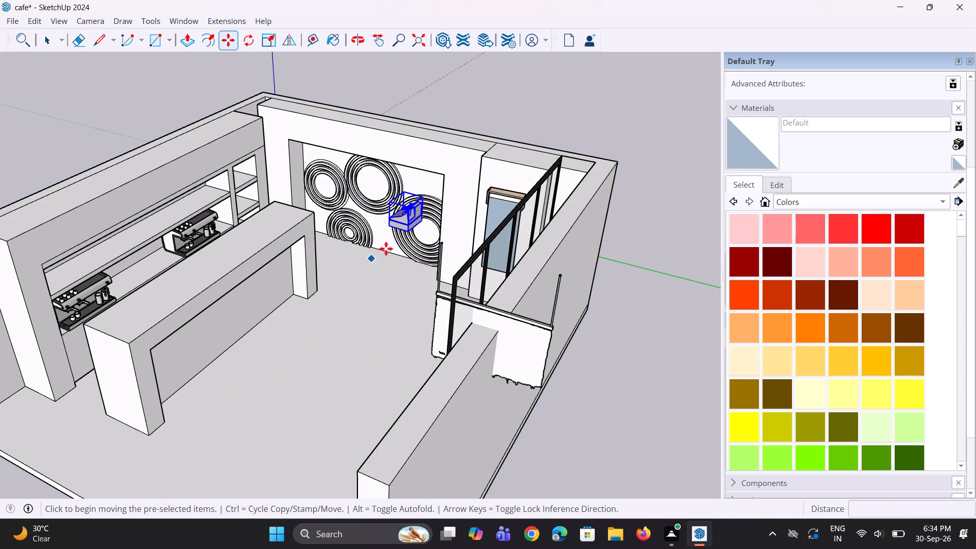
left_click(401, 232)
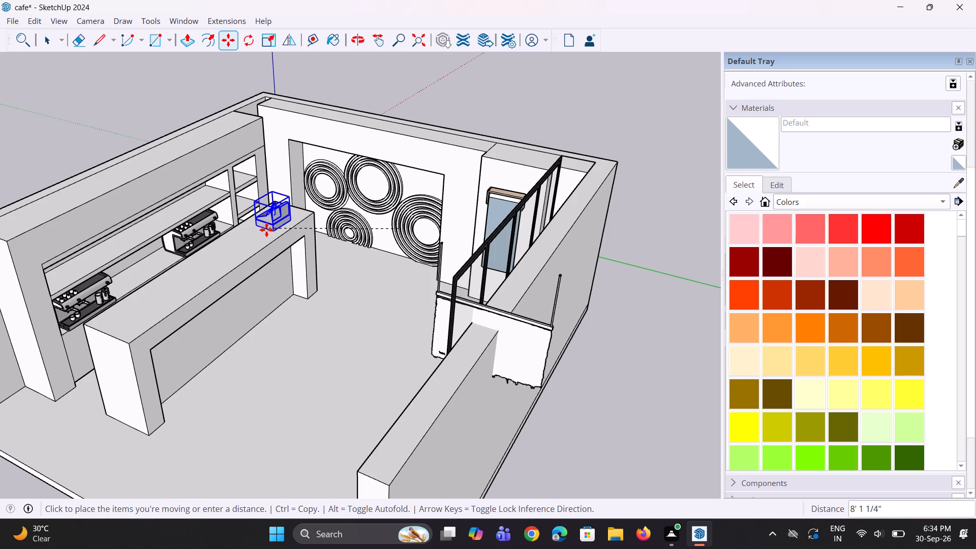
left_click(267, 231)
Move the cash register about 10' 4" along the red axis toward the counter's opposite end.
scroll(222, 280, "up", 3)
middle_click_drag(262, 286, 290, 297)
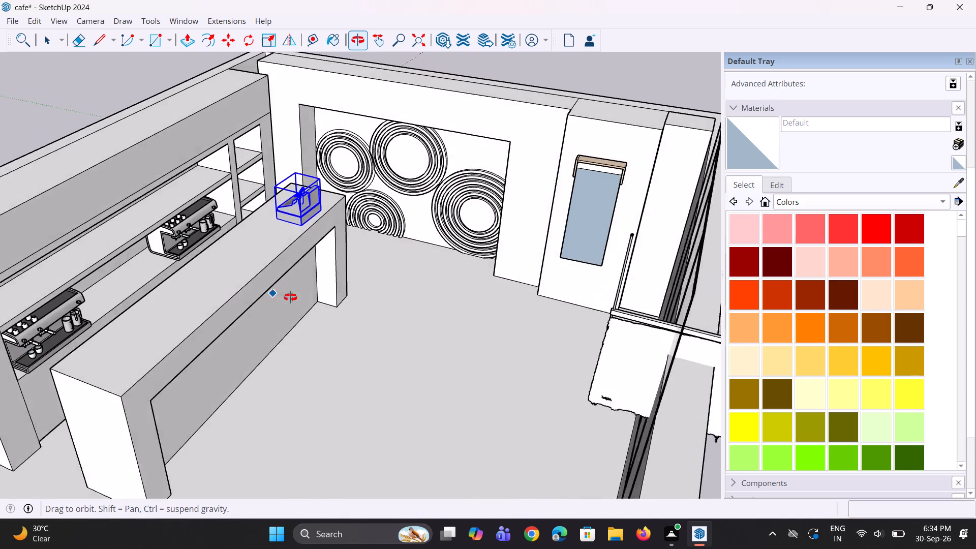
middle_click_drag(290, 297, 373, 312)
left_click(348, 247)
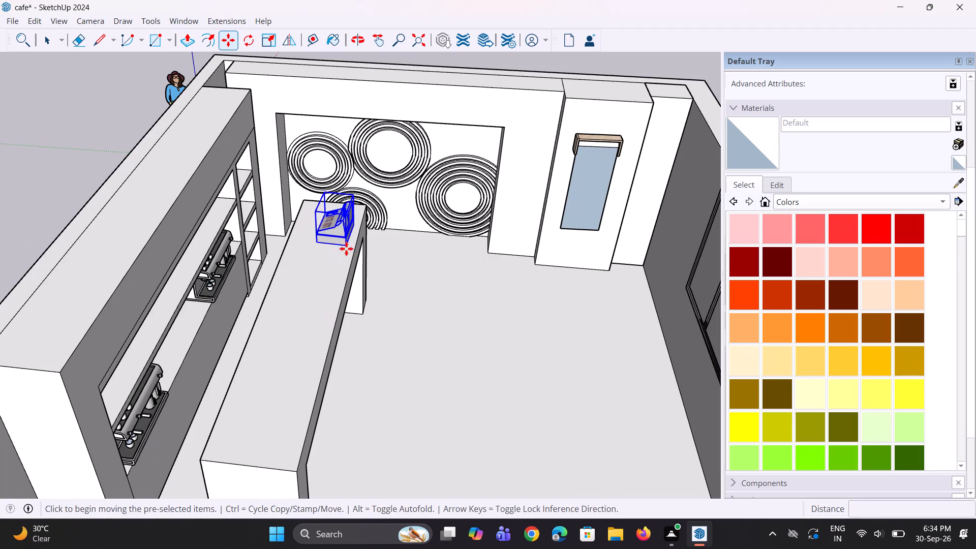
left_click(291, 433)
Scale the cash register uniformly by about 1.64.
key("s")
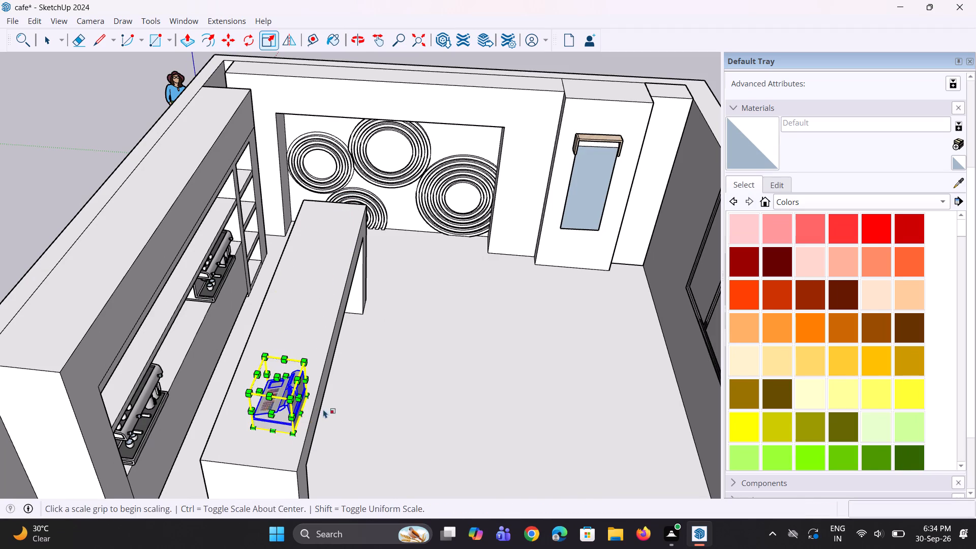
middle_click_drag(323, 409, 106, 421)
scroll(58, 283, "up", 4)
middle_click_drag(50, 282, 50, 283)
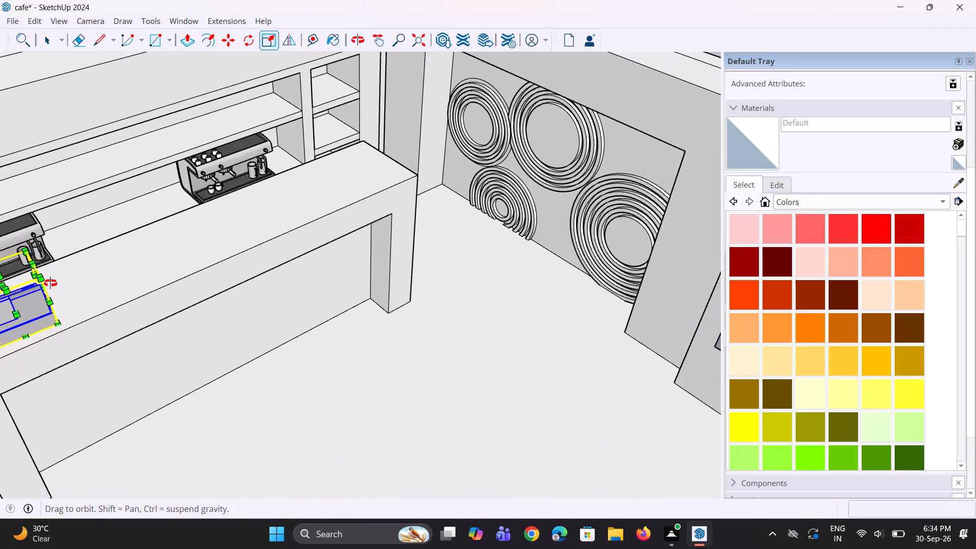
middle_click_drag(50, 283, 26, 304)
scroll(400, 232, "down", 9)
middle_click_drag(373, 280, 190, 315)
scroll(278, 215, "up", 2)
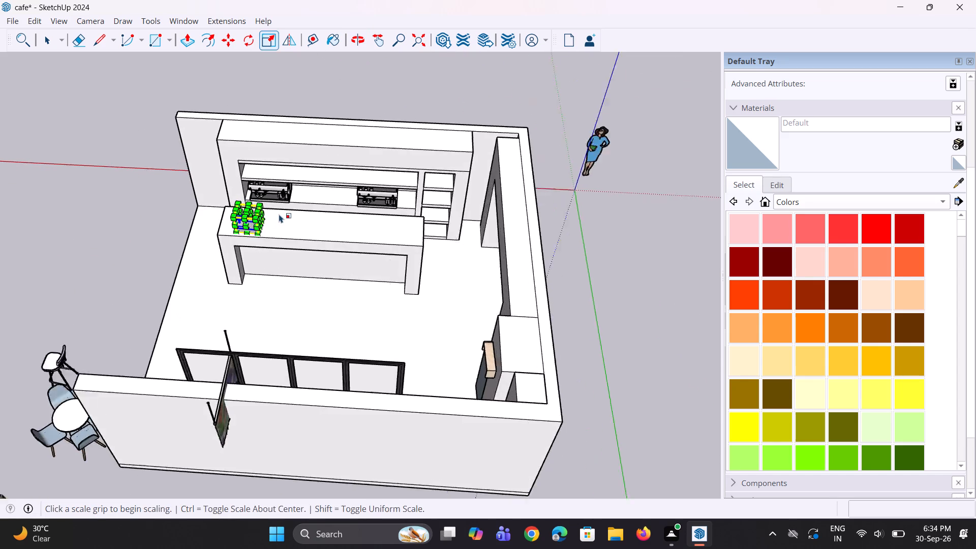
scroll(279, 214, "up", 4)
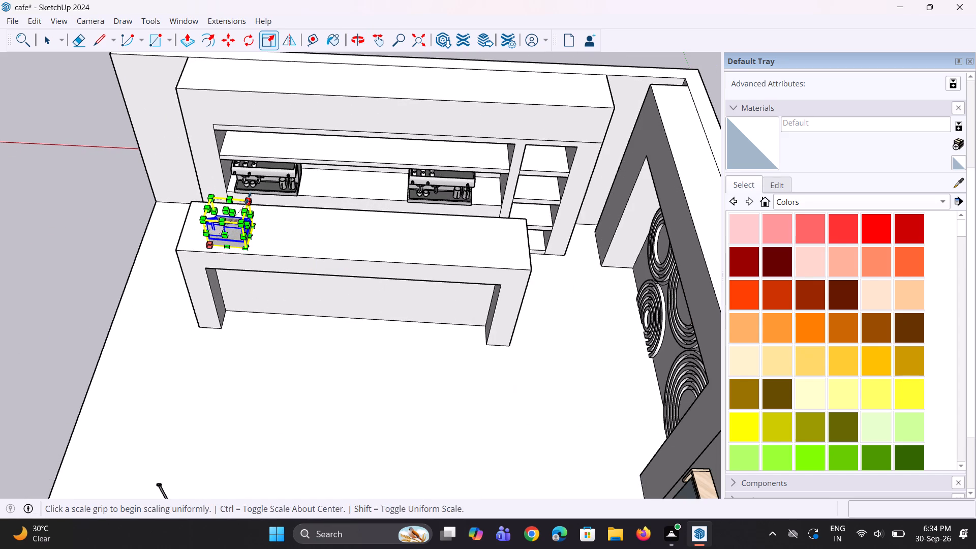
left_click(250, 200)
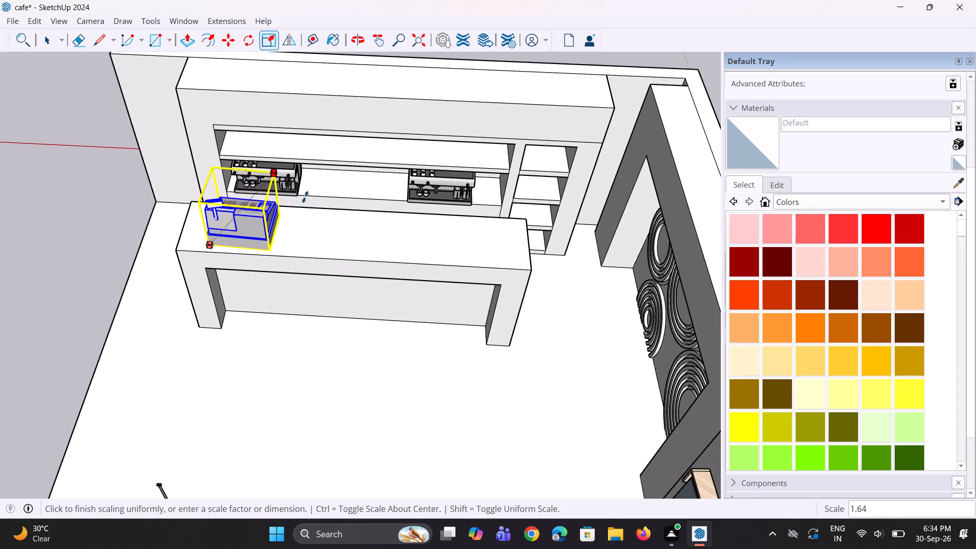
left_click(305, 197)
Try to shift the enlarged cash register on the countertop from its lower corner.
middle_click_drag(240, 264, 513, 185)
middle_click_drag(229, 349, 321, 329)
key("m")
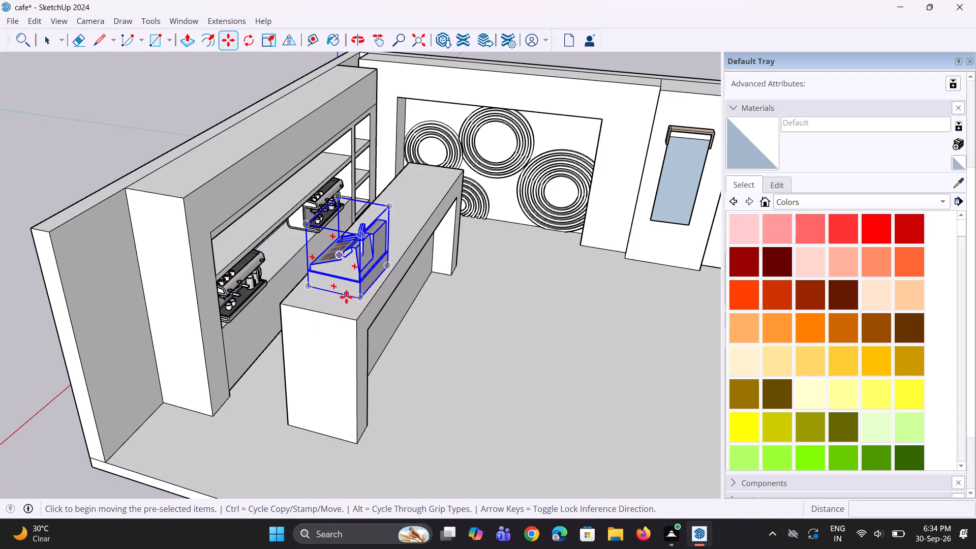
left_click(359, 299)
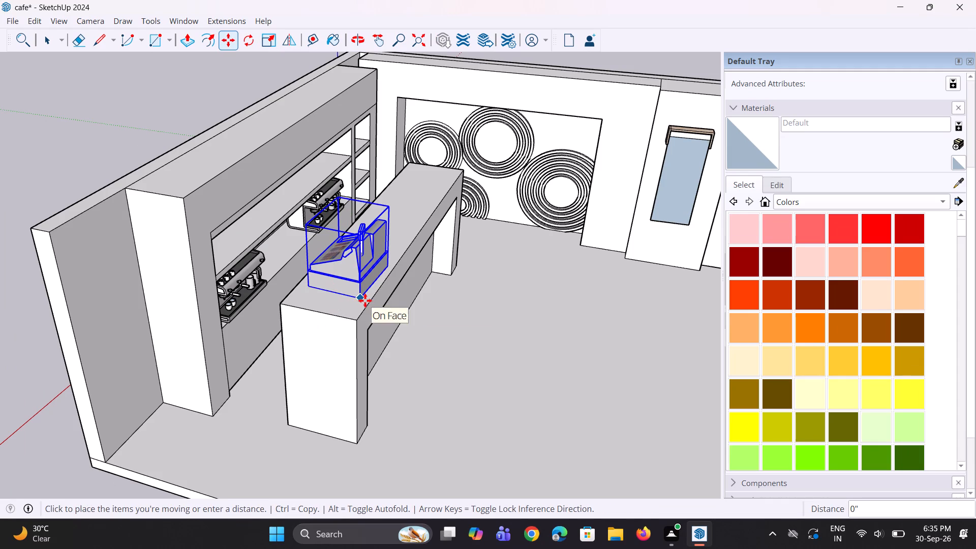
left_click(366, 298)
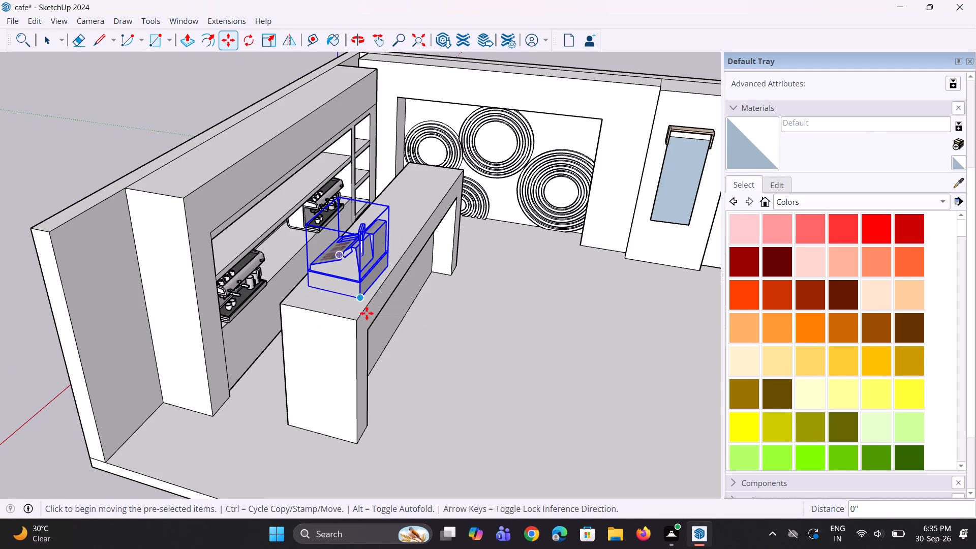
Stretch the cash register along the red axis by a scale of about 1.74.
scroll(332, 313, "up", 1)
middle_click_drag(351, 314, 224, 357)
scroll(299, 292, "down", 4)
middle_click_drag(300, 304, 231, 346)
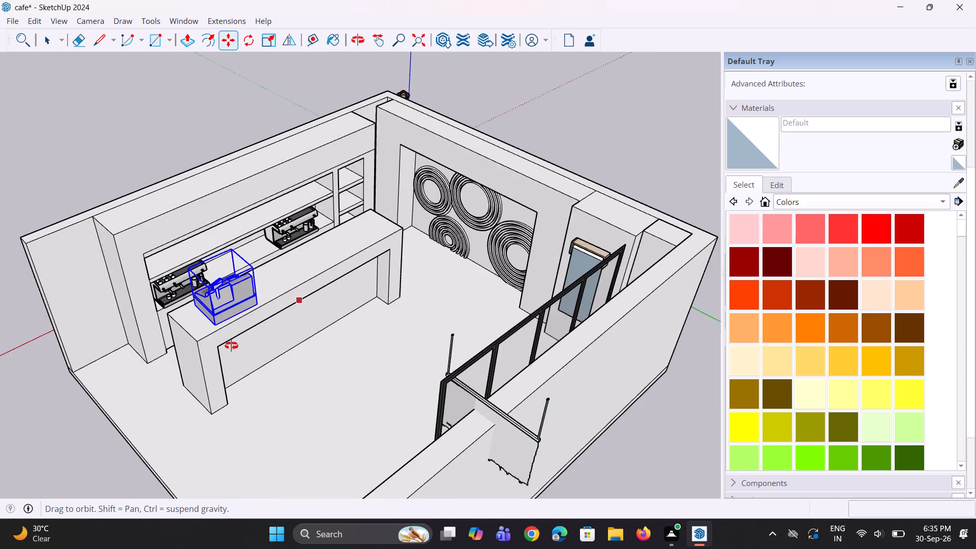
middle_click_drag(231, 346, 55, 356)
scroll(223, 232, "up", 4)
key("s")
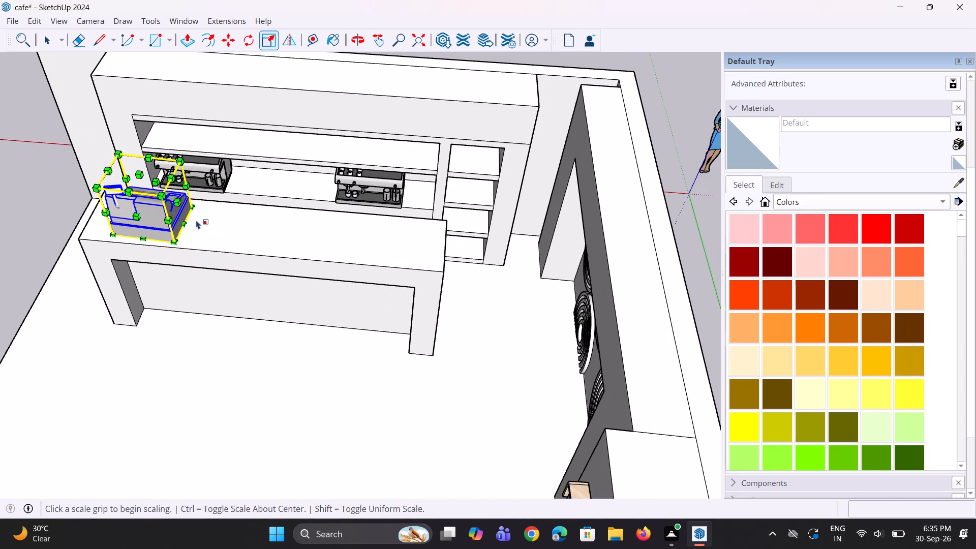
left_click(182, 206)
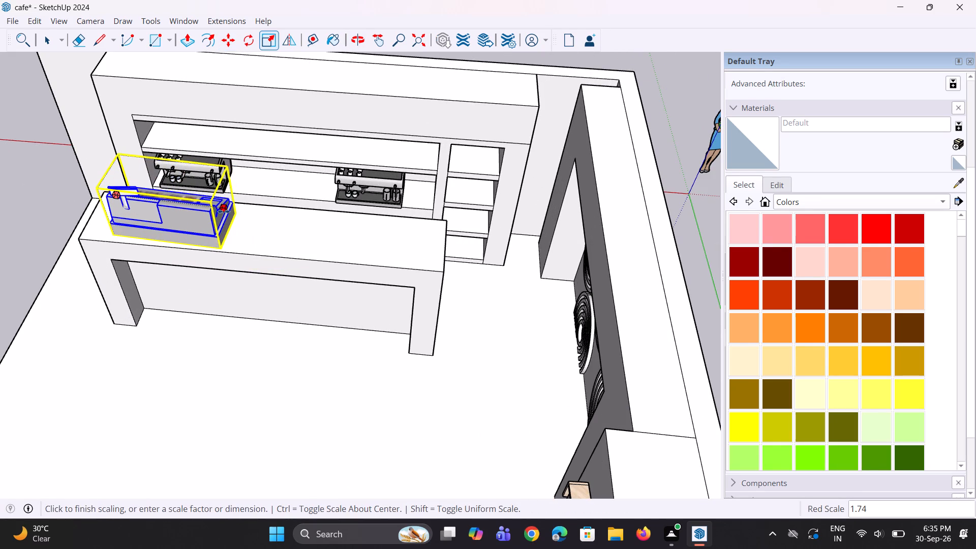
left_click(224, 211)
Rotate the stretched cash register about 3.7° horizontally around a point on the floor.
middle_click_drag(229, 248, 254, 236)
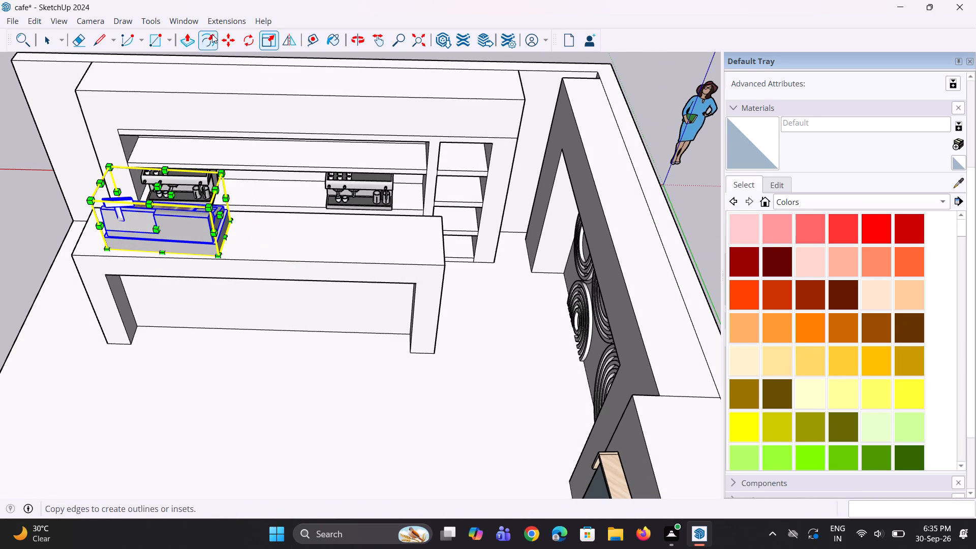
left_click(247, 45)
left_click(156, 412)
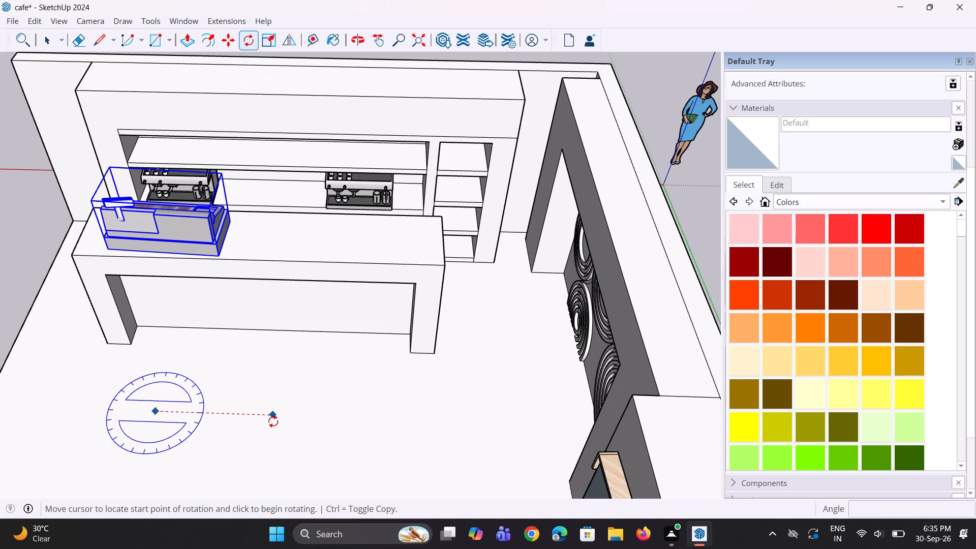
left_click(273, 421)
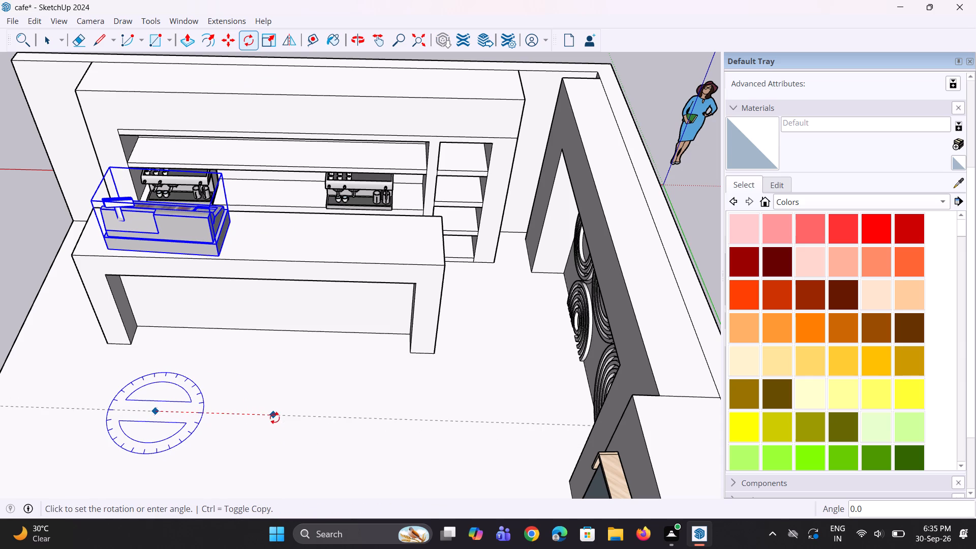
left_click(274, 409)
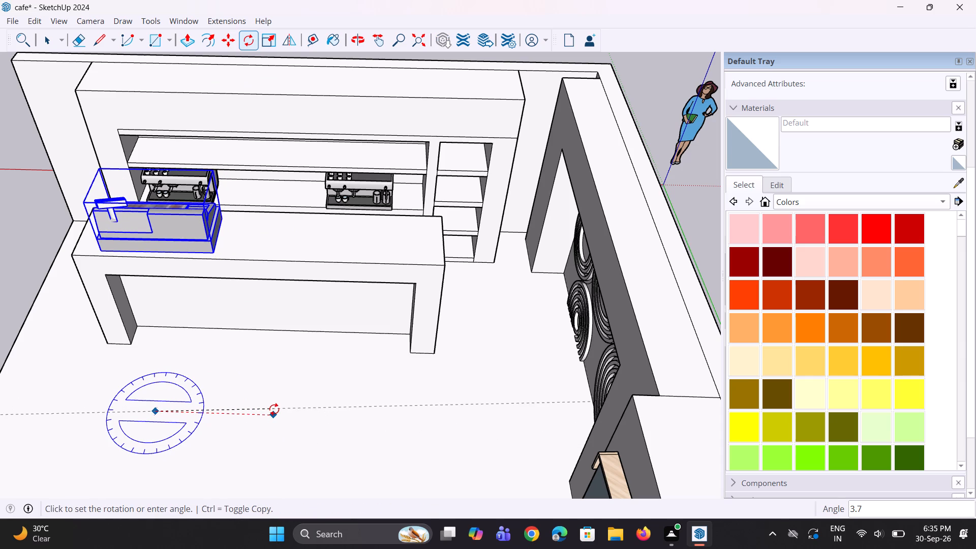
key("space")
key("space")
Review the cash register on the counter and the whole café room and nearby props from several sides.
scroll(272, 419, "down", 6)
left_click(562, 364)
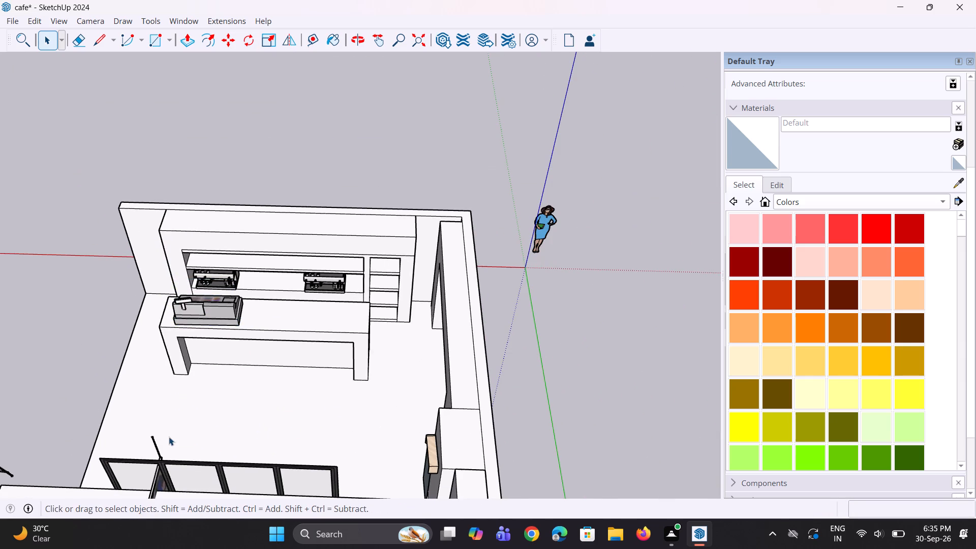
middle_click_drag(169, 437, 358, 409)
scroll(330, 394, "down", 4)
middle_click_drag(267, 403, 494, 367)
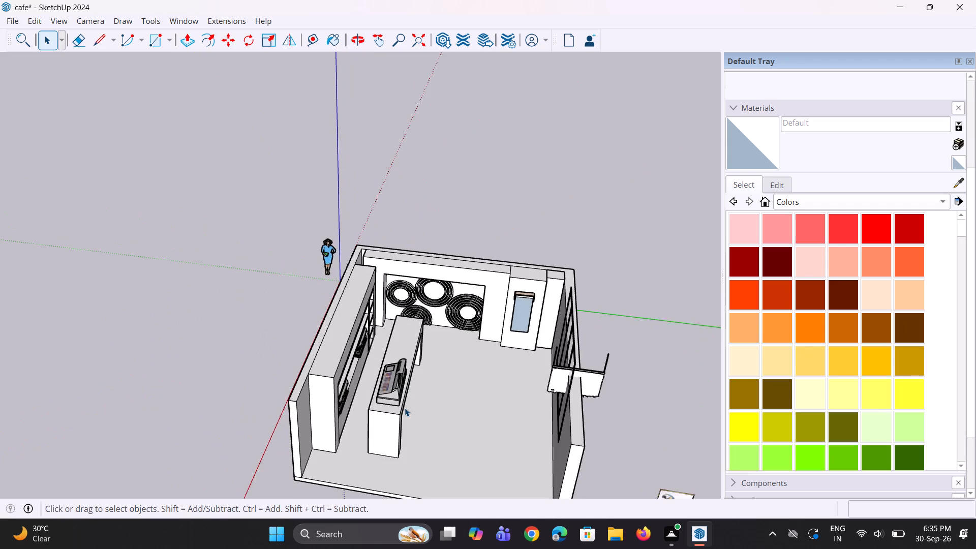
scroll(405, 408, "up", 2)
middle_click_drag(385, 410, 485, 406)
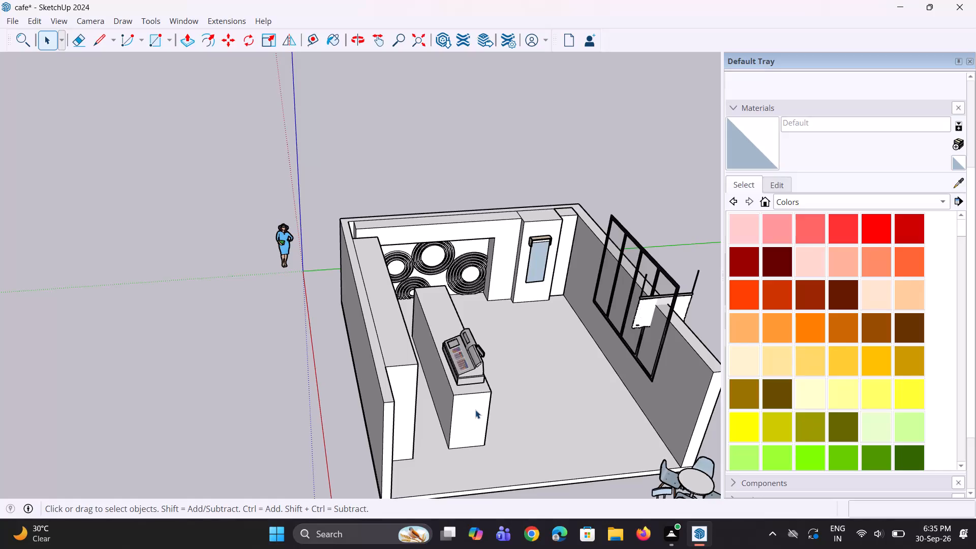
scroll(458, 420, "down", 4)
scroll(388, 402, "down", 3)
middle_click_drag(406, 399, 312, 416)
scroll(418, 400, "up", 1)
scroll(400, 400, "down", 3)
middle_click_drag(397, 404, 337, 368)
scroll(414, 400, "up", 4)
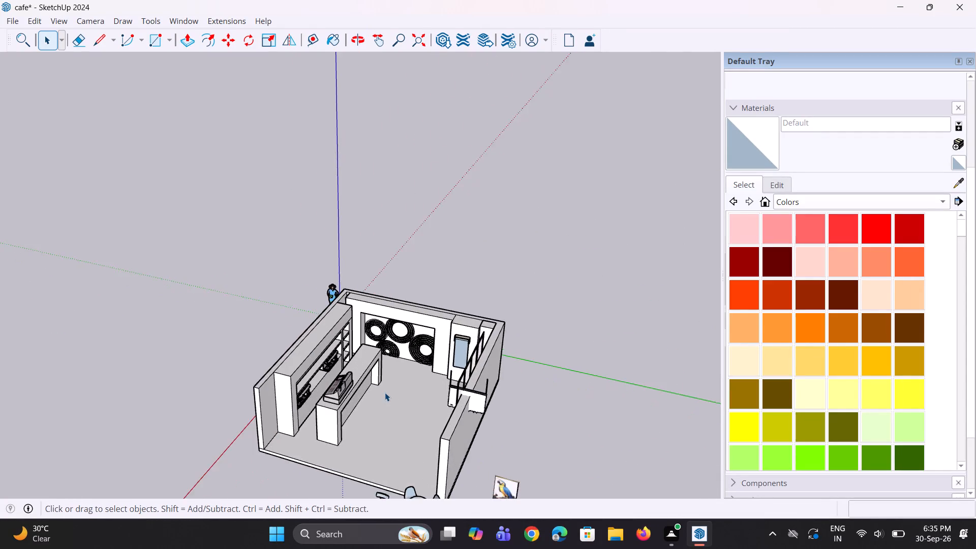
scroll(385, 392, "up", 1)
middle_click_drag(372, 394, 483, 401)
scroll(471, 392, "down", 4)
middle_click_drag(471, 392, 575, 414)
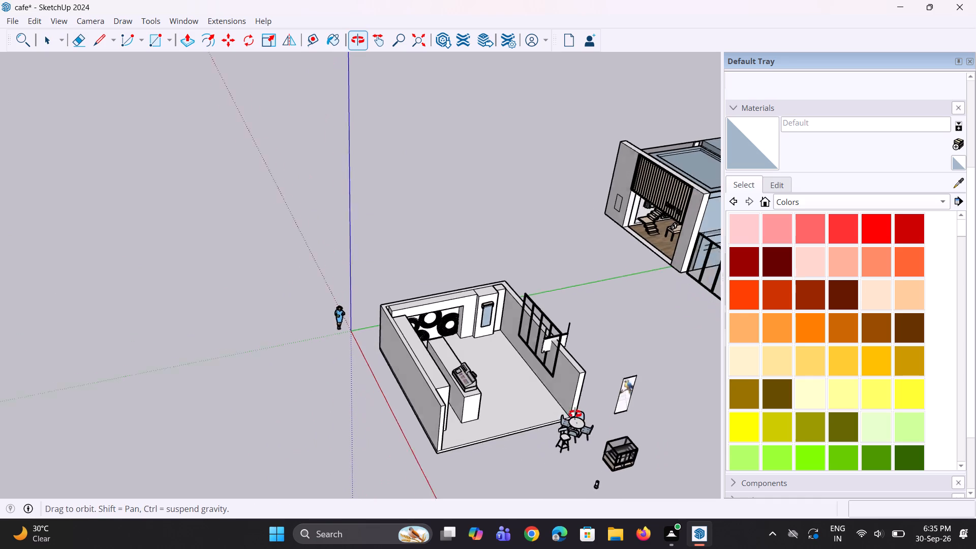
middle_click_drag(575, 414, 575, 413)
scroll(536, 360, "up", 7)
middle_click_drag(522, 382, 530, 385)
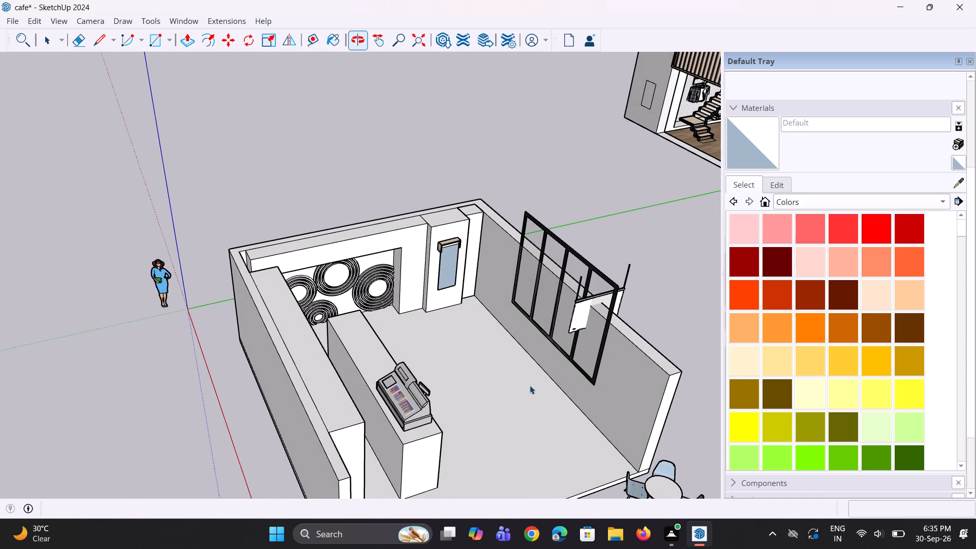
Draw a long rectangle about 19' 9" by 1' 7" on the floor alongside the wall with the partition frame.
key("r")
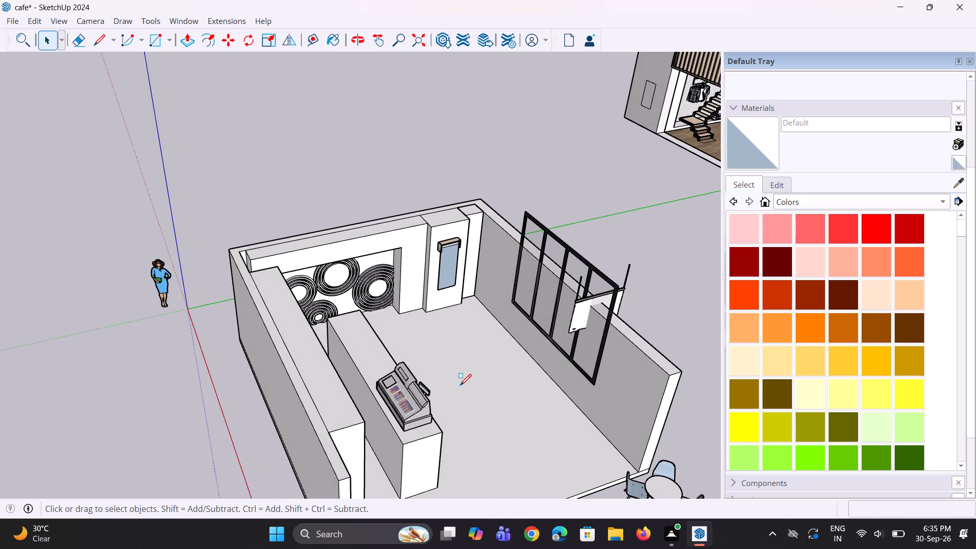
left_click(484, 321)
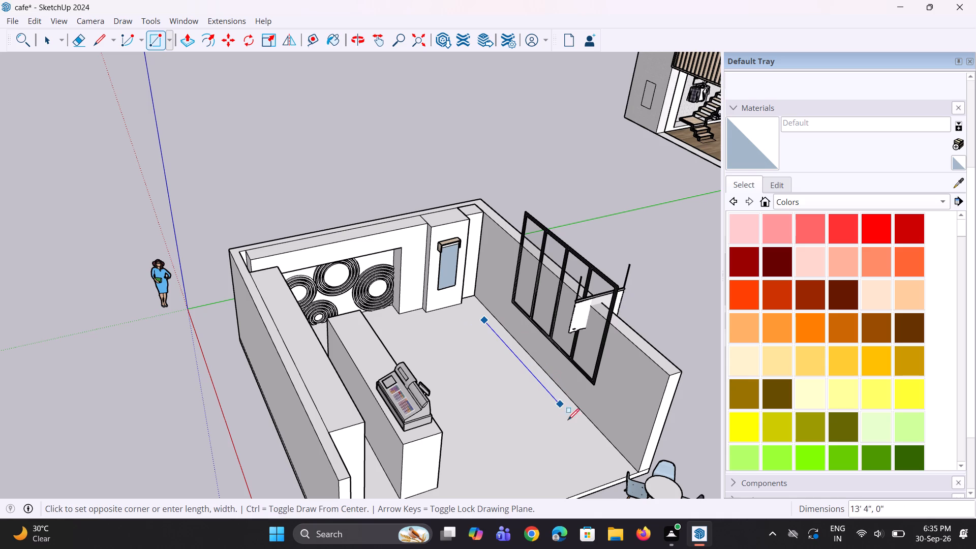
left_click(612, 461)
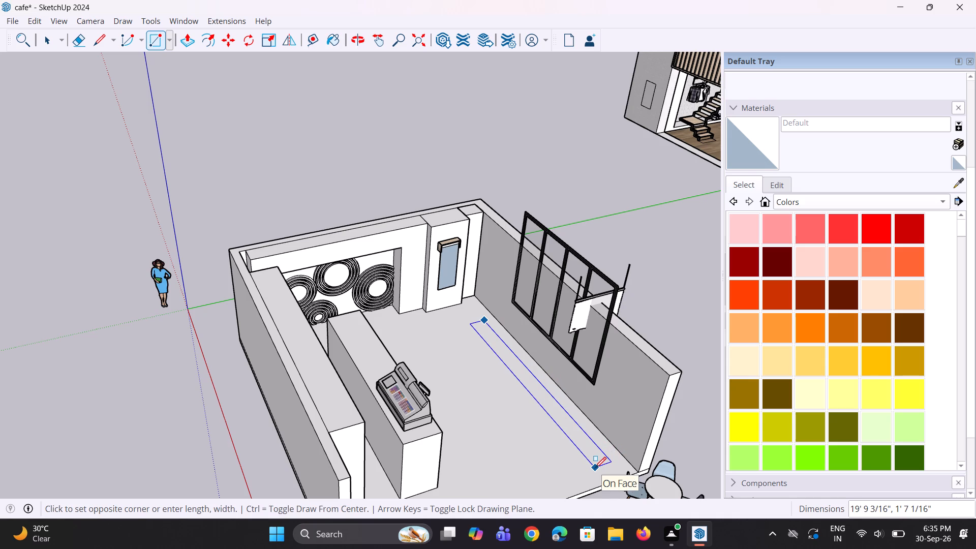
left_click(595, 468)
scroll(620, 456, "up", 2)
key("space")
key("space")
Move the long floor rectangle about 1' 2" along the green axis toward the partition wall.
key("m")
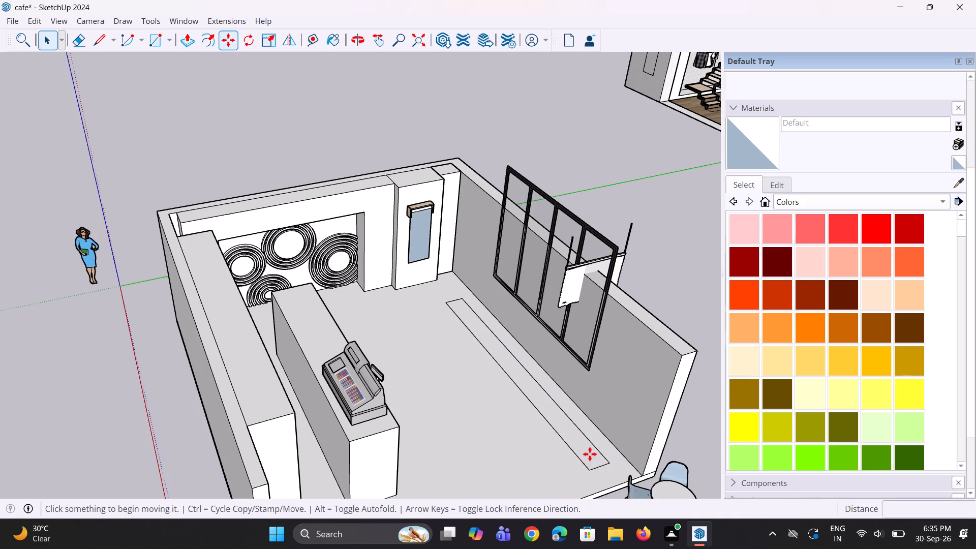
left_click(587, 451)
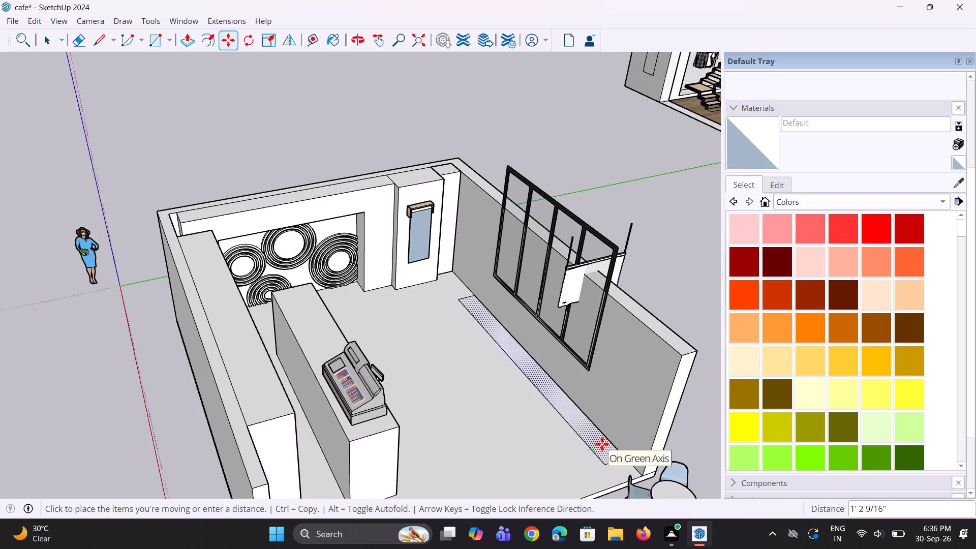
left_click(602, 444)
Push/Pull the long floor rectangle up about 5' 1" into a solid block.
key("p")
left_click(602, 446)
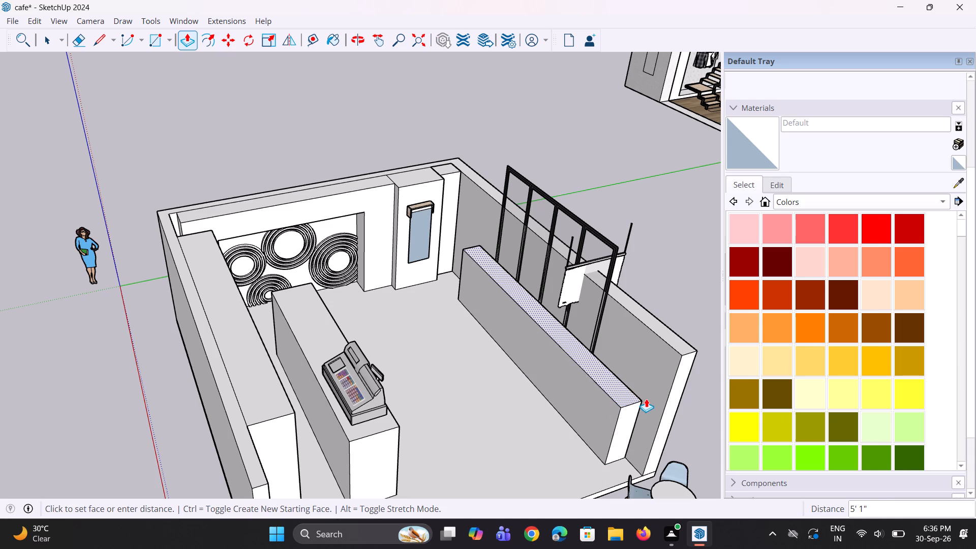
left_click(649, 400)
Offset the outline of the block's long room-facing side inward by about 10 3/4".
middle_click_drag(611, 434, 629, 441)
scroll(618, 421, "up", 3)
key("space")
key("f")
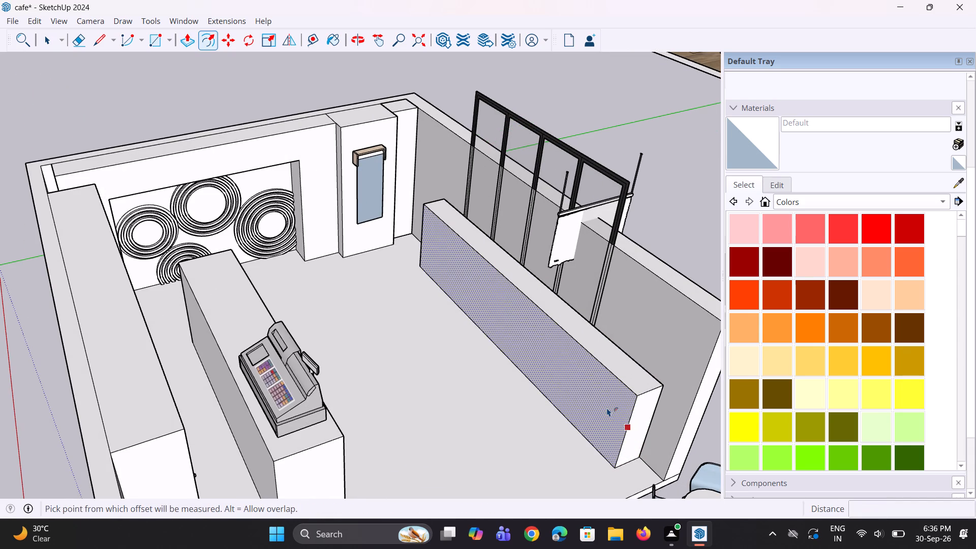
left_click(607, 408)
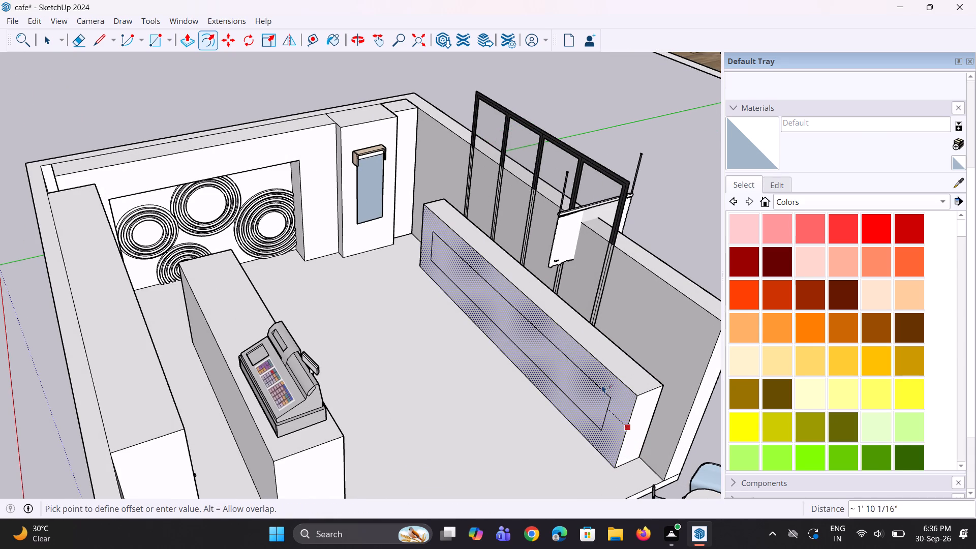
left_click(623, 387)
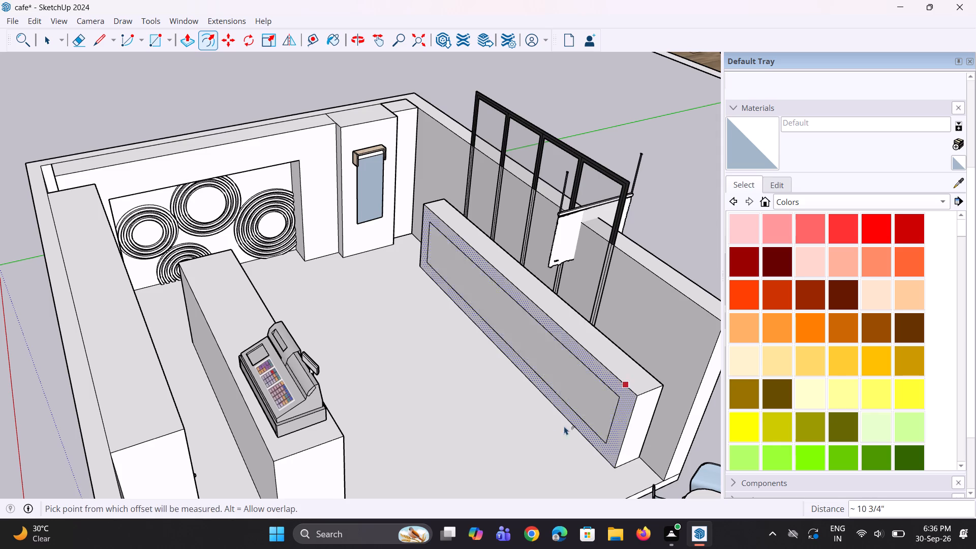
Move the bottom edge of the offset outline down onto the block's base edge at the floor.
middle_click_drag(557, 433, 614, 430)
scroll(586, 398, "up", 3)
key("space")
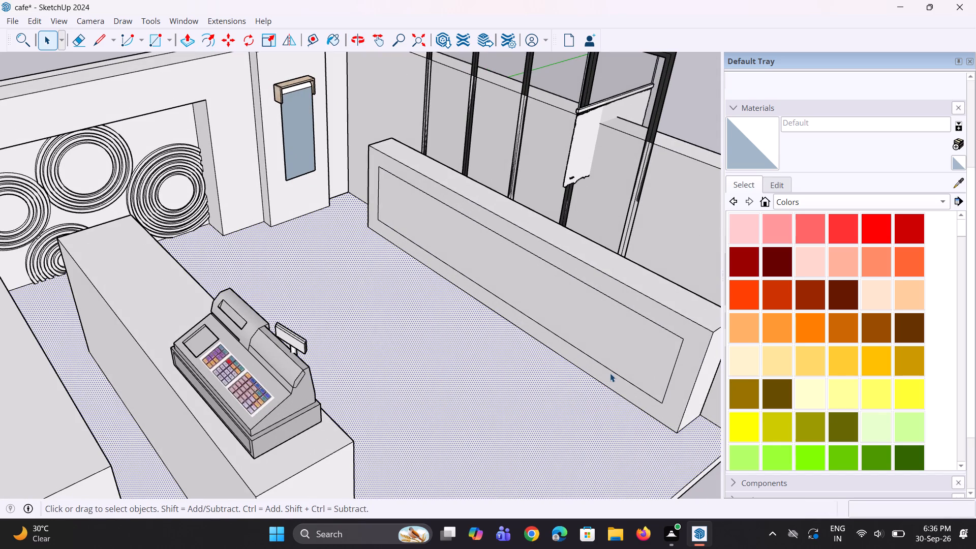
left_click(610, 373)
left_click(619, 375)
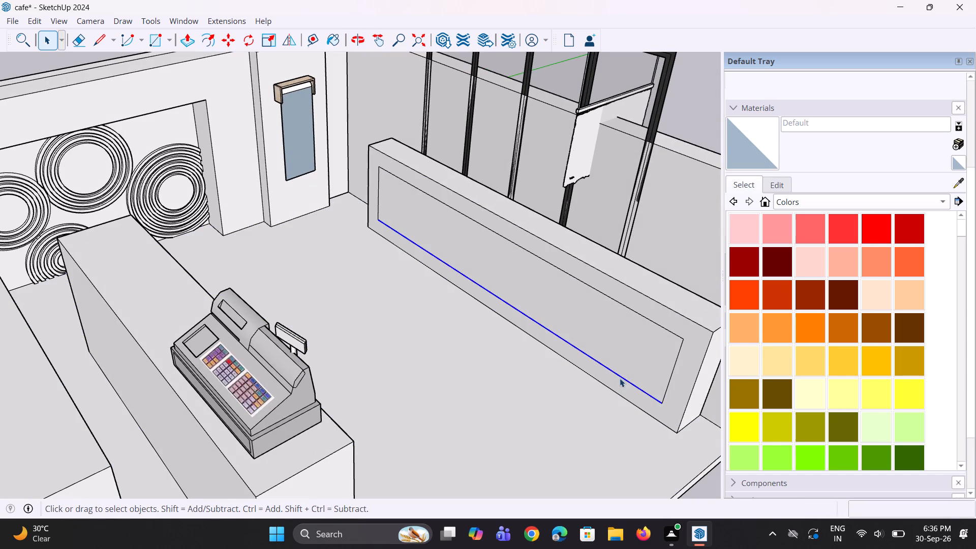
key("m")
left_click(659, 401)
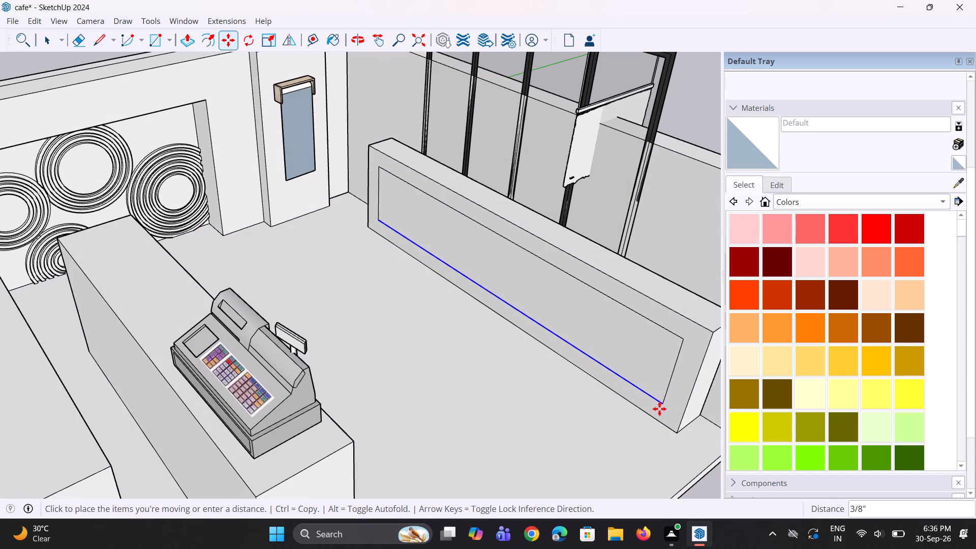
left_click(657, 418)
key("space")
key("space")
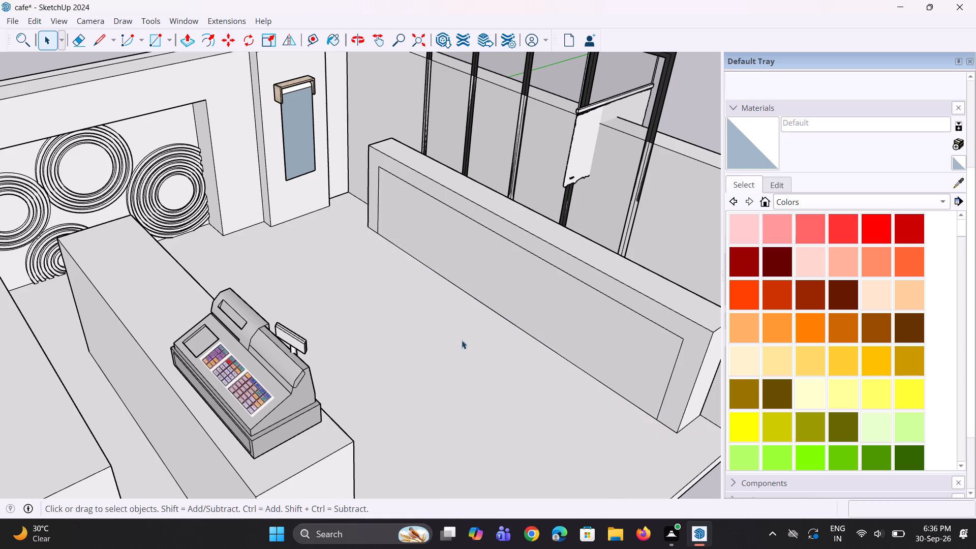
Push the inner panel of the block's long face inward about 5" to form a recess.
middle_click_drag(447, 334, 621, 348)
scroll(361, 310, "down", 3)
scroll(318, 260, "up", 2)
middle_click_drag(381, 220, 393, 223)
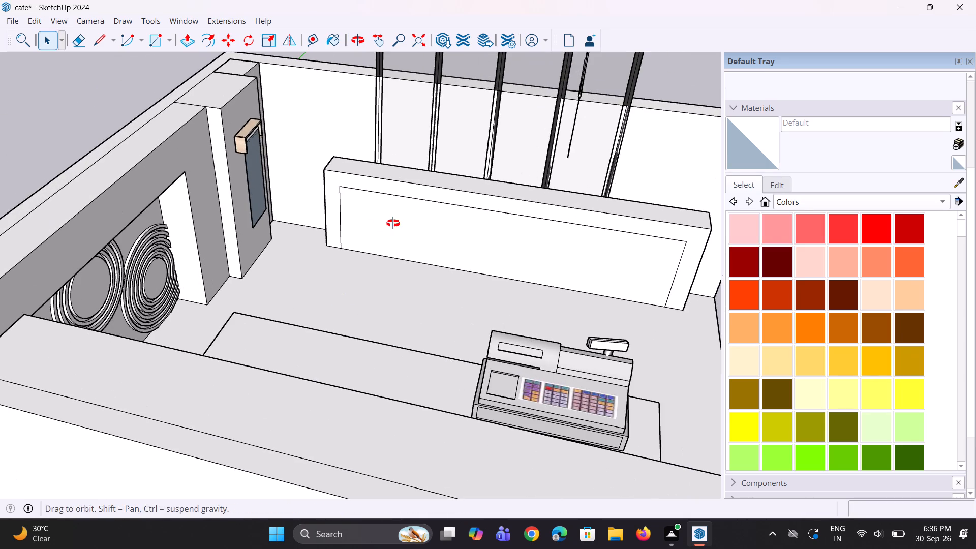
middle_click_drag(393, 223, 405, 234)
scroll(411, 229, "up", 2)
key("p")
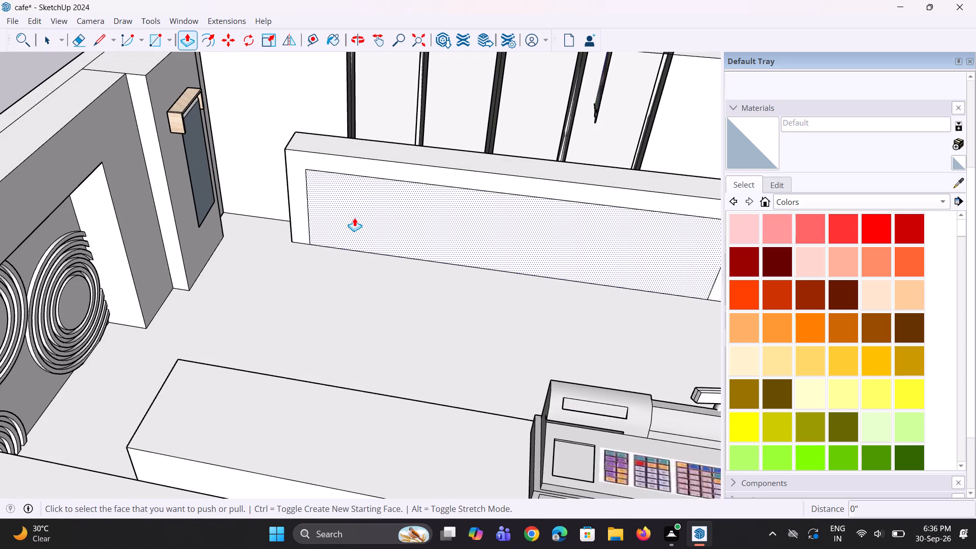
left_click(354, 218)
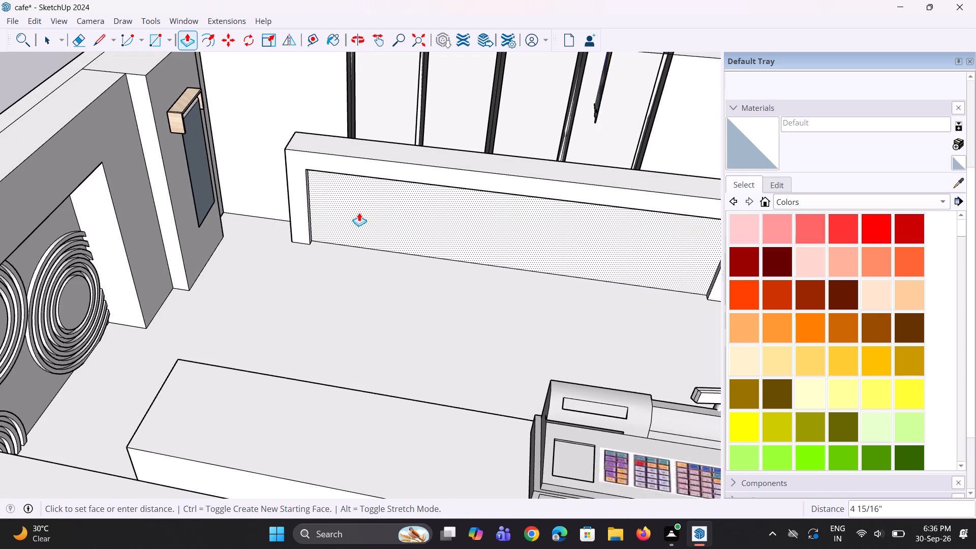
left_click(359, 211)
Copy the recess's vertical back edge, at the end nearest the hanging sign, about 6 3/8" along the panel.
middle_click_drag(366, 289, 369, 235)
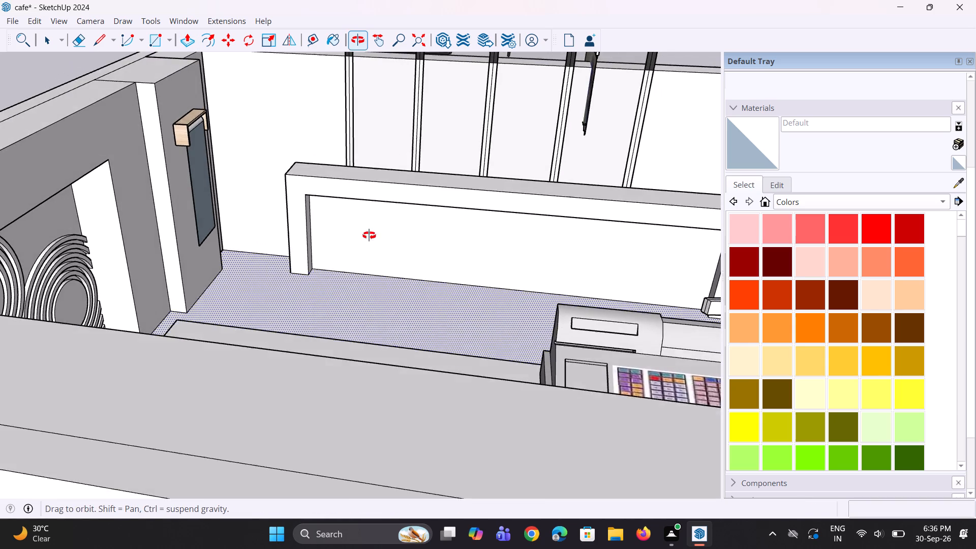
middle_click_drag(369, 235, 373, 224)
scroll(326, 217, "up", 6)
key("space")
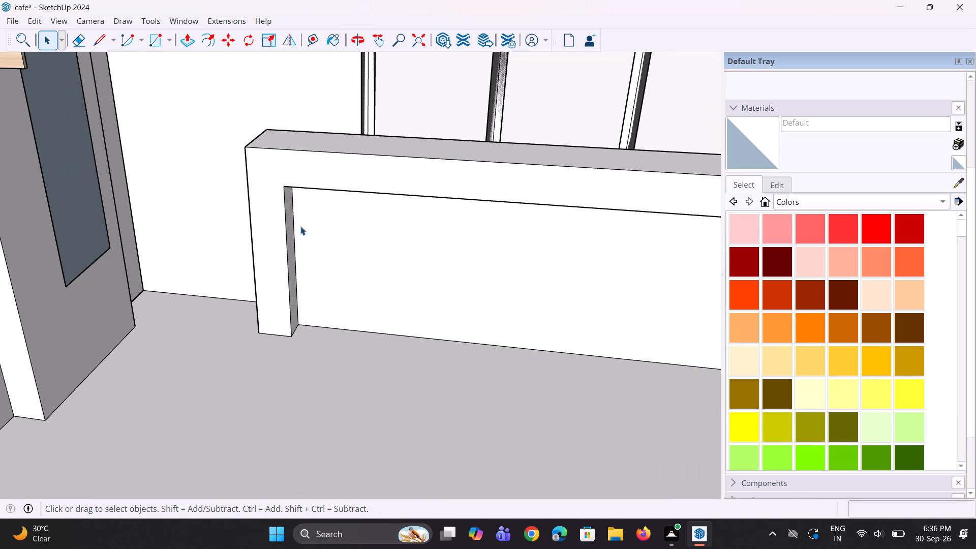
left_click(296, 222)
left_click(296, 232)
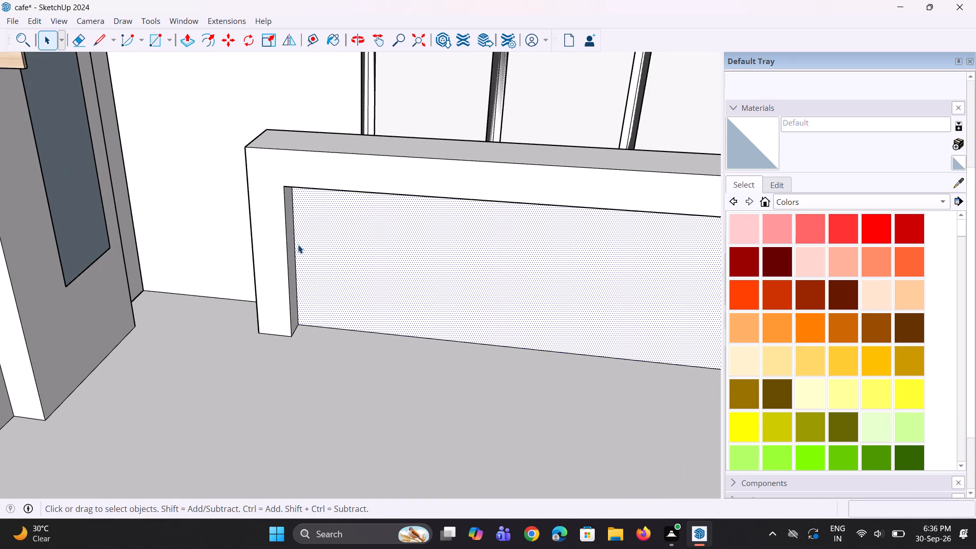
left_click(294, 240)
scroll(320, 287, "up", 2)
key("m")
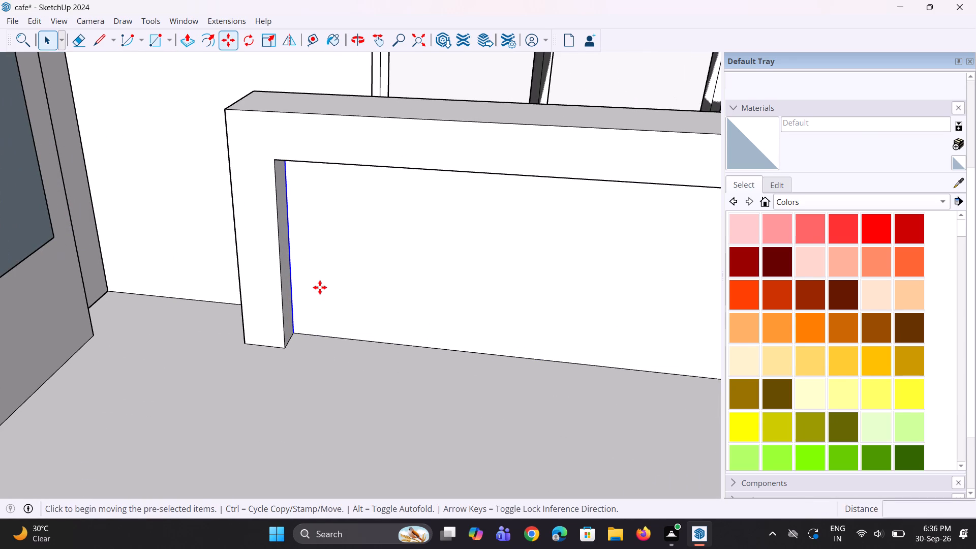
left_click(295, 339)
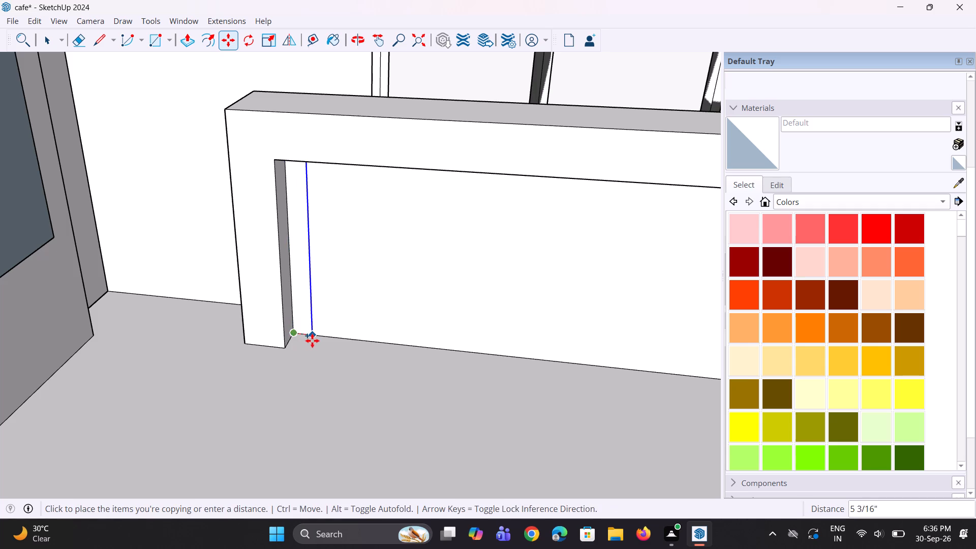
left_click(316, 341)
key("space")
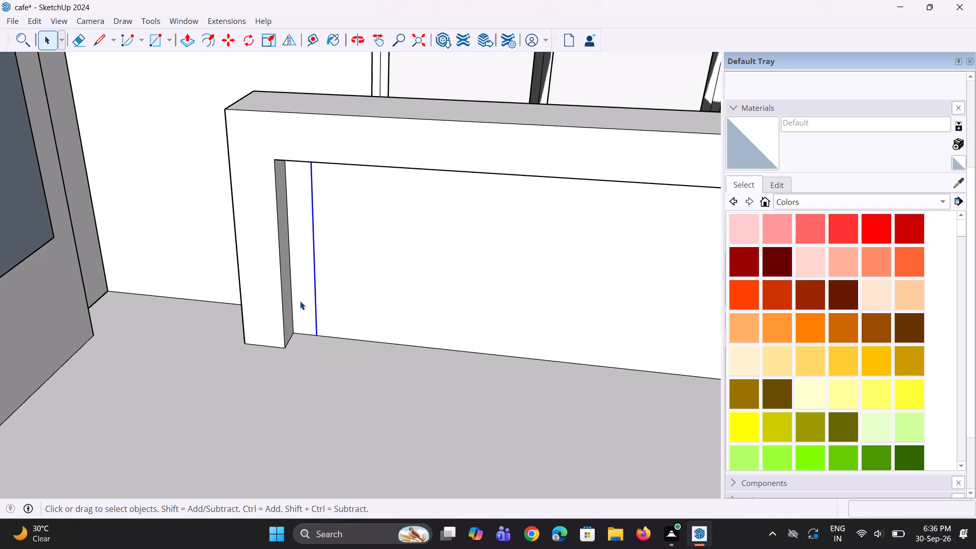
Push/Pull the narrow strip at the end of the recess outward about 2 3/4" to form a slat.
left_click(299, 299)
key("p")
left_click(298, 298)
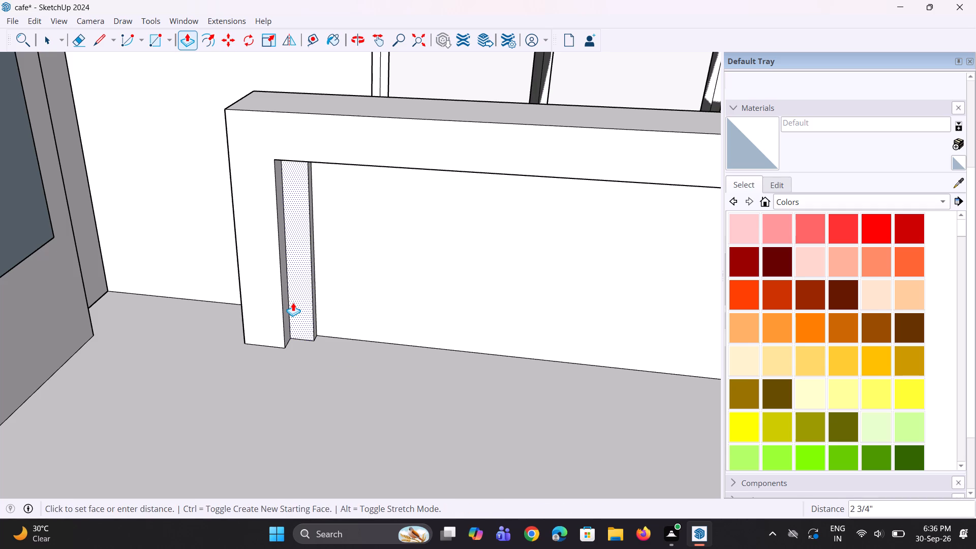
left_click(293, 302)
Select the raised slat's front and side faces and make them a group.
middle_click_drag(379, 323, 324, 323)
key("space")
key("space")
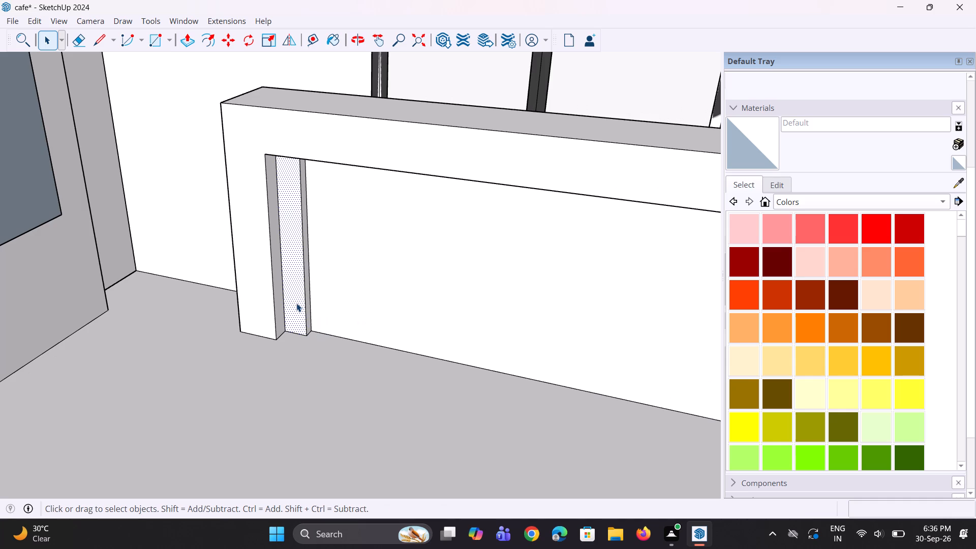
left_click(296, 303)
scroll(327, 314, "up", 6)
left_click(291, 296, "ctrl")
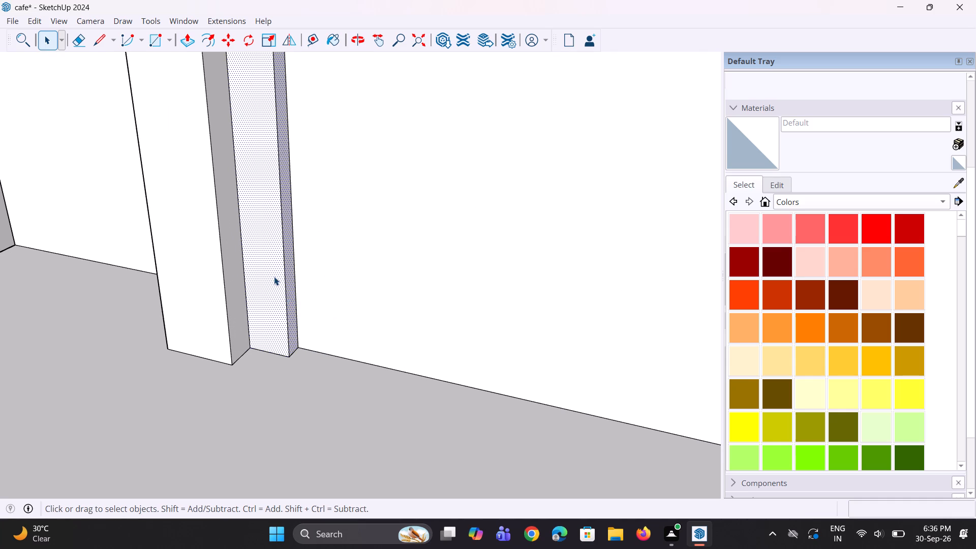
right_click(272, 272)
left_click(313, 389)
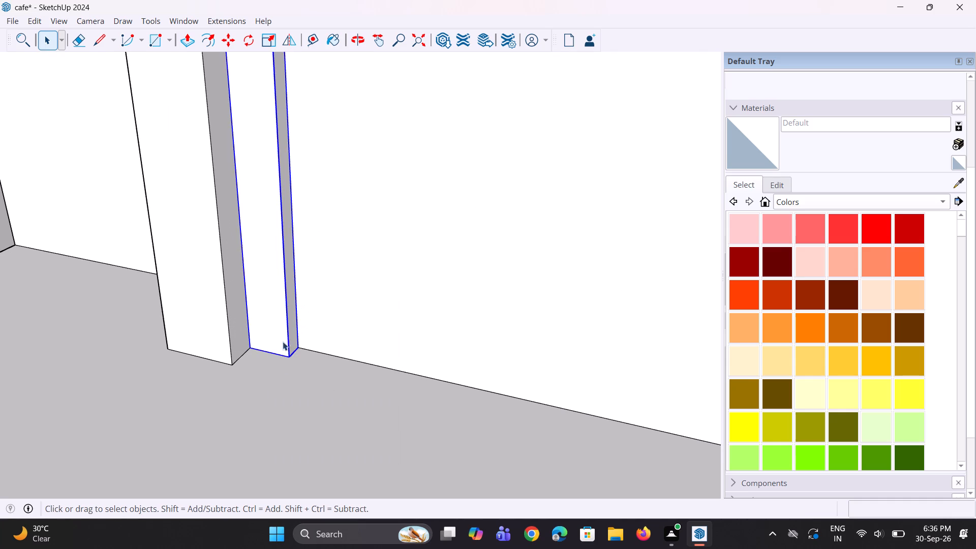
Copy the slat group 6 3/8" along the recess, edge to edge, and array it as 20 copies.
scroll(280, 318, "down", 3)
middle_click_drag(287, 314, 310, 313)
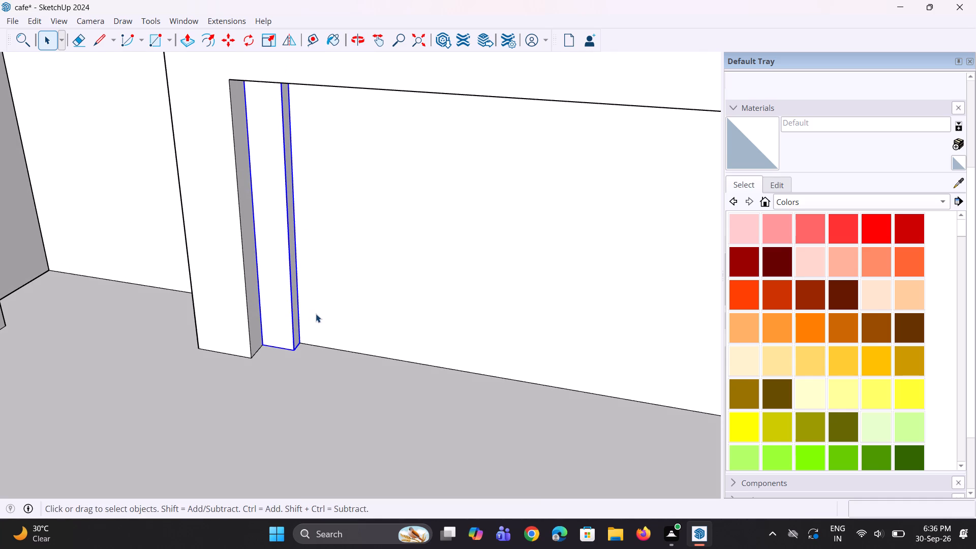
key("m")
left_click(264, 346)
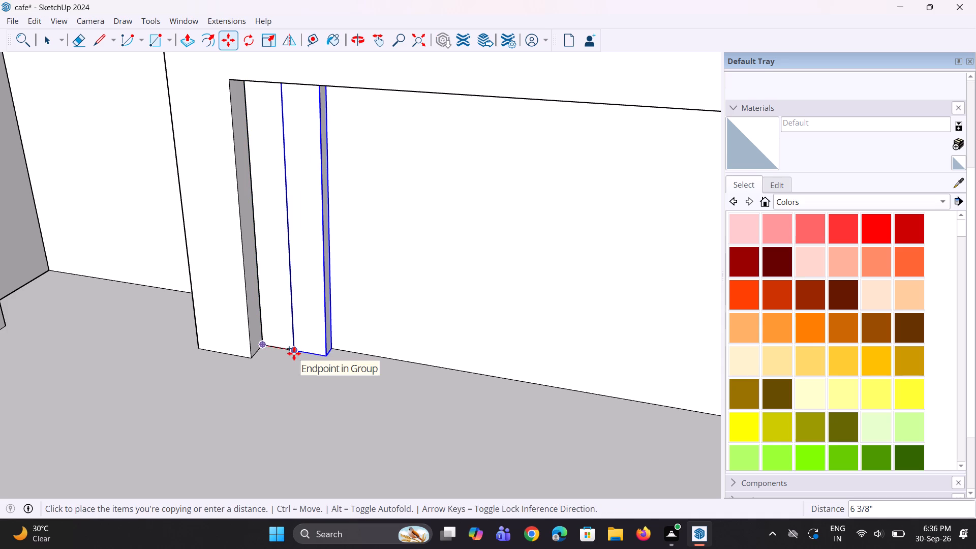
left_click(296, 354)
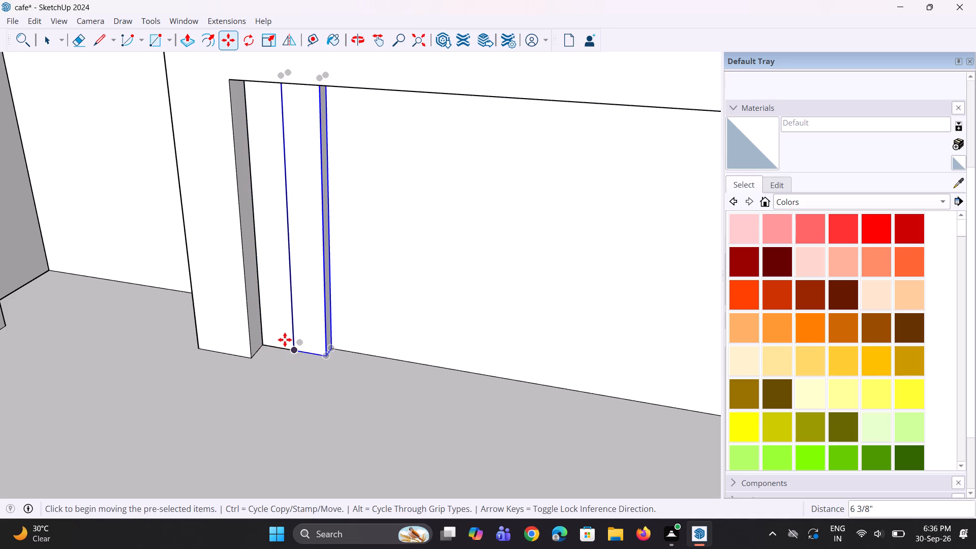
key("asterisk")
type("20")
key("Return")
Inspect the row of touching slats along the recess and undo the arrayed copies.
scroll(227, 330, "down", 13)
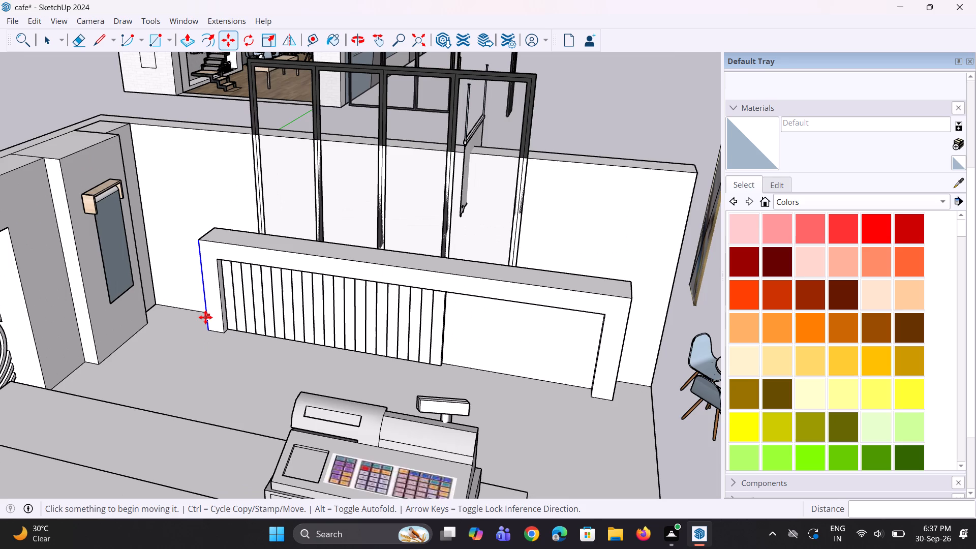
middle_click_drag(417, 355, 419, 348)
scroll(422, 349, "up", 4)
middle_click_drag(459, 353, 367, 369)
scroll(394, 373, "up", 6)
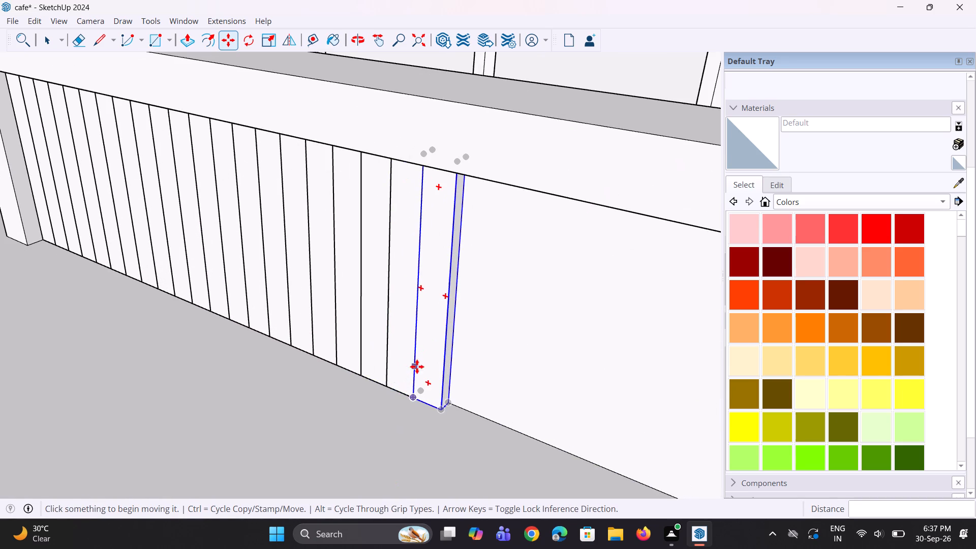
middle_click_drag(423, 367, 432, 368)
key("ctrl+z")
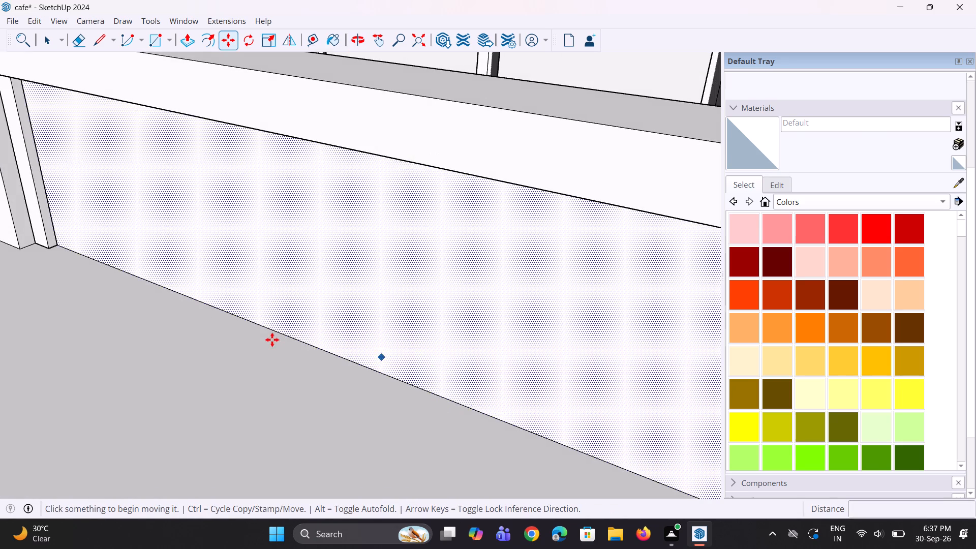
Copy the slat group about 8 5/16" along the recess, leaving a small gap beside the first slat.
scroll(272, 340, "down", 3)
middle_click_drag(188, 304, 329, 274)
scroll(83, 309, "up", 3)
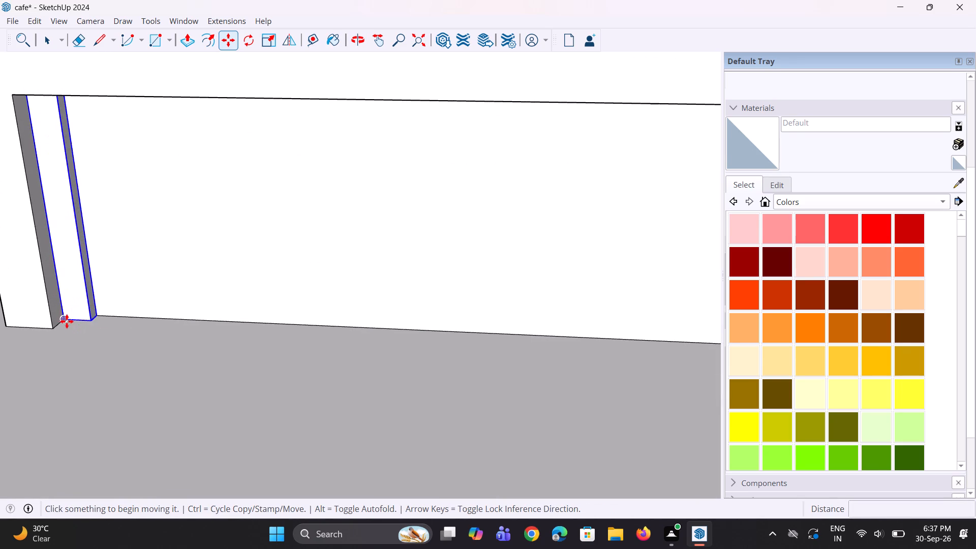
left_click(66, 319)
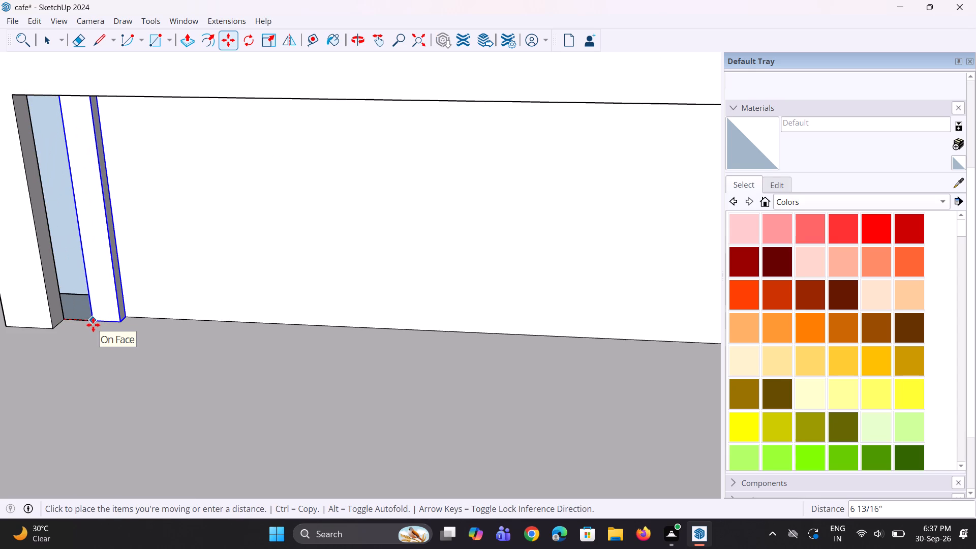
key("Escape")
key("m")
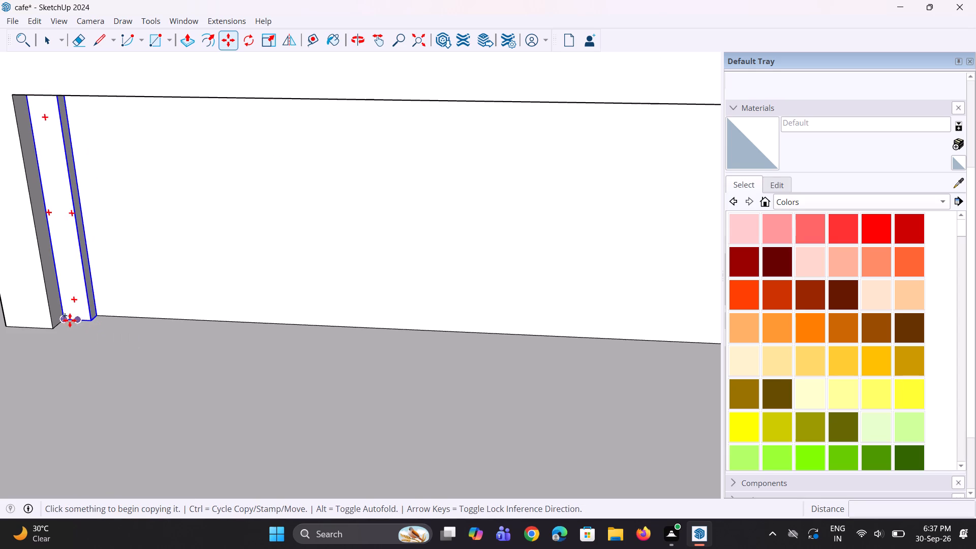
left_click(67, 320)
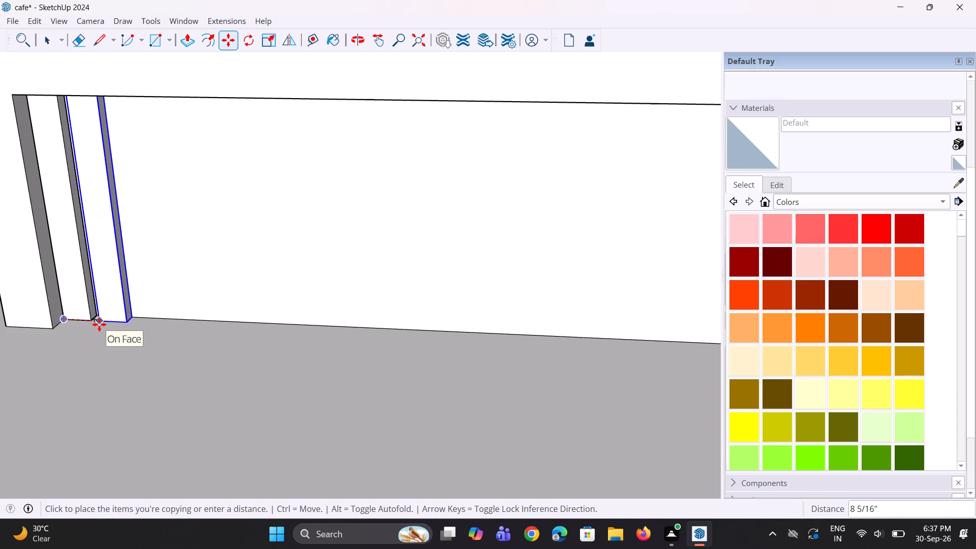
left_click(99, 324)
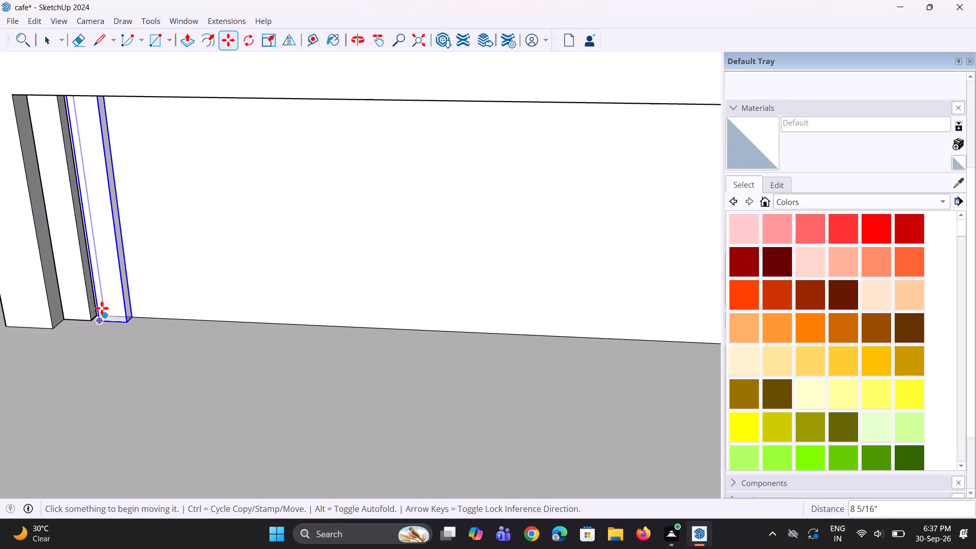
Array the copied slat as 35 copies along the block's recess.
key("asterisk")
type("35")
key("Return")
Delete the nine surplus slats that run past the end of the block beside the round table.
scroll(103, 303, "down", 12)
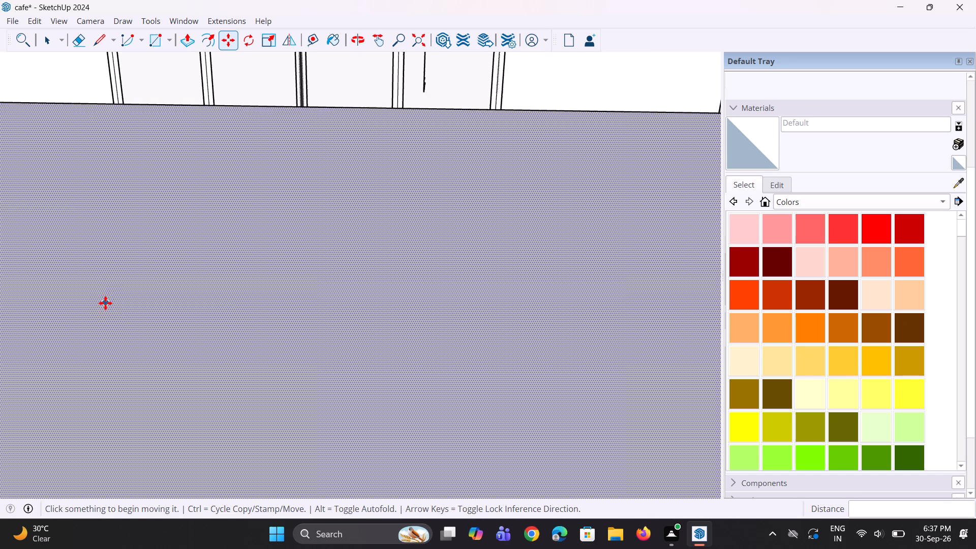
scroll(113, 294, "down", 1)
middle_click_drag(113, 297, 115, 410)
scroll(138, 346, "down", 4)
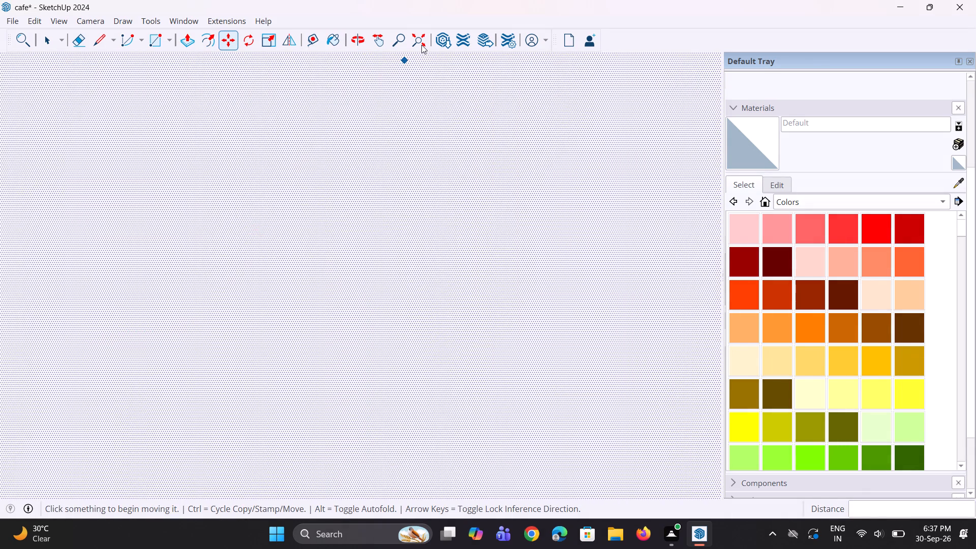
left_click(421, 45)
scroll(364, 430, "up", 4)
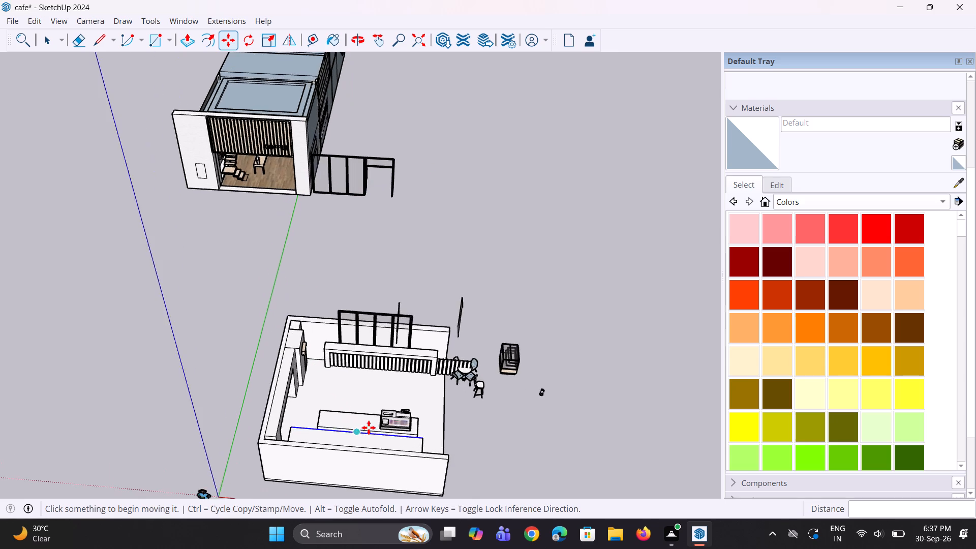
scroll(369, 428, "up", 3)
middle_click_drag(417, 410, 412, 352)
scroll(420, 358, "up", 4)
scroll(556, 377, "up", 13)
key("space")
left_click(547, 326)
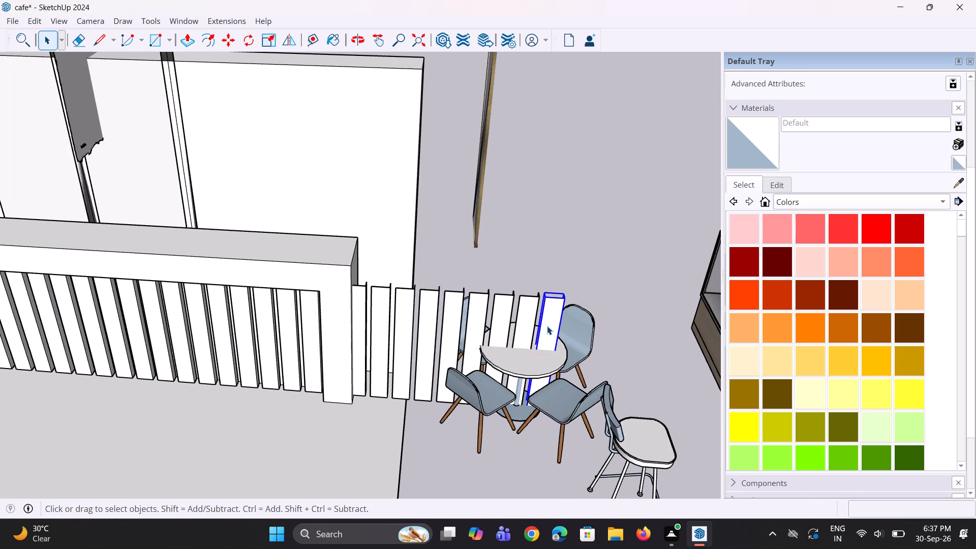
key("Delete")
left_click(524, 323)
key("Delete")
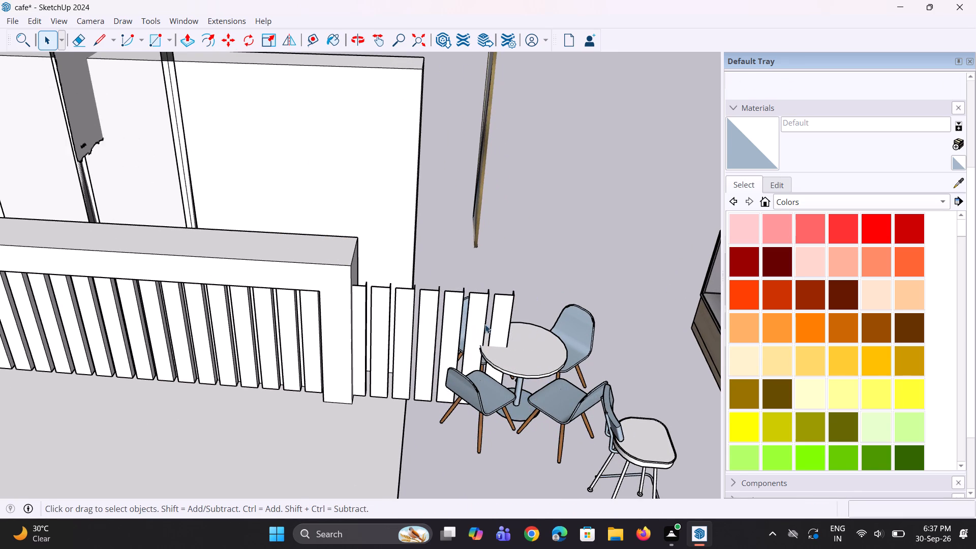
left_click(493, 323)
key("Delete")
left_click(490, 320)
left_click(480, 318)
key("Delete")
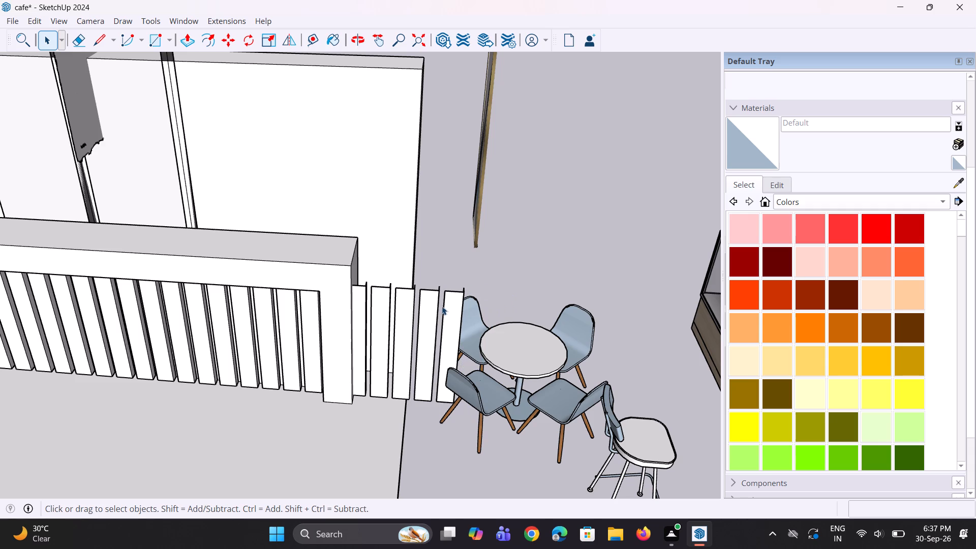
left_click(447, 308)
key("Delete")
left_click(433, 309)
key("Delete")
left_click(406, 312)
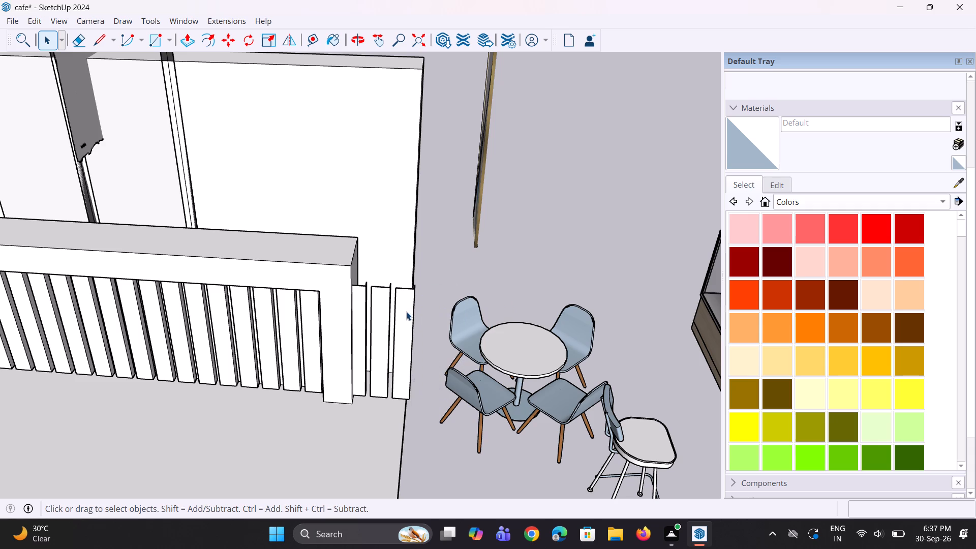
key("Delete")
left_click(380, 316)
key("Delete")
left_click(362, 309)
key("Delete")
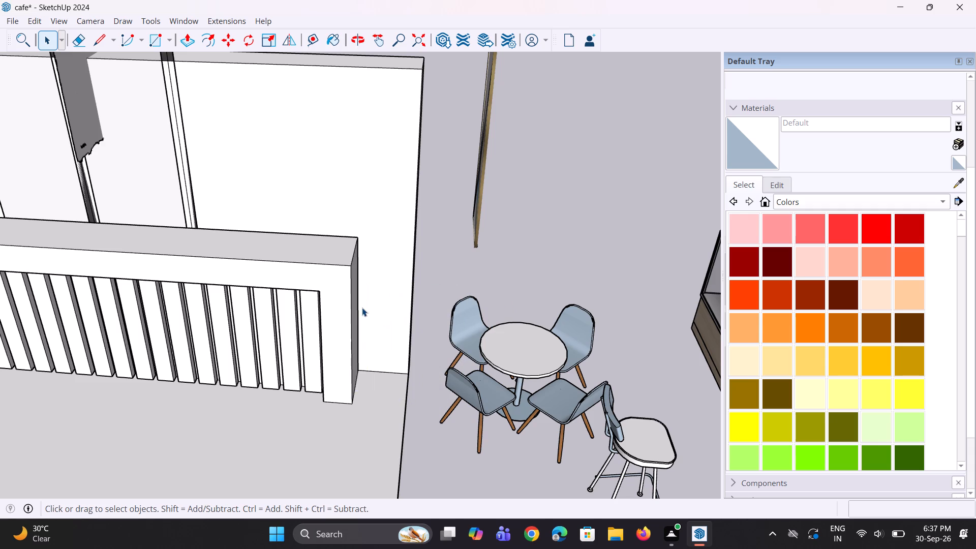
Examine the block's slatted front and the surrounding room from several angles.
scroll(291, 331, "down", 3)
middle_click_drag(301, 329, 366, 304)
scroll(317, 354, "up", 2)
scroll(317, 354, "down", 12)
scroll(264, 354, "up", 1)
middle_click_drag(264, 354, 242, 341)
scroll(209, 351, "up", 5)
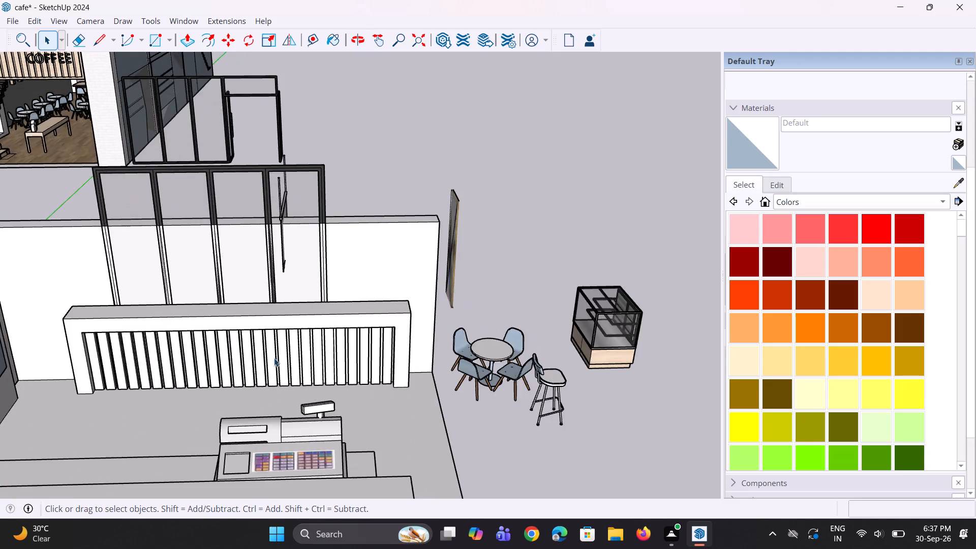
scroll(274, 358, "up", 5)
scroll(271, 358, "down", 7)
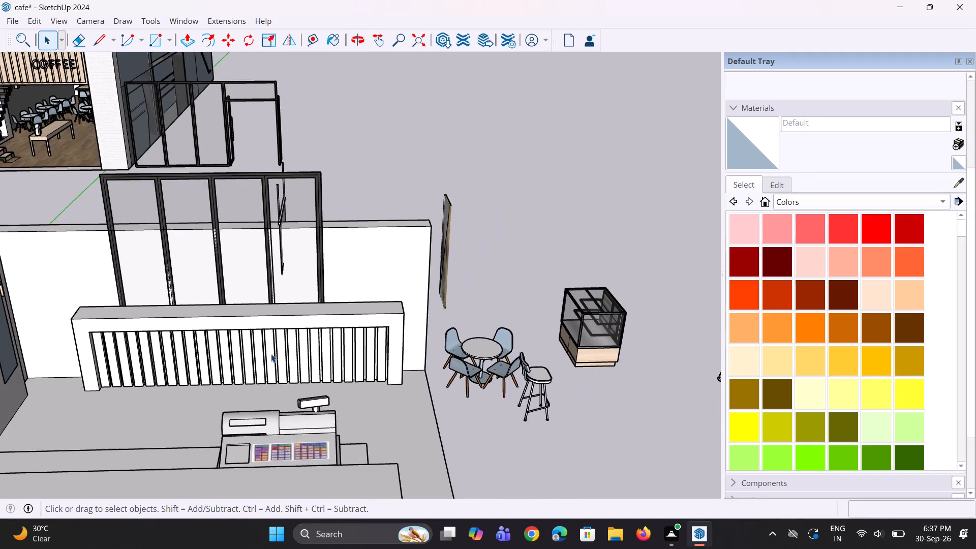
middle_click_drag(271, 354, 205, 393)
scroll(252, 369, "down", 2)
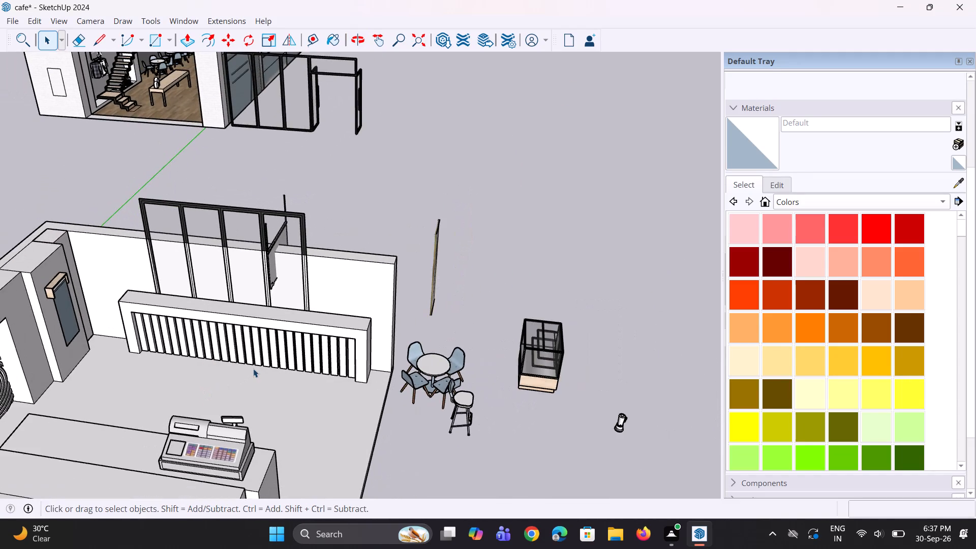
middle_click_drag(255, 368, 267, 366)
Copy the bar stool beside the round table about 23' onto the room floor in front of the slatted block.
left_click(466, 404)
scroll(464, 409, "up", 3)
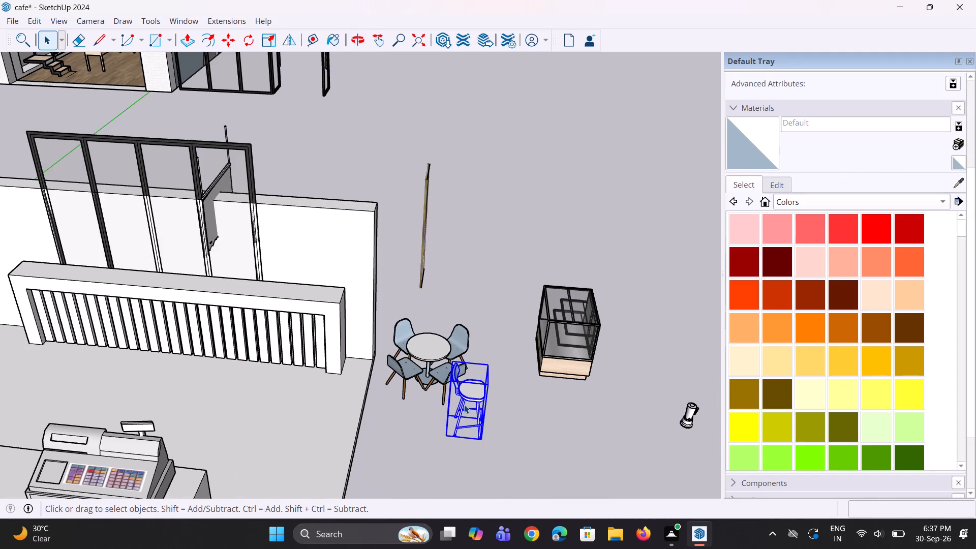
key("m")
left_click(453, 433)
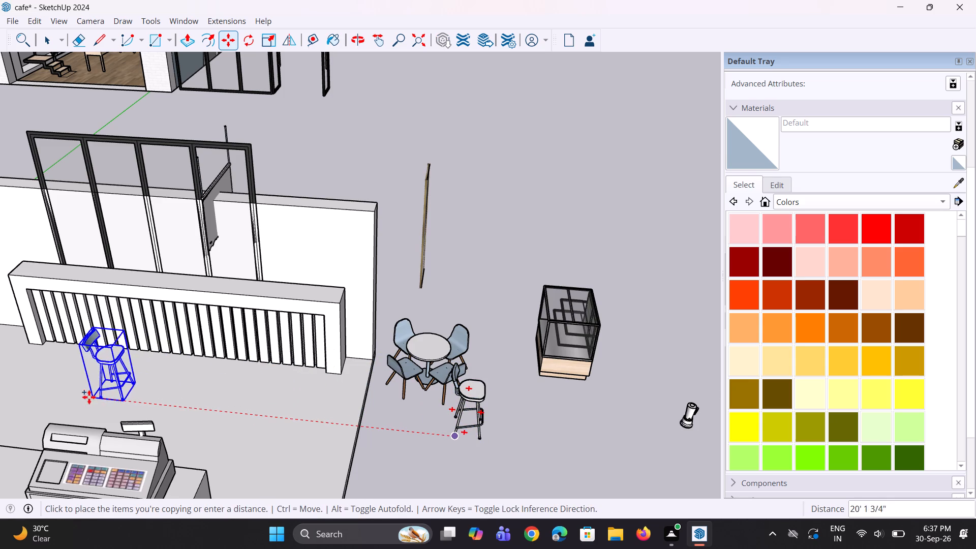
left_click(48, 392)
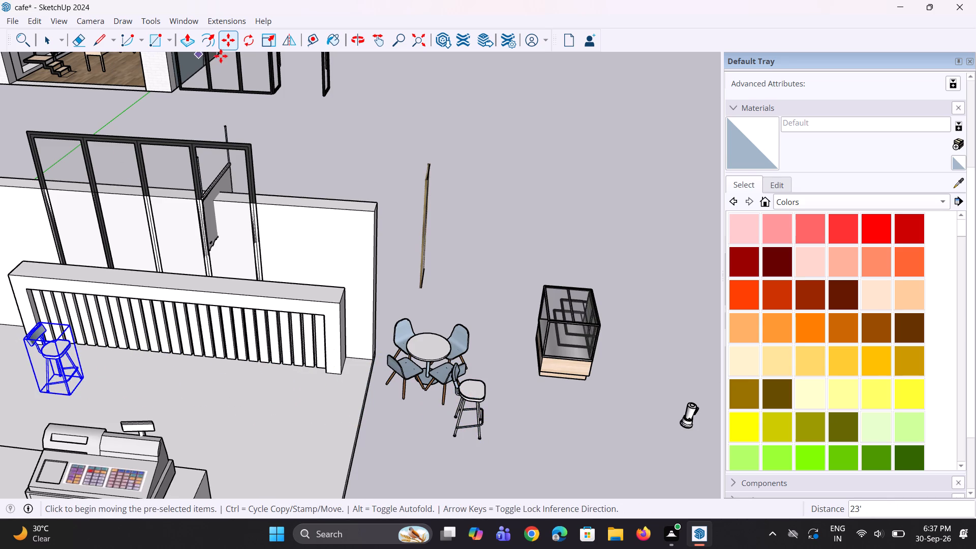
Rotate the copied bar stool 90 degrees on the floor plane.
left_click(256, 45)
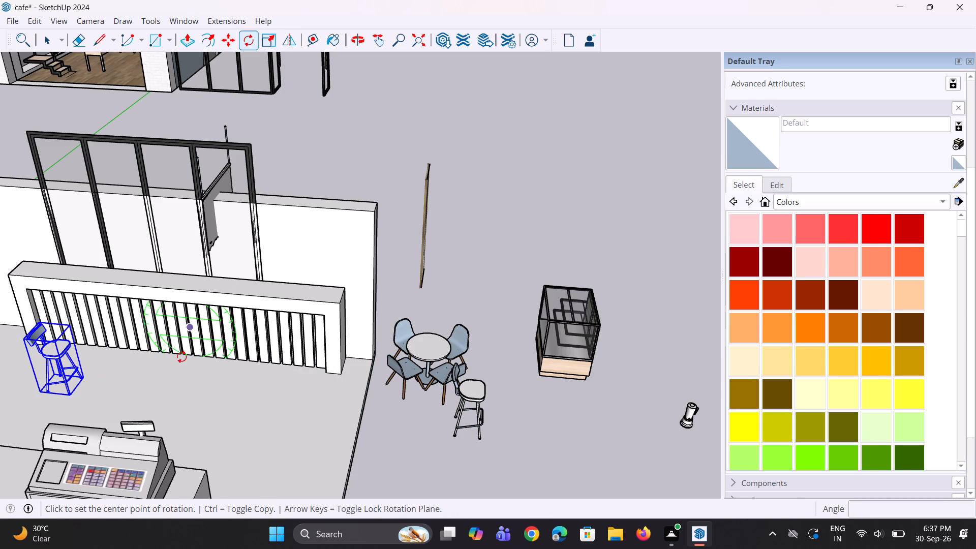
left_click(136, 392)
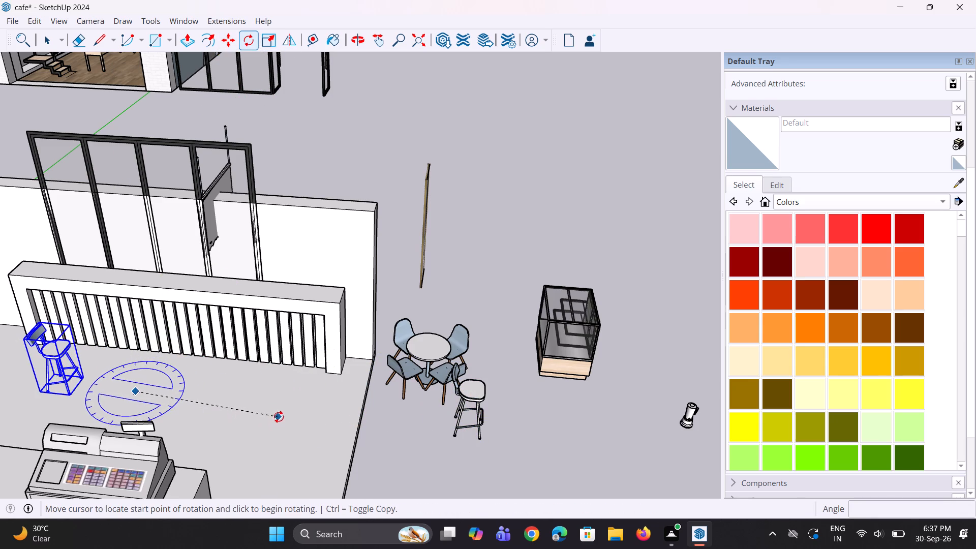
left_click(281, 411)
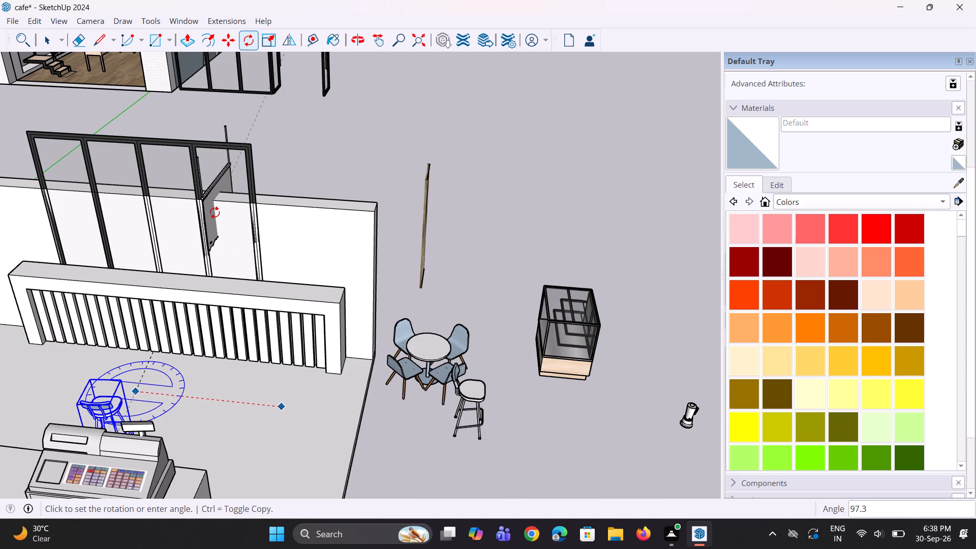
left_click(231, 247)
Move the rotated bar stool along the green axis toward the slatted front.
scroll(131, 384, "down", 7)
middle_click_drag(157, 377, 36, 444)
scroll(122, 351, "up", 6)
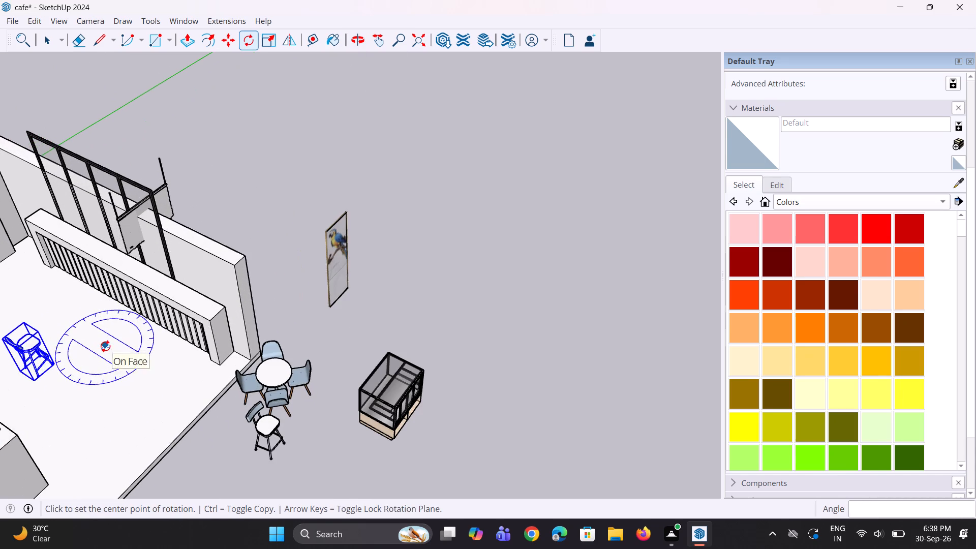
key("m")
left_click(50, 364)
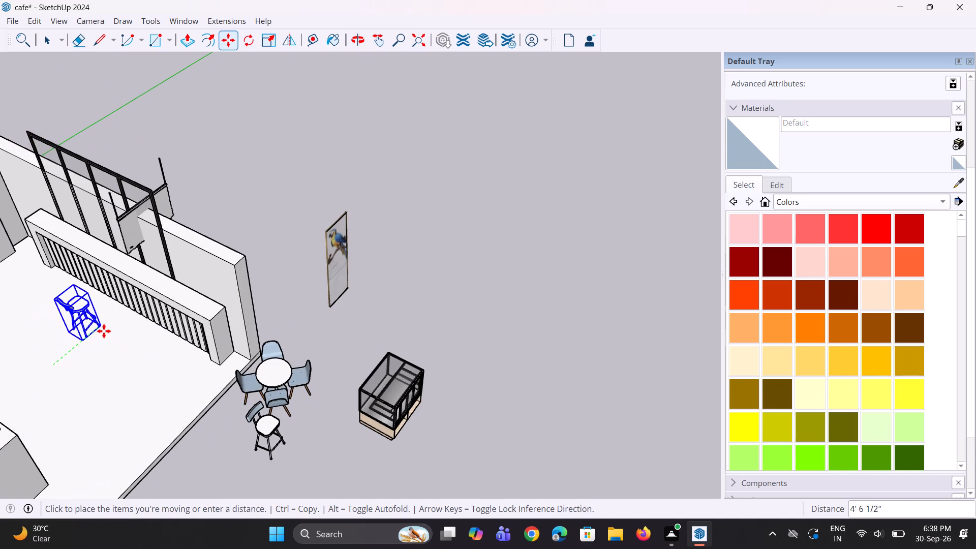
left_click(110, 326)
Move the bar stool parallel to the block, along the red axis, to the recess end farthest from the round table.
scroll(128, 368, "down", 3)
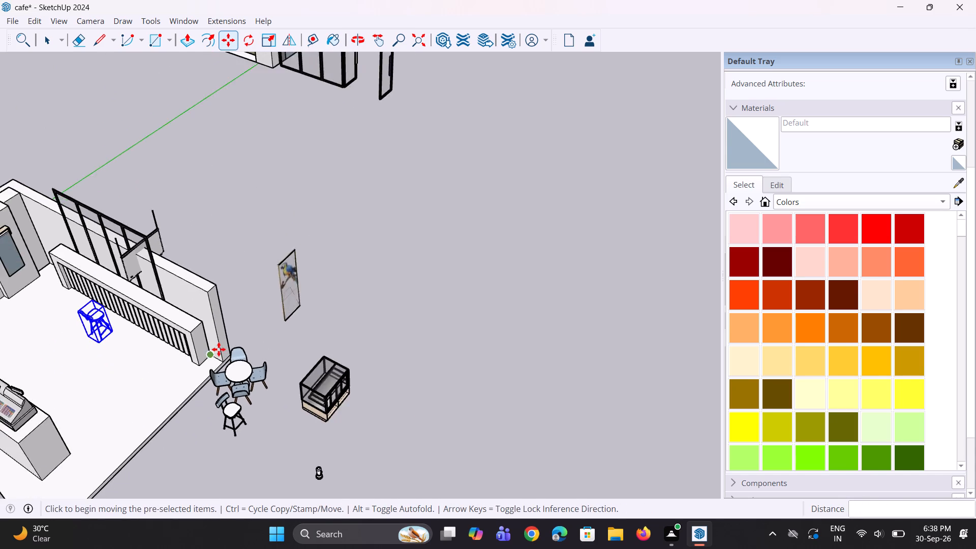
scroll(219, 349, "down", 4)
middle_click_drag(52, 395, 292, 387)
scroll(189, 523, "up", 4)
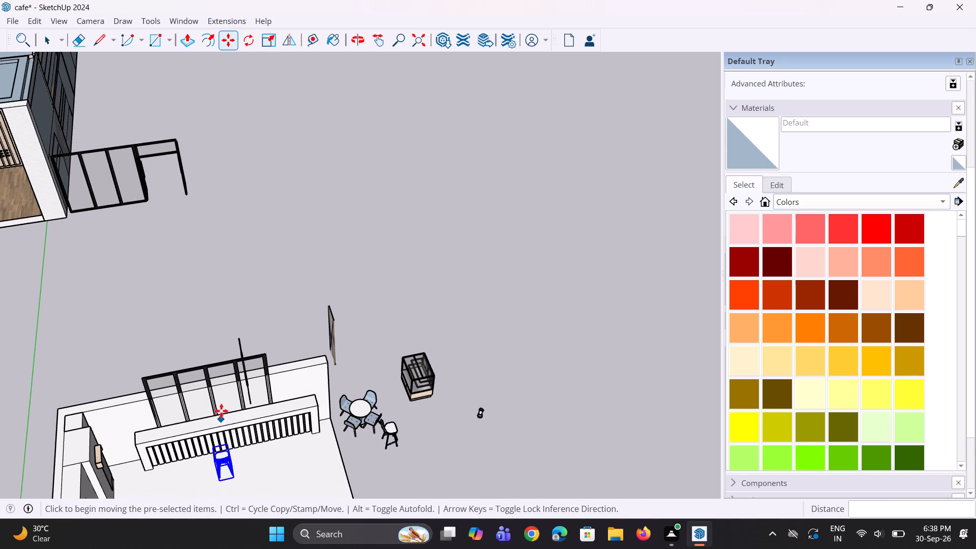
scroll(222, 389, "down", 9)
scroll(180, 425, "up", 14)
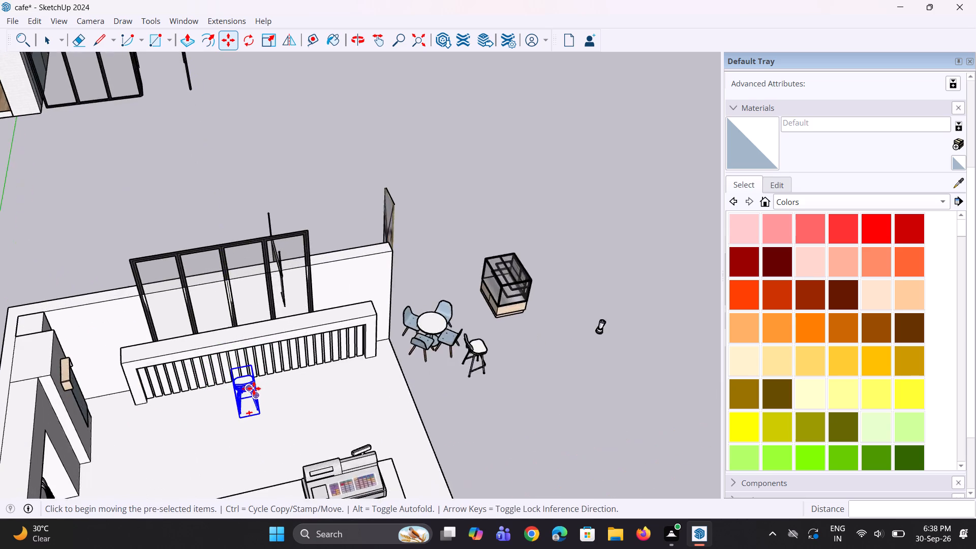
scroll(241, 415, "up", 7)
left_click(237, 420)
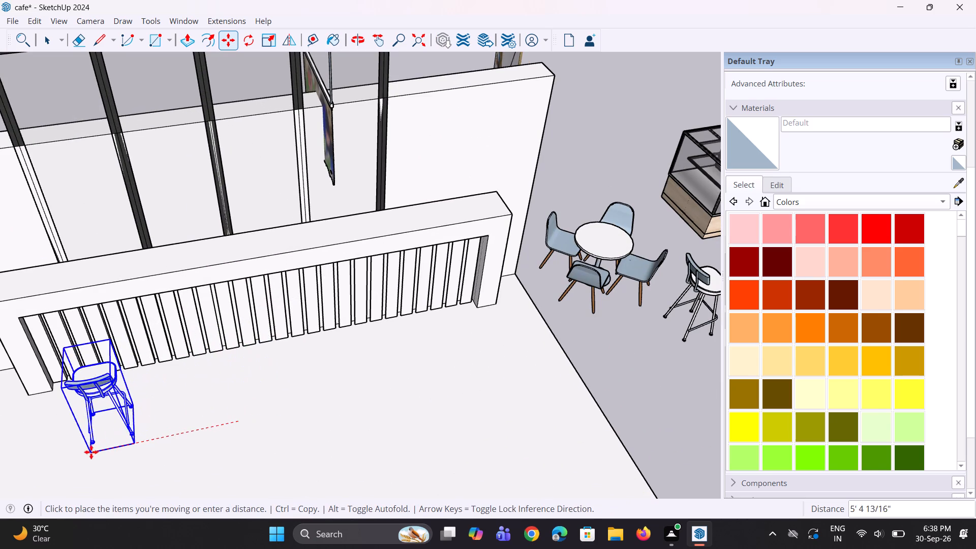
left_click(74, 454)
Move the bar stool about 1' 4 1/8" along the green axis, closer to the slats.
middle_click_drag(271, 436, 226, 456)
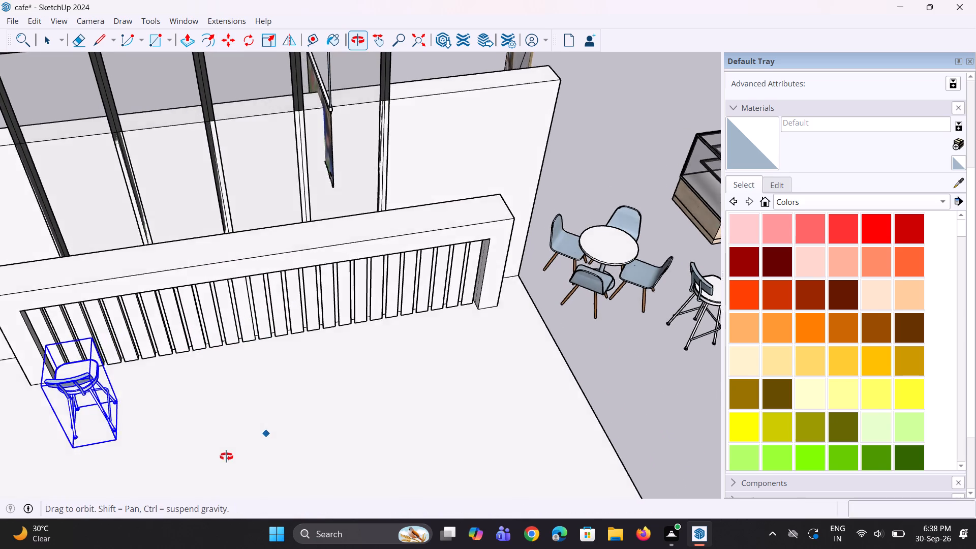
middle_click_drag(226, 456, 127, 455)
scroll(131, 329, "up", 6)
left_click(117, 300)
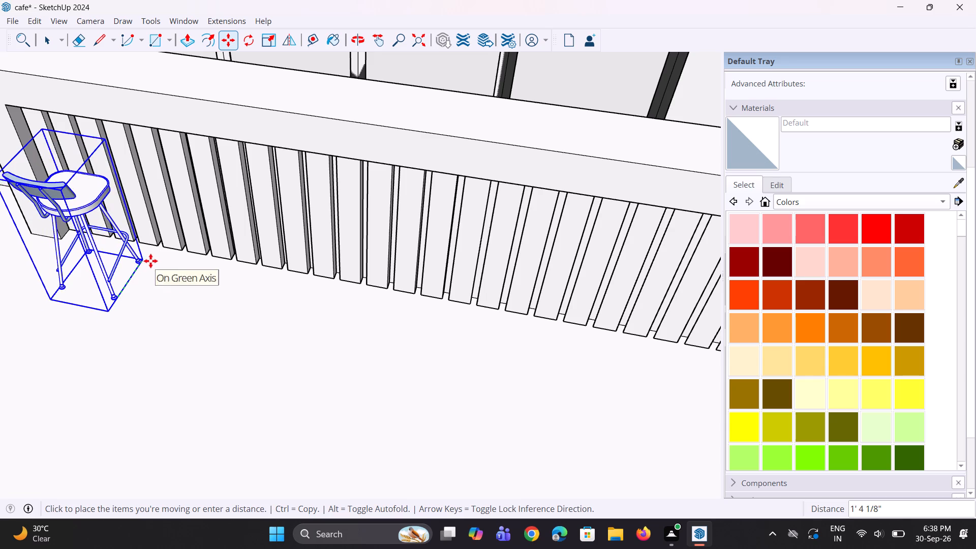
left_click(152, 259)
Copy the bar stool about 2' 8 1/4" along the slatted block and array it as 5 copies.
scroll(151, 277, "down", 4)
middle_click_drag(158, 283, 203, 277)
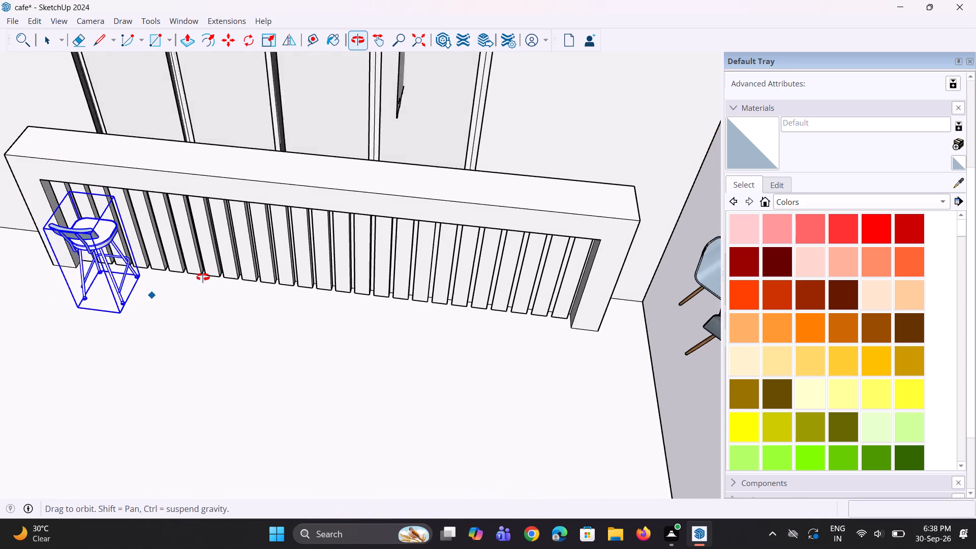
middle_click_drag(203, 277, 265, 262)
scroll(96, 362, "up", 1)
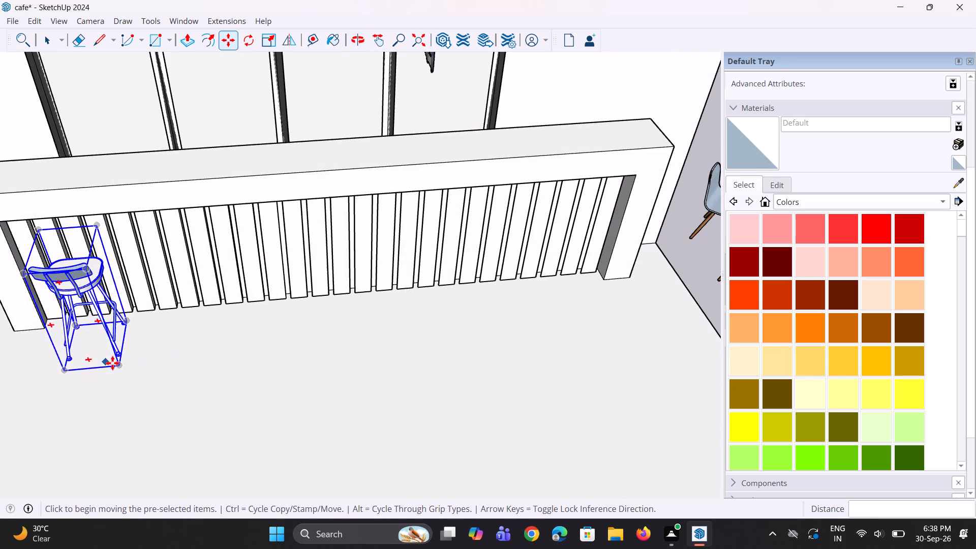
left_click(119, 363)
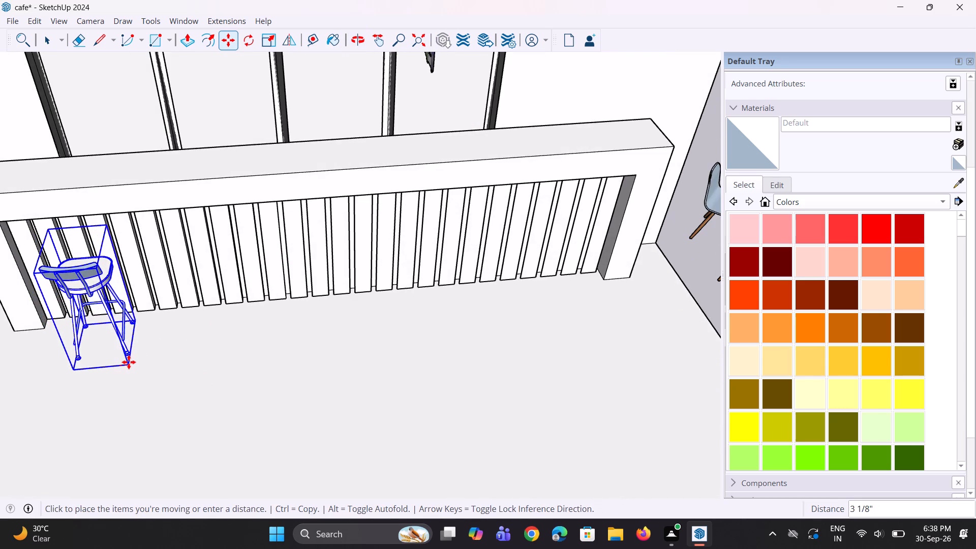
key("m")
left_click(121, 365)
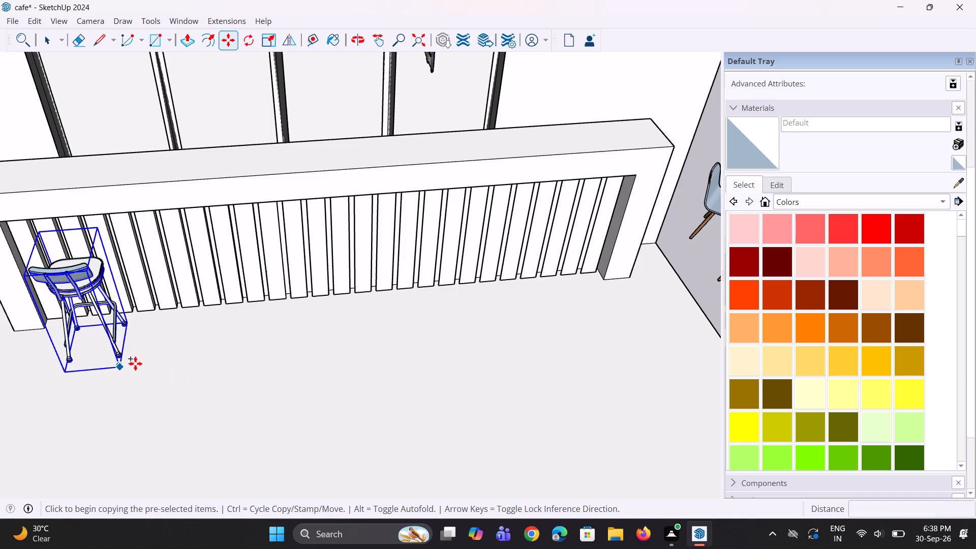
left_click(213, 359)
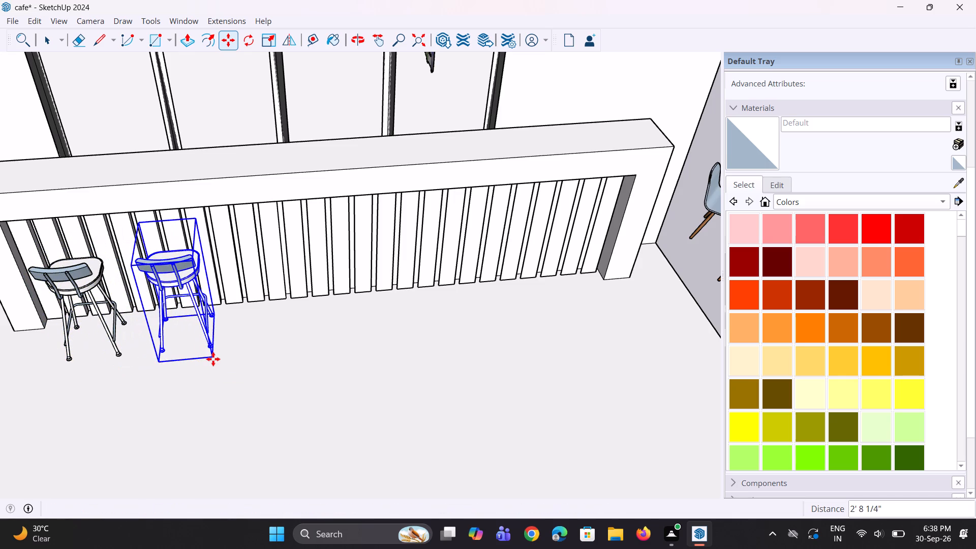
type("*5")
key("Return")
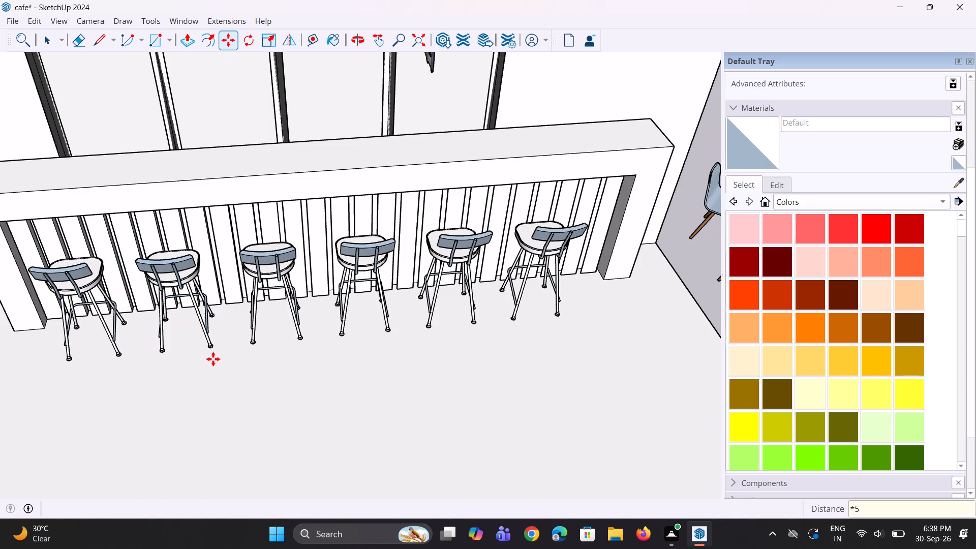
scroll(381, 334, "down", 8)
key("space")
key("space")
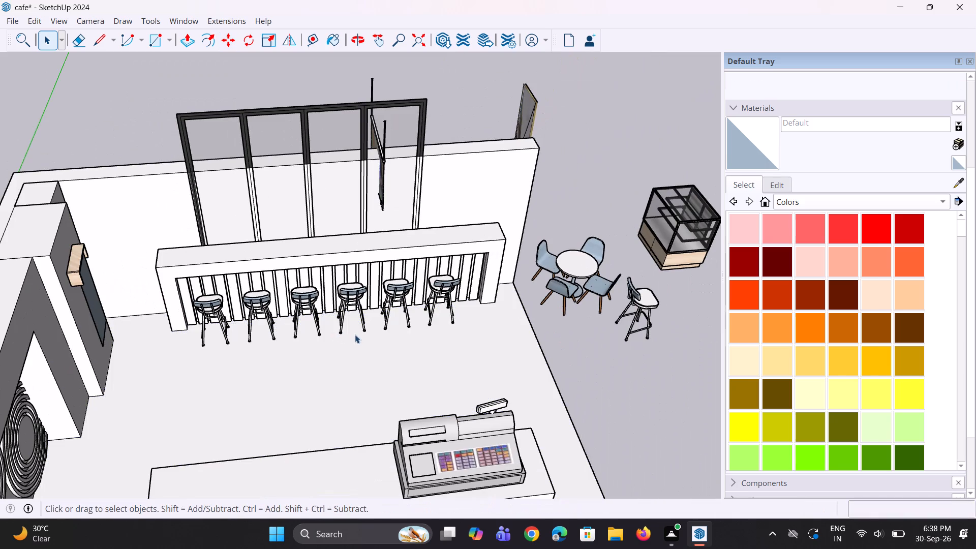
left_click(600, 370)
middle_click_drag(501, 381, 212, 419)
scroll(346, 385, "down", 5)
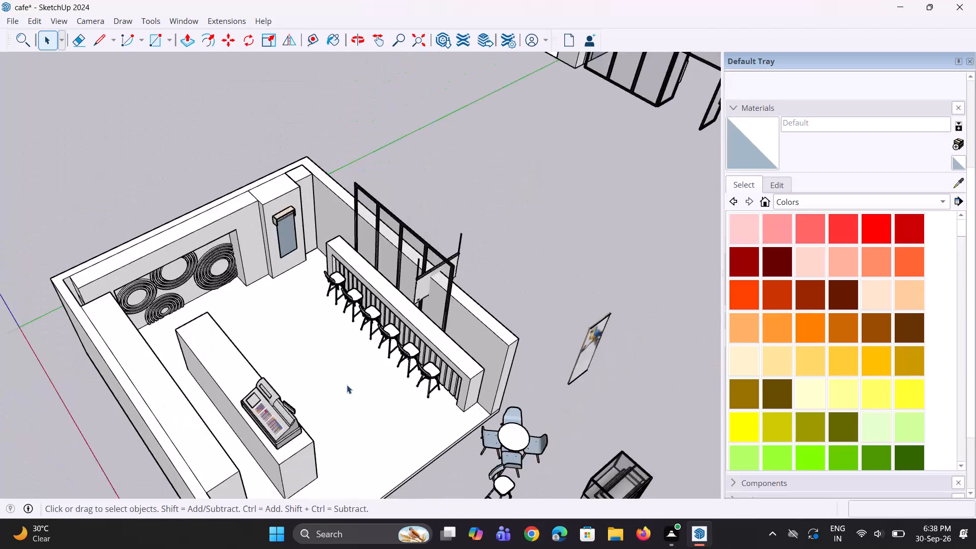
Move the round table set with four chairs into the room, between the cash counter and the row of bar stools.
middle_click_drag(347, 386, 293, 352)
left_click(484, 461)
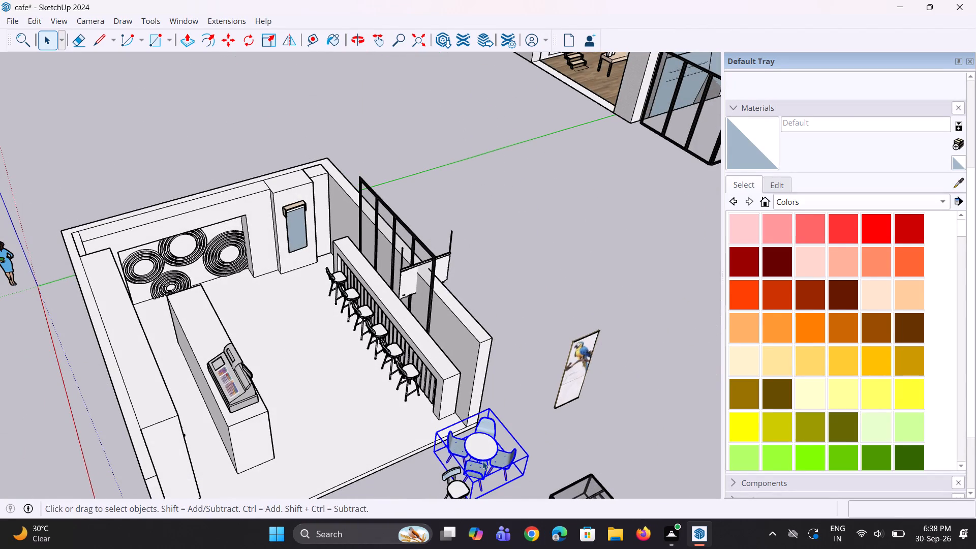
scroll(482, 461, "up", 1)
key("m")
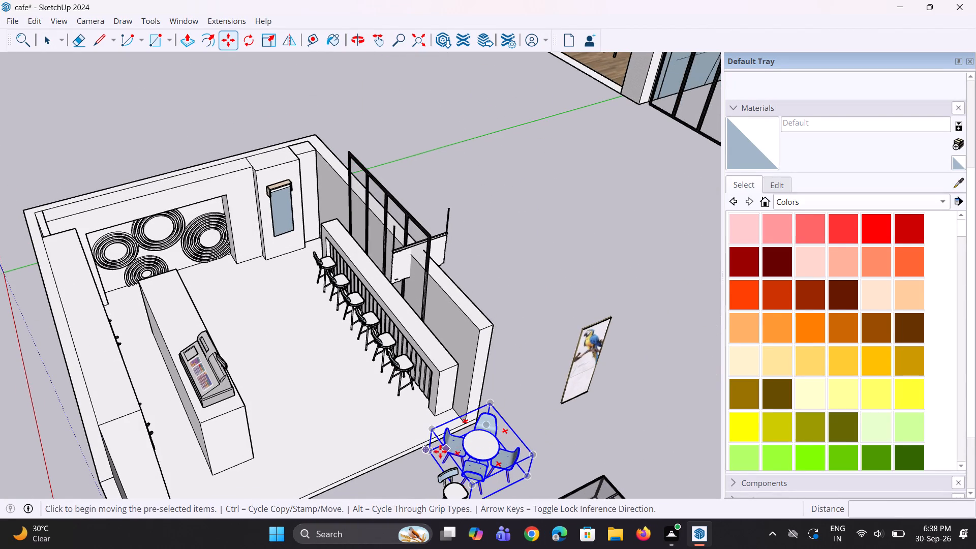
left_click(430, 451)
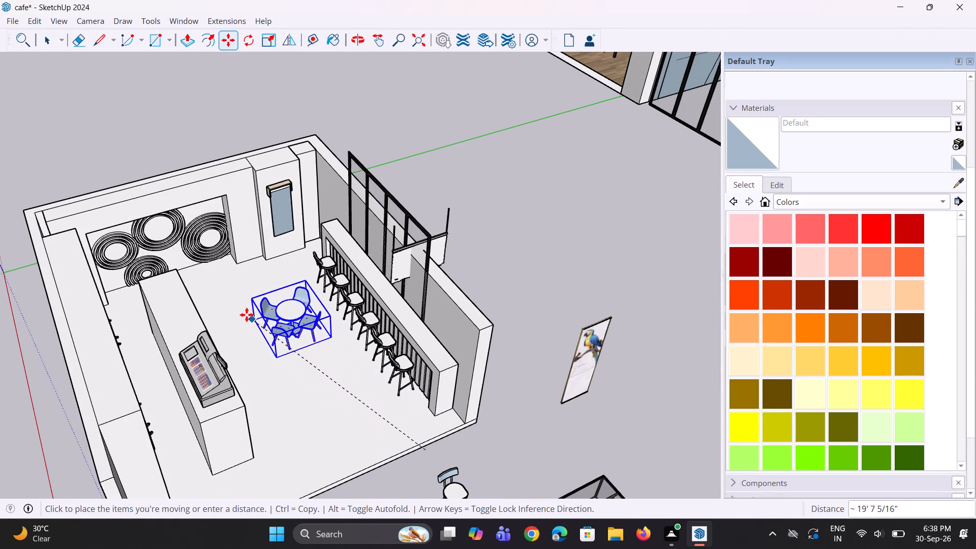
left_click(224, 296)
Scale the round table set uniformly to 1.03.
scroll(311, 291, "up", 2)
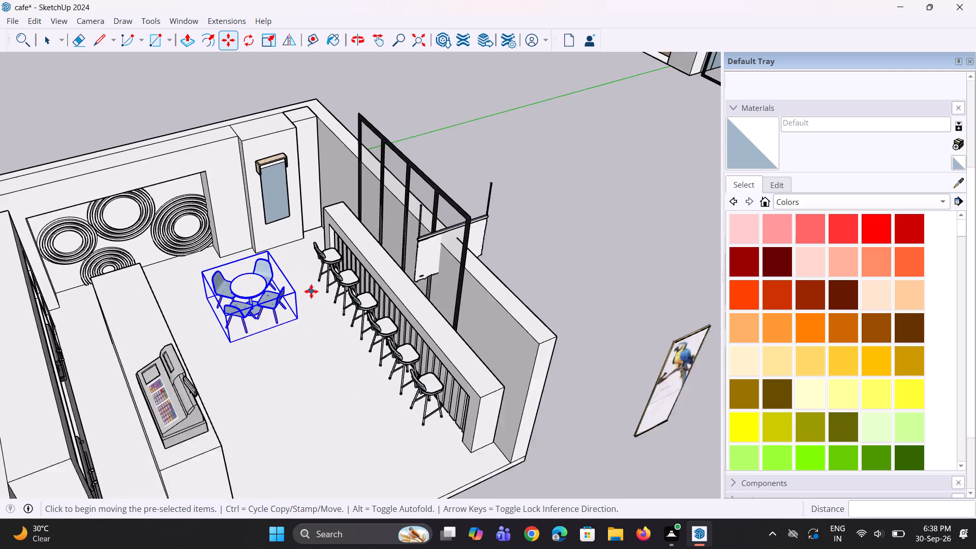
scroll(311, 291, "up", 3)
middle_click_drag(234, 347, 205, 315)
scroll(205, 315, "up", 2)
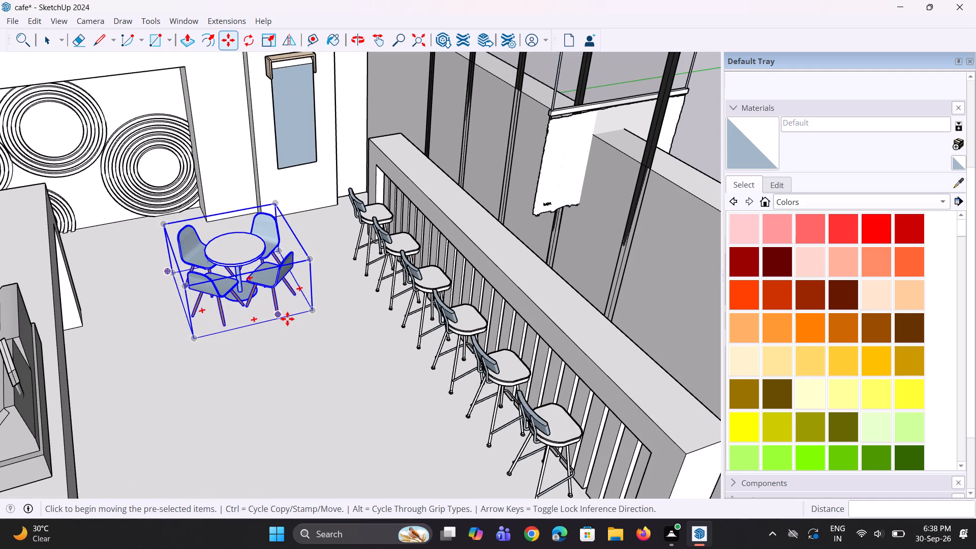
key("s")
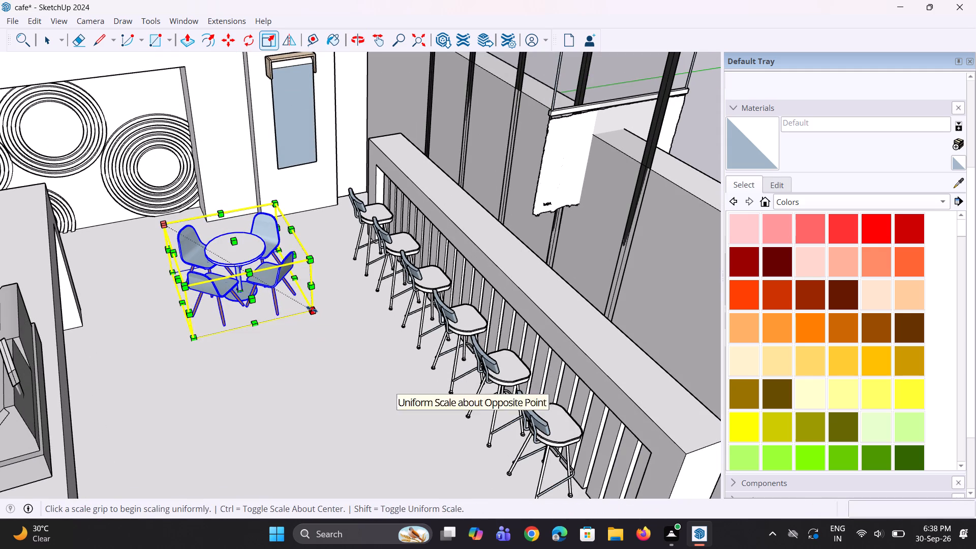
left_click(312, 309)
left_click(321, 308)
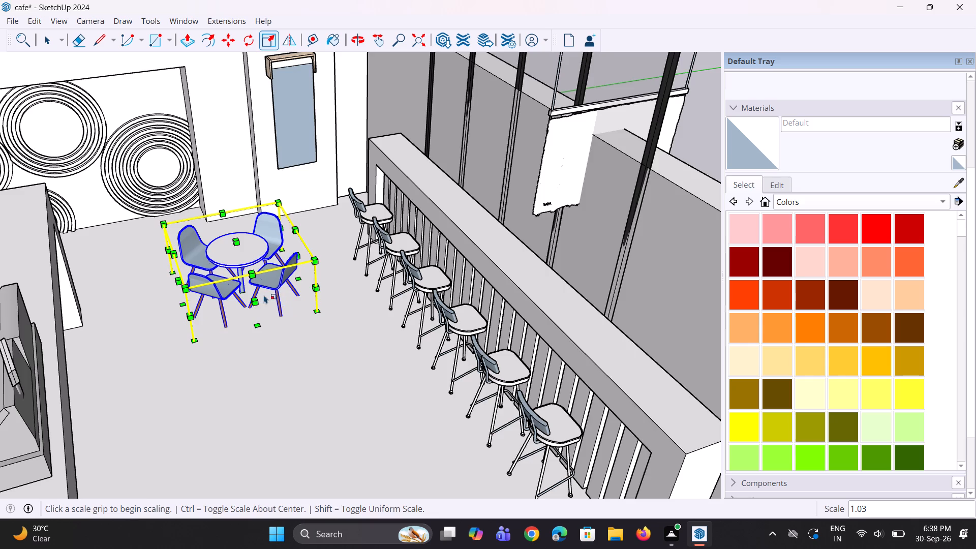
Copy the table set about 7' 5 7/8" along the red axis and array it as 2 copies.
scroll(263, 295, "down", 3)
key("m")
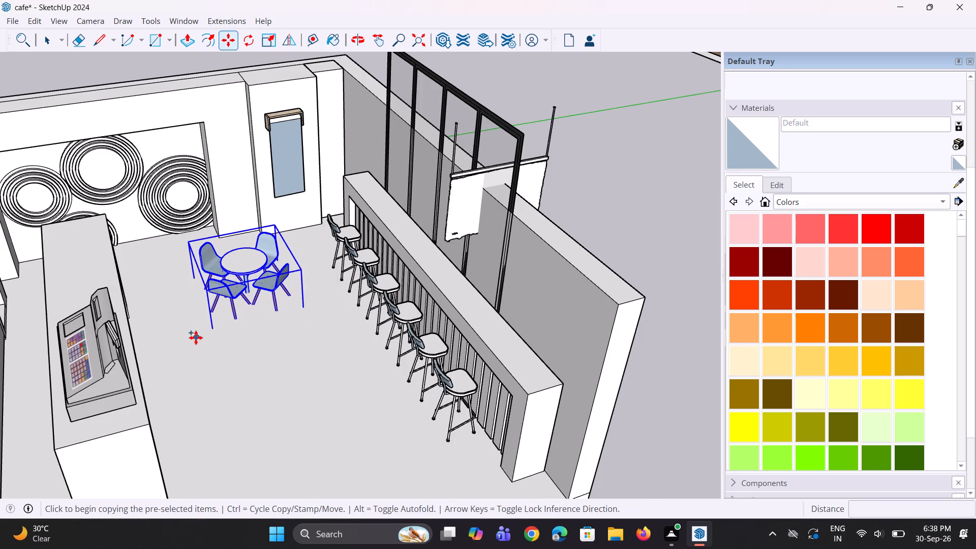
left_click(218, 330)
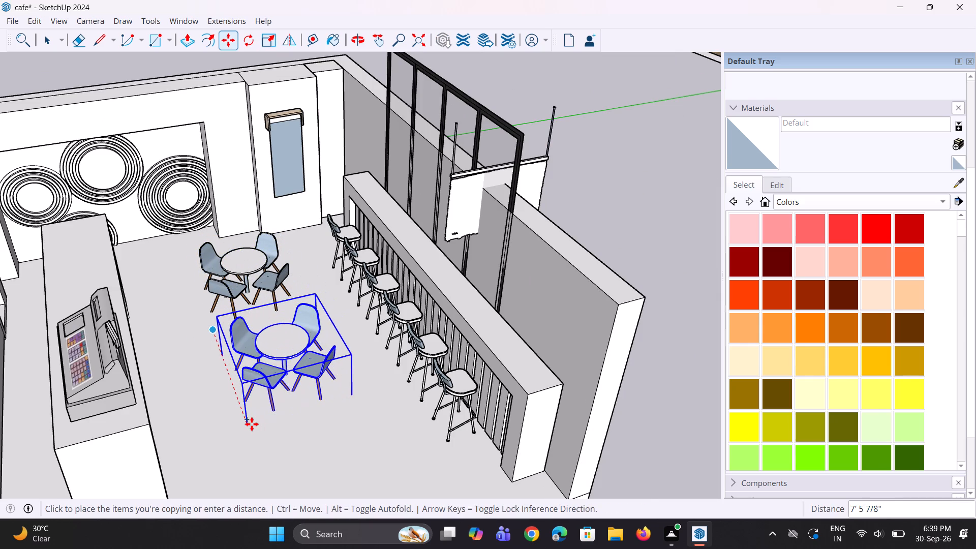
left_click(249, 425)
scroll(254, 383, "down", 4)
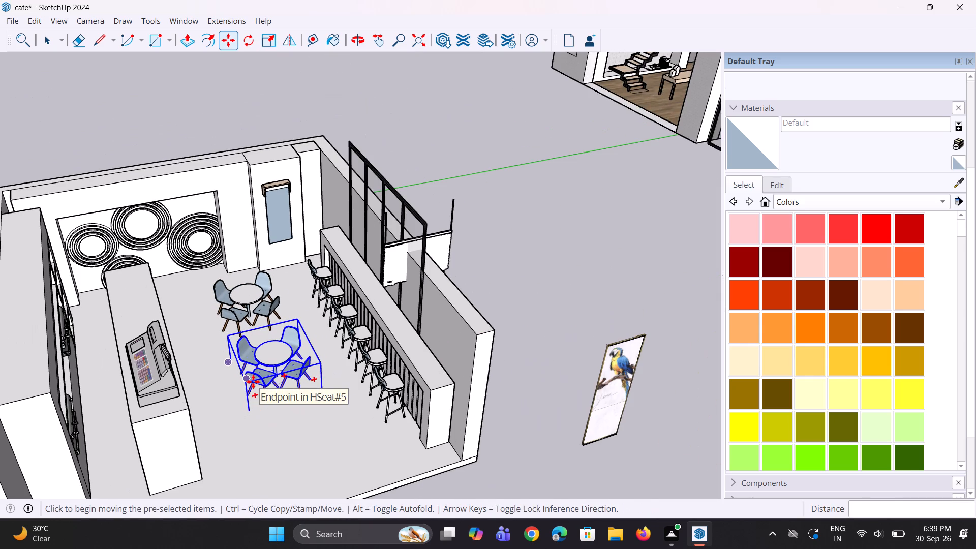
key("asterisk")
key("2")
key("Return")
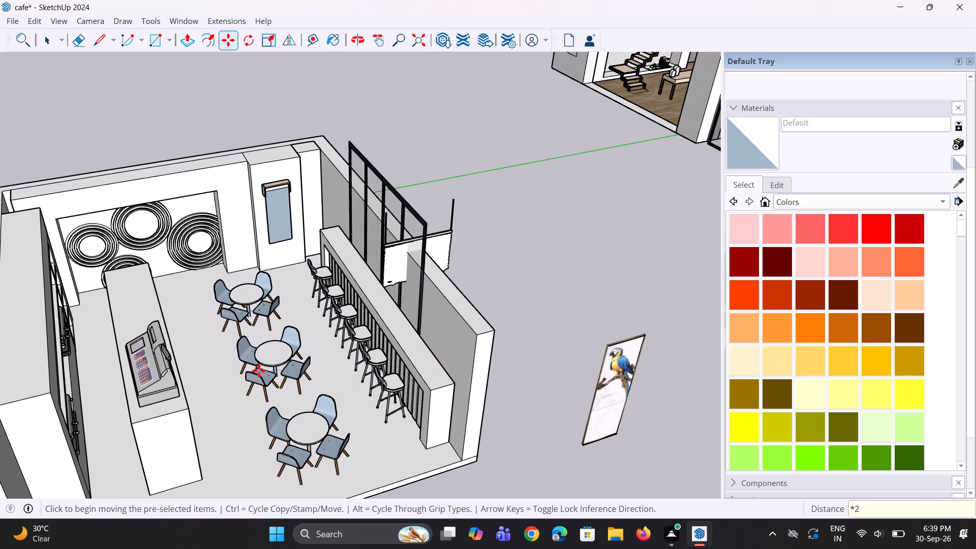
Examine the placement of the table sets between the counter and the bar stools from several angles.
scroll(282, 356, "down", 4)
middle_click_drag(291, 375, 409, 413)
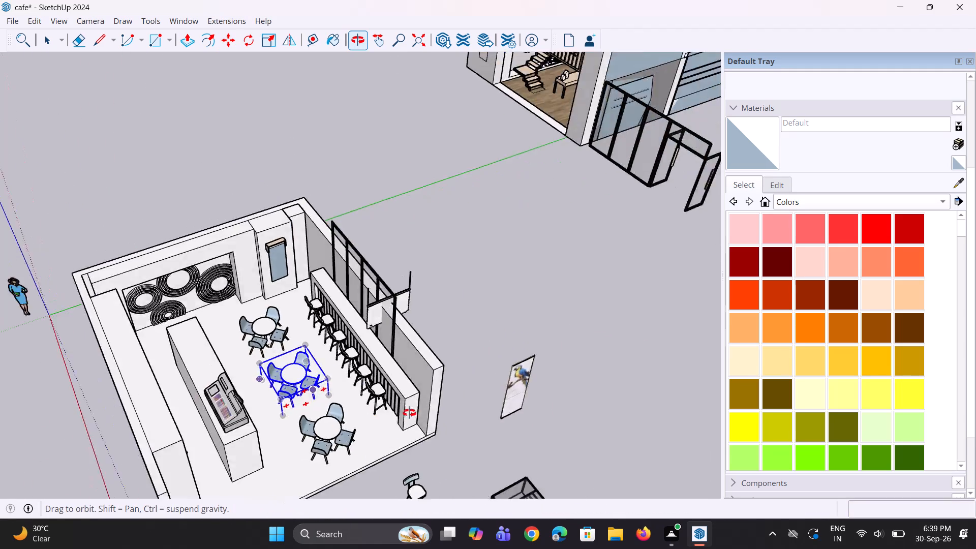
middle_click_drag(409, 413, 412, 413)
scroll(229, 314, "up", 2)
scroll(255, 346, "down", 3)
middle_click_drag(257, 348, 281, 340)
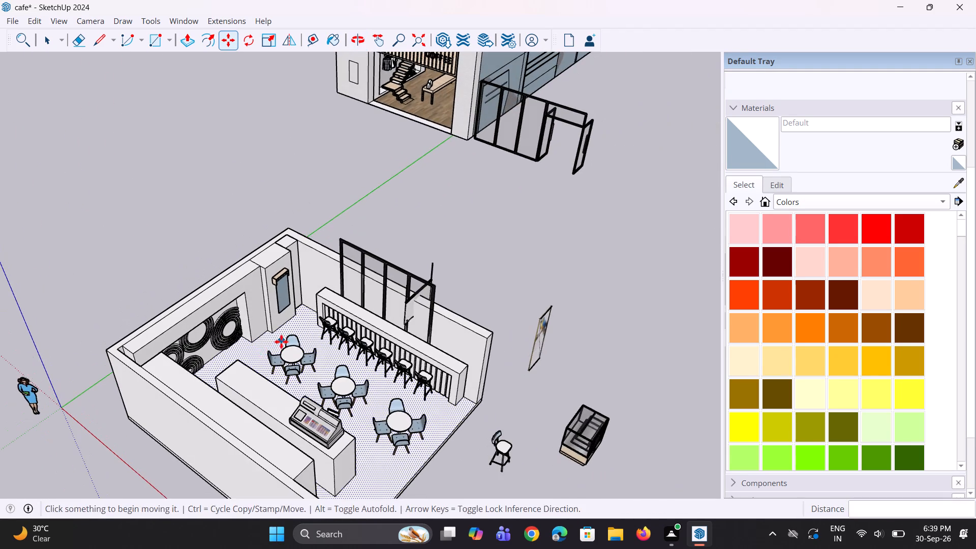
scroll(285, 357, "up", 2)
middle_click_drag(288, 360, 246, 358)
scroll(248, 327, "down", 7)
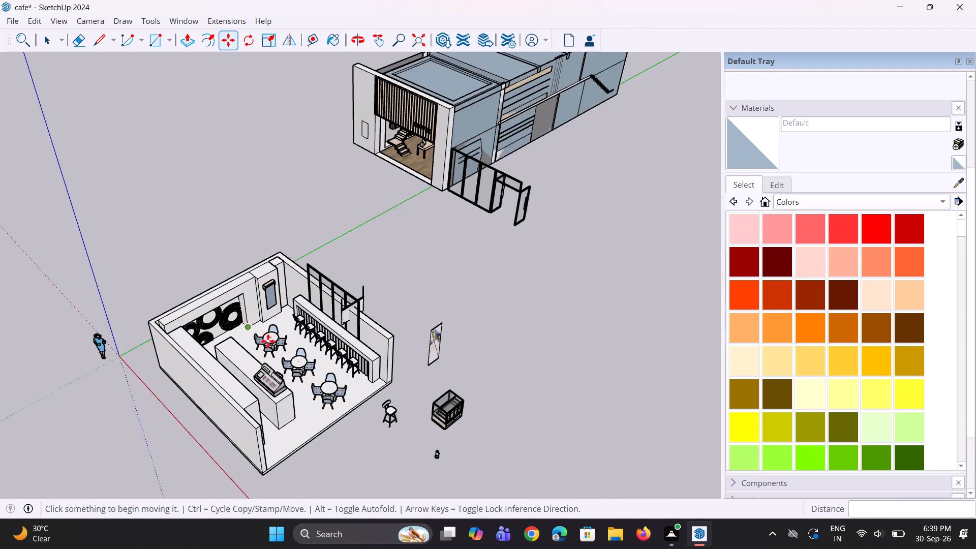
Move the leftover bar stool outside the room about 21' away from the open end, past the parrot picture.
middle_click_drag(408, 426, 320, 439)
scroll(382, 411, "up", 5)
scroll(372, 460, "up", 4)
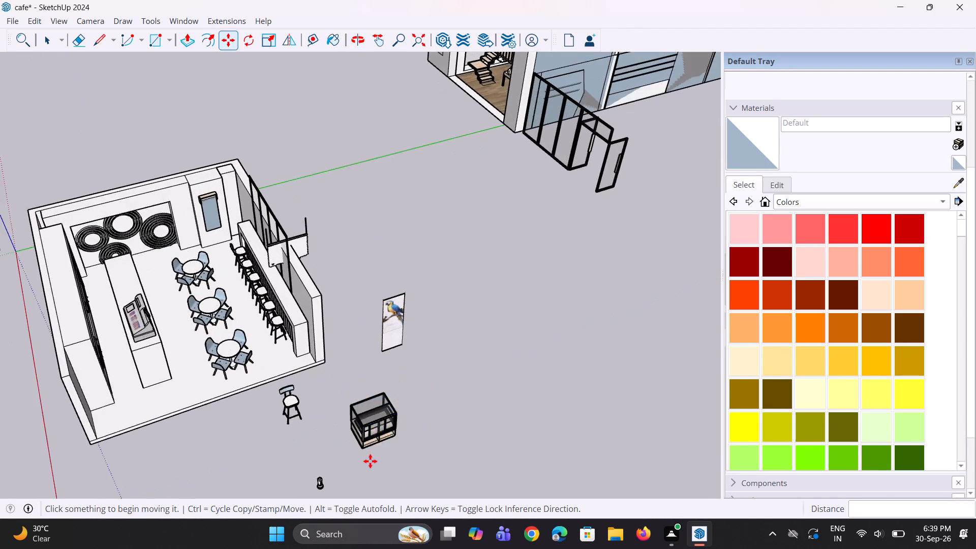
scroll(365, 459, "up", 2)
scroll(377, 441, "down", 4)
middle_click_drag(380, 436, 347, 403)
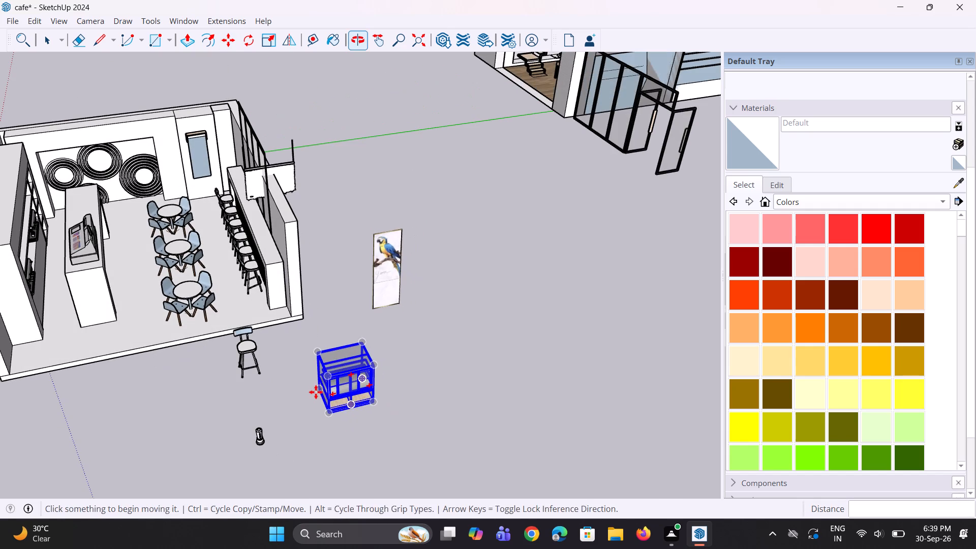
key("space")
left_click(247, 344)
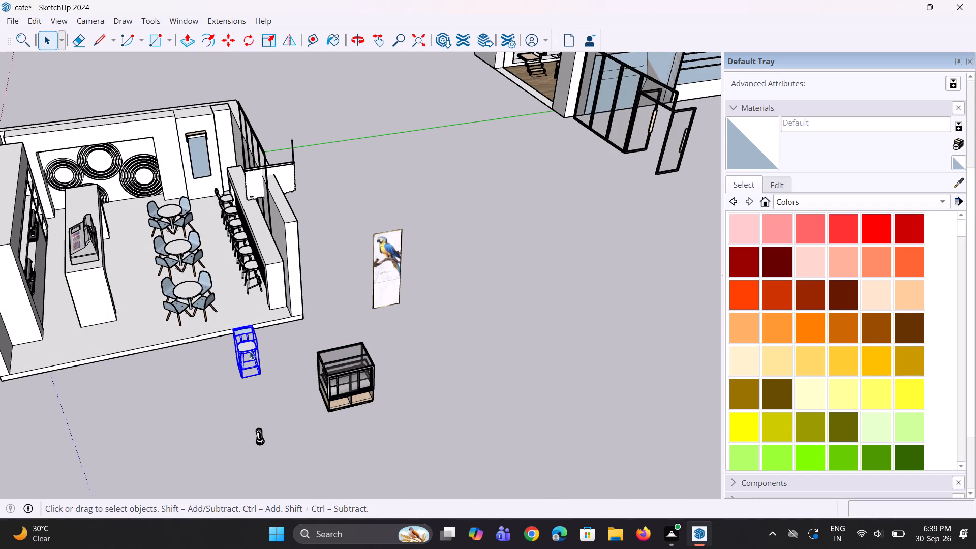
key("m")
left_click(250, 352)
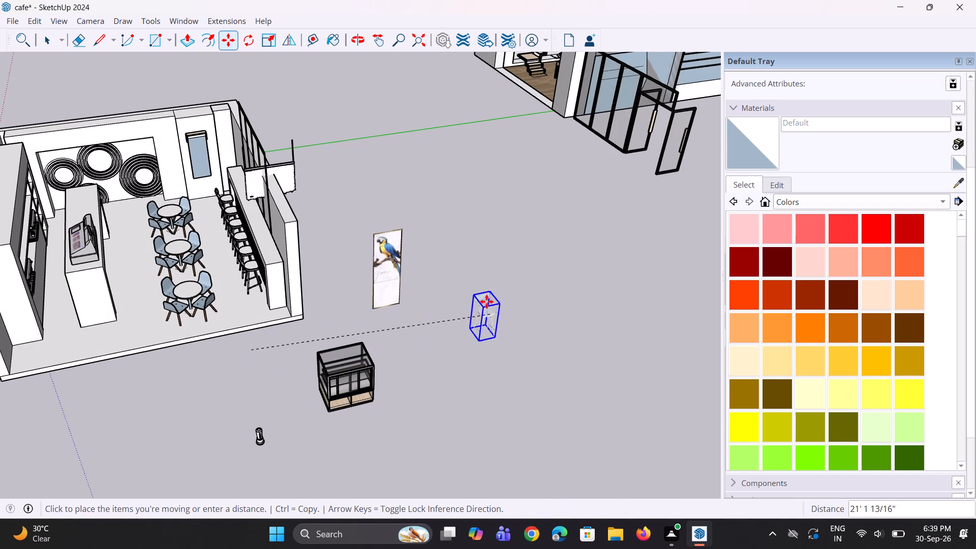
left_click(484, 299)
key("space")
Erase the seam edges between the wall ends and the floor edge at both corners of the room's open end.
key("p")
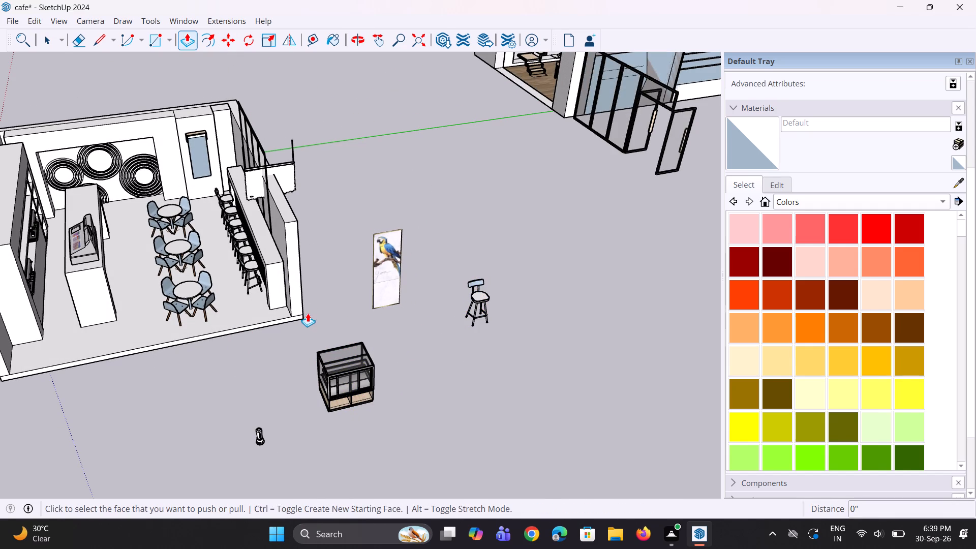
key("space")
key("e")
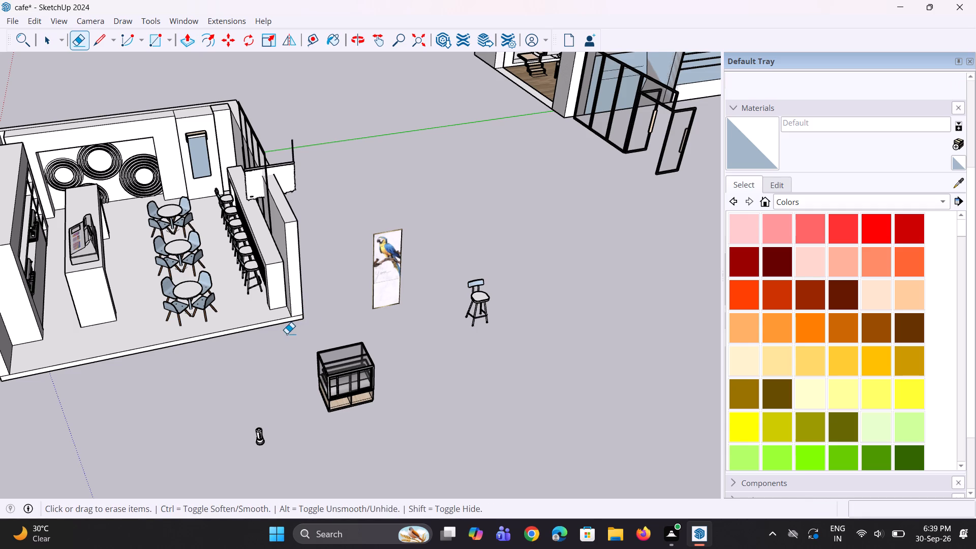
scroll(287, 333, "up", 9)
left_click(305, 300)
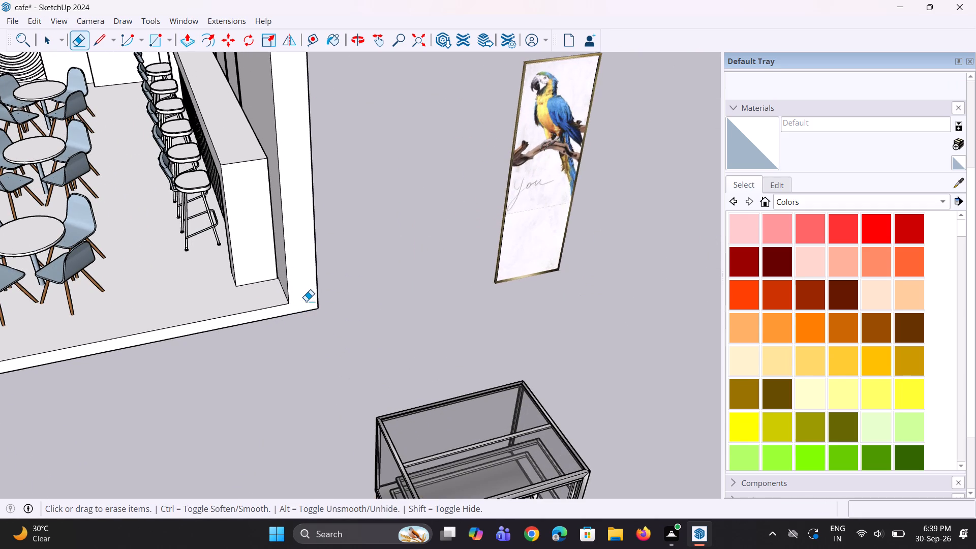
scroll(383, 369, "down", 12)
scroll(73, 404, "up", 3)
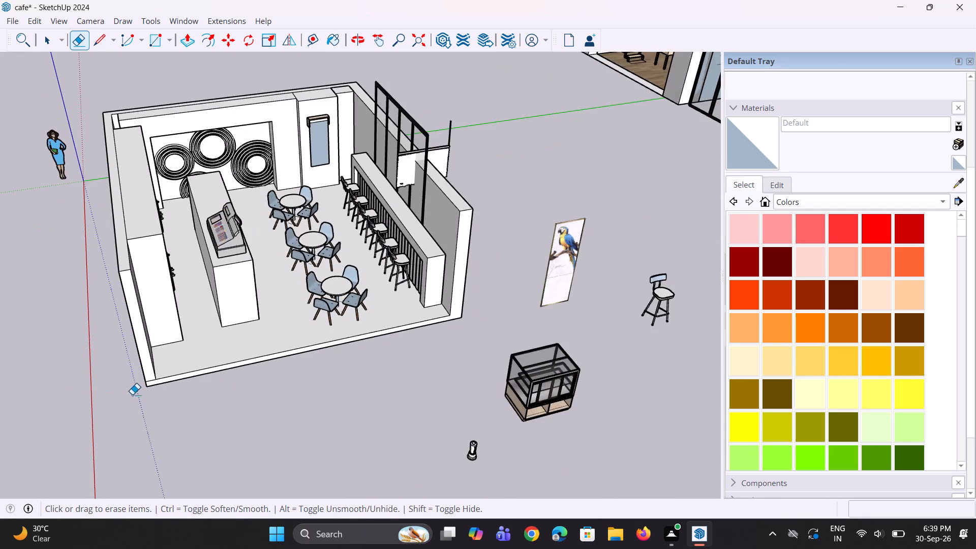
scroll(132, 394, "up", 7)
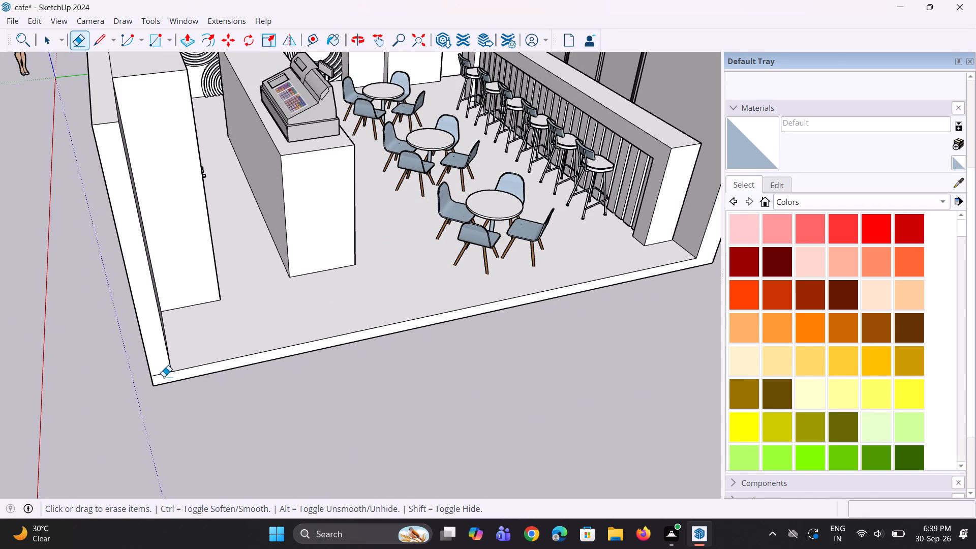
left_click(164, 374)
scroll(148, 394, "down", 6)
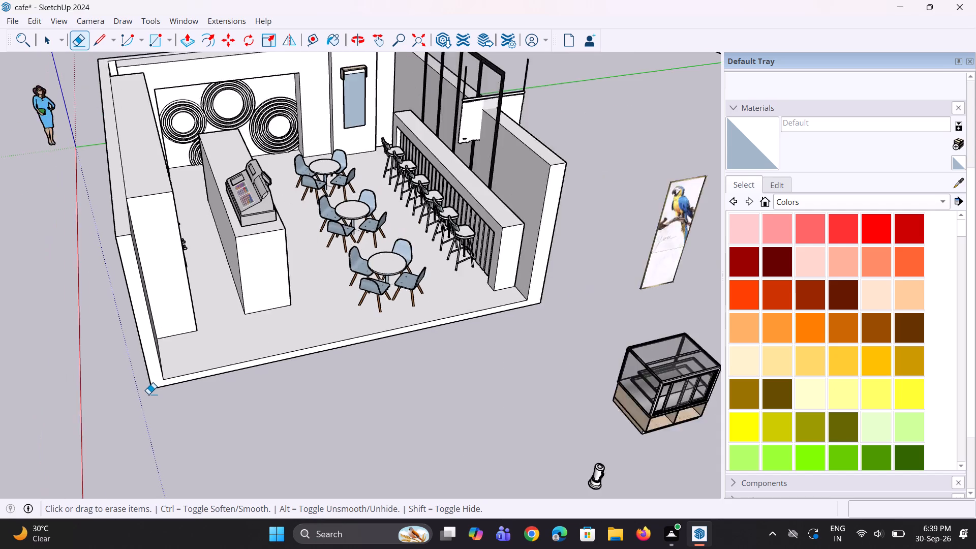
scroll(148, 394, "down", 2)
Push/Pull the end face of the walls and floor outward about 12' 9 5/16" to lengthen the room.
key("space")
key("p")
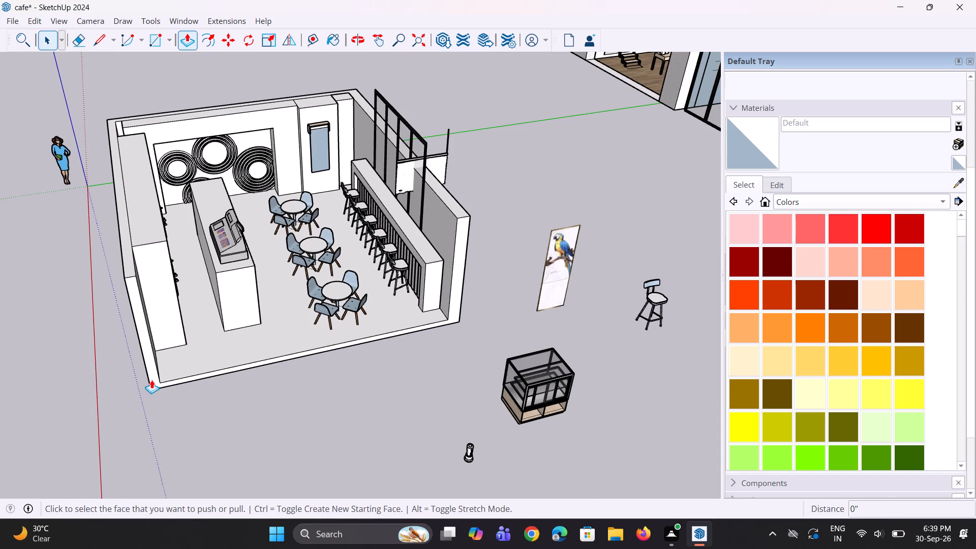
left_click(155, 374)
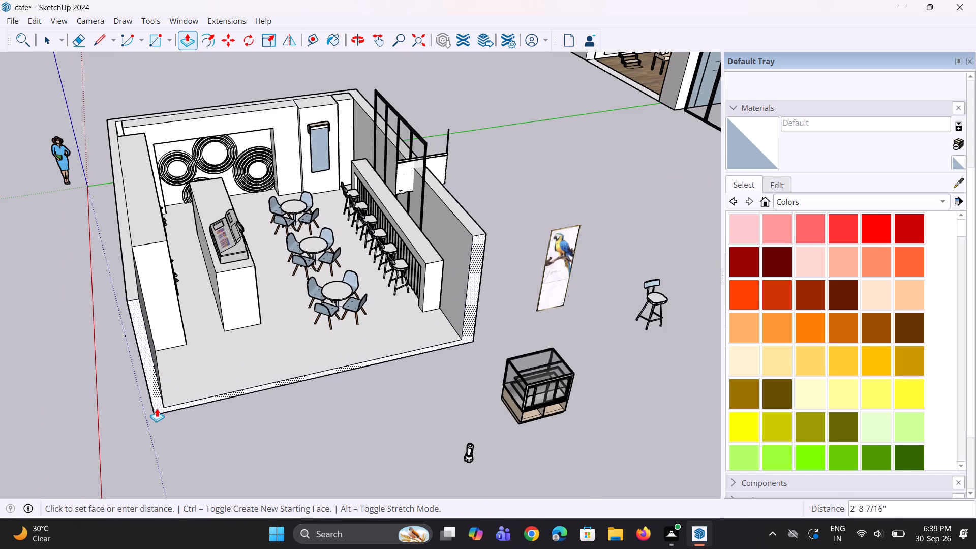
scroll(155, 446, "down", 3)
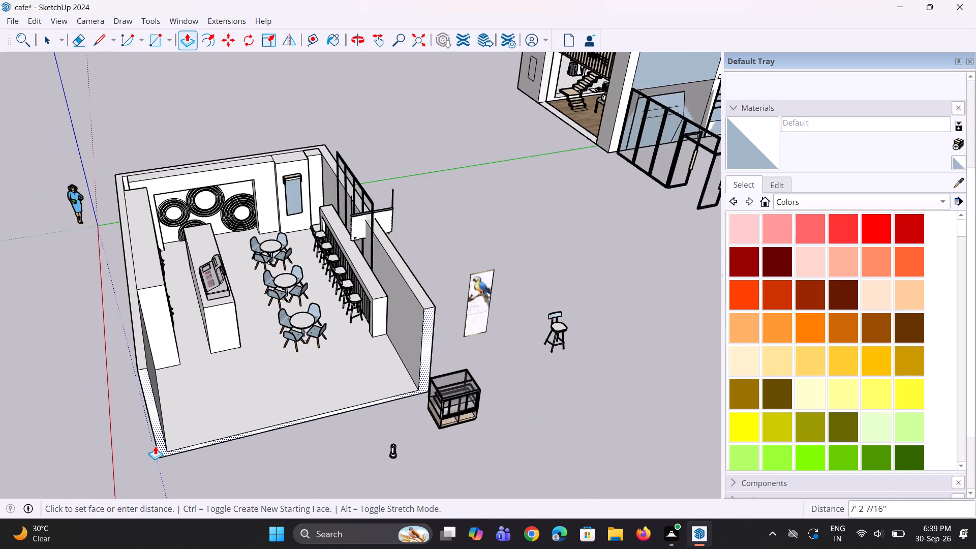
scroll(155, 446, "down", 1)
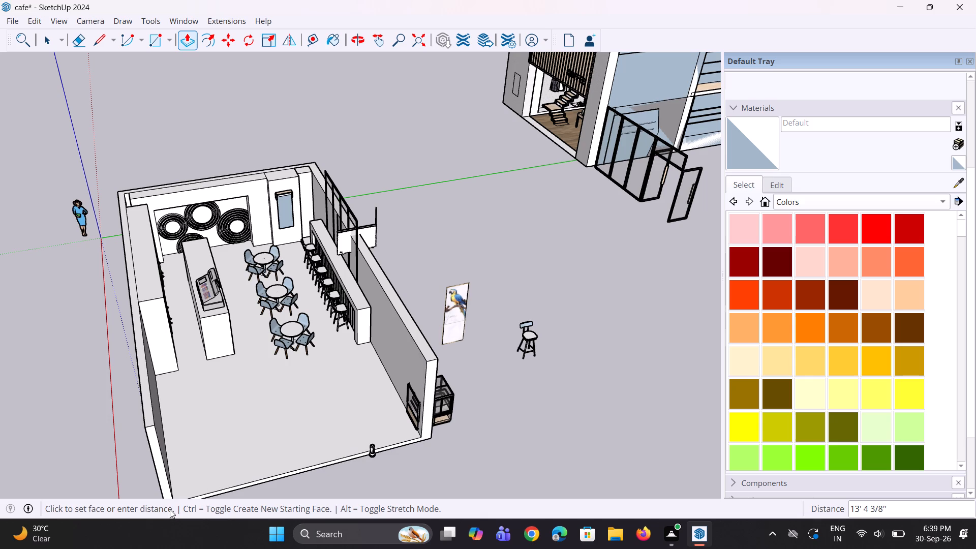
left_click(171, 490)
scroll(210, 411, "down", 4)
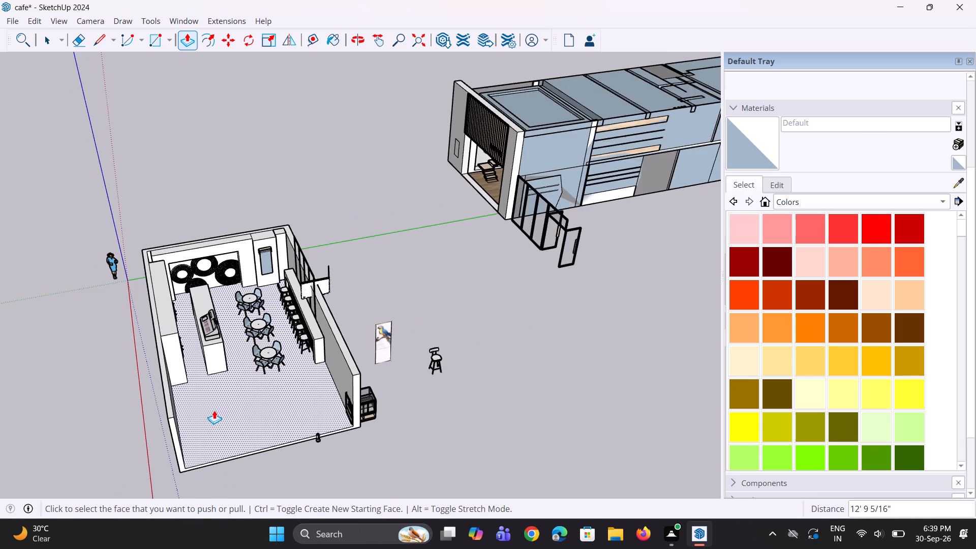
Move the glass display case about 6' 6 11/16" away from the extended side wall so it stands clear outside.
middle_click_drag(222, 410, 152, 398)
key("space")
key("space")
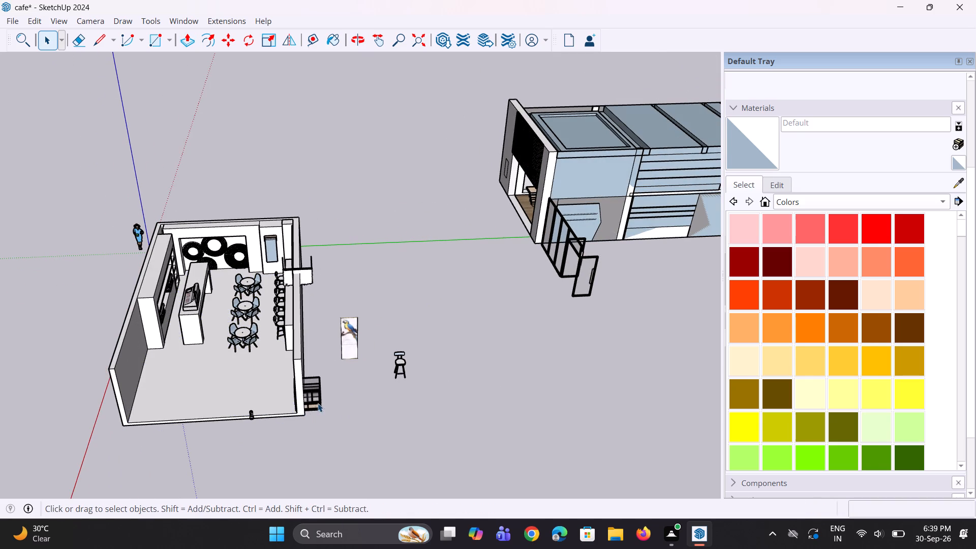
left_click(318, 403)
key("m")
left_click(316, 400)
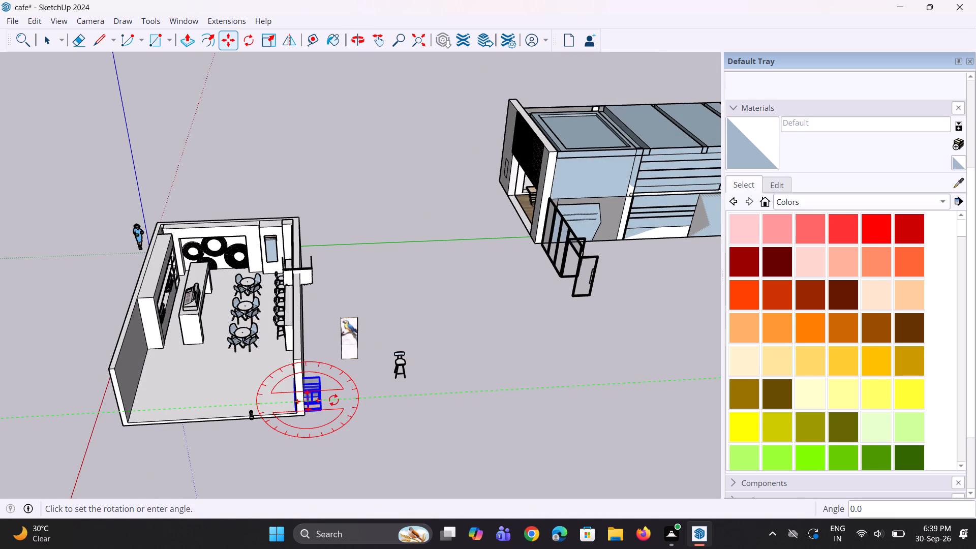
key("Escape")
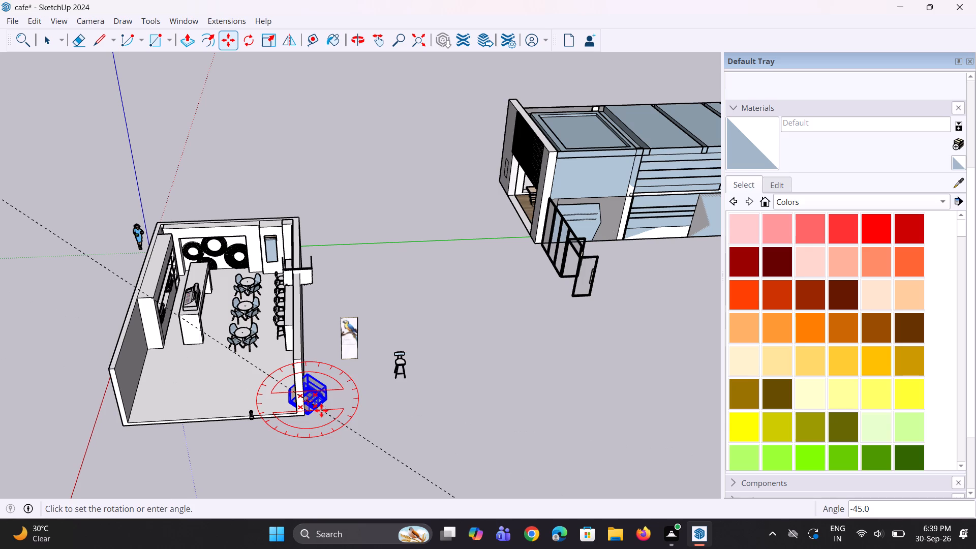
key("space")
key("space")
key("space")
key("m")
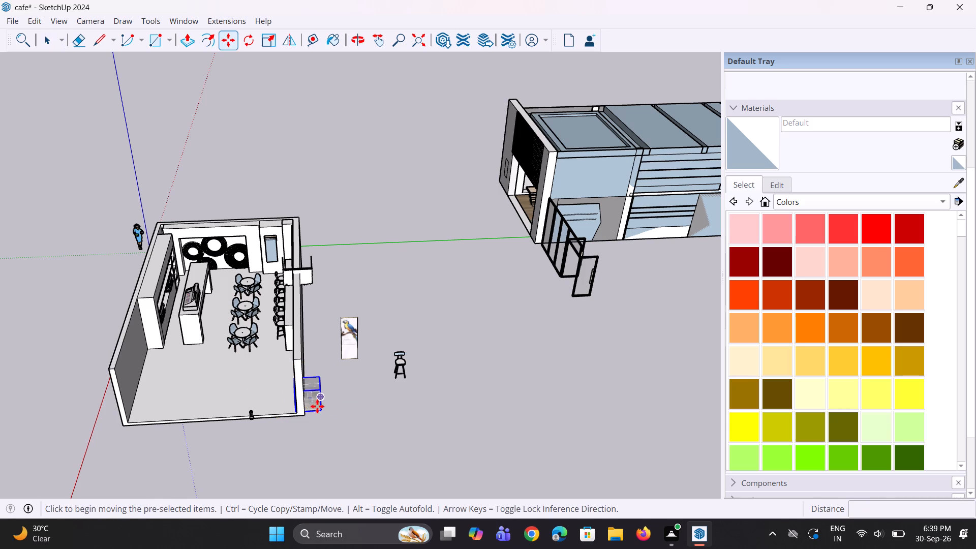
left_click(318, 410)
left_click(366, 409)
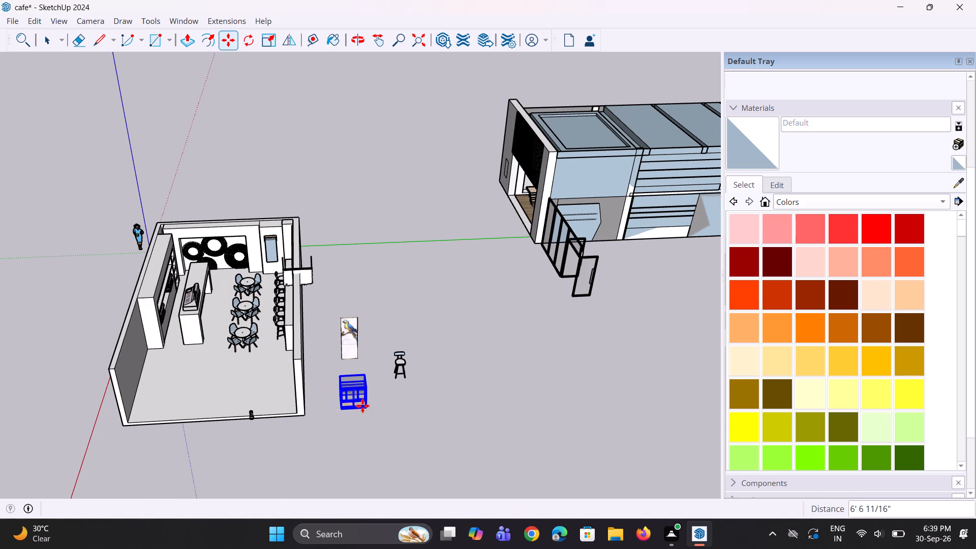
Rotate the glass display case 90 degrees flat on the ground outside the extended side wall.
scroll(361, 401, "up", 12)
middle_click_drag(386, 411, 351, 404)
key("space")
key("space")
left_click(336, 397)
scroll(266, 377, "up", 3)
middle_click_drag(266, 371, 147, 361)
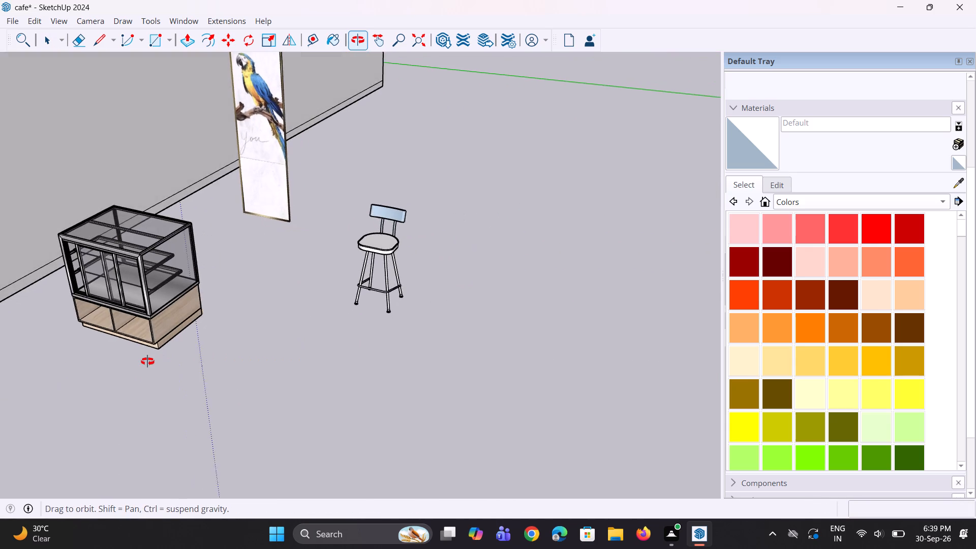
middle_click_drag(147, 361, 231, 365)
scroll(292, 356, "down", 4)
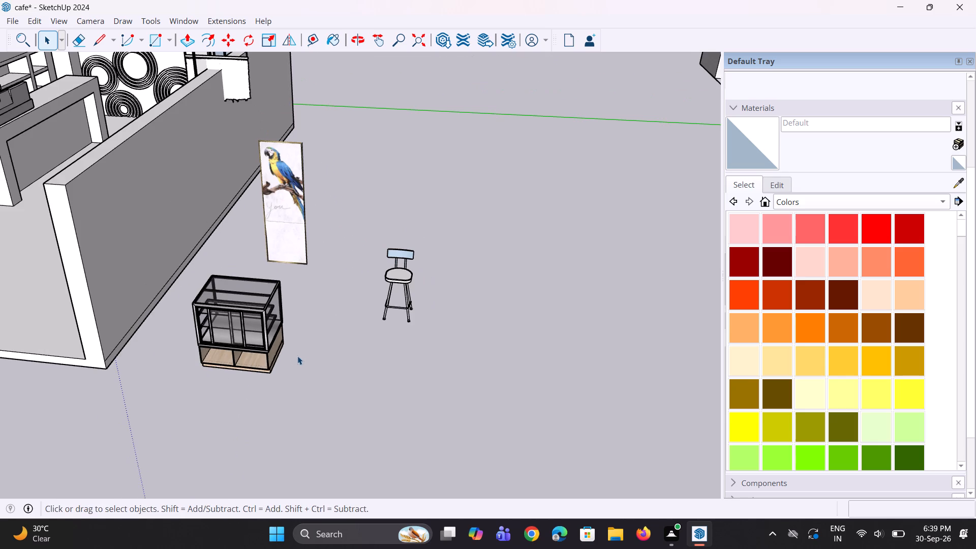
scroll(252, 382, "down", 2)
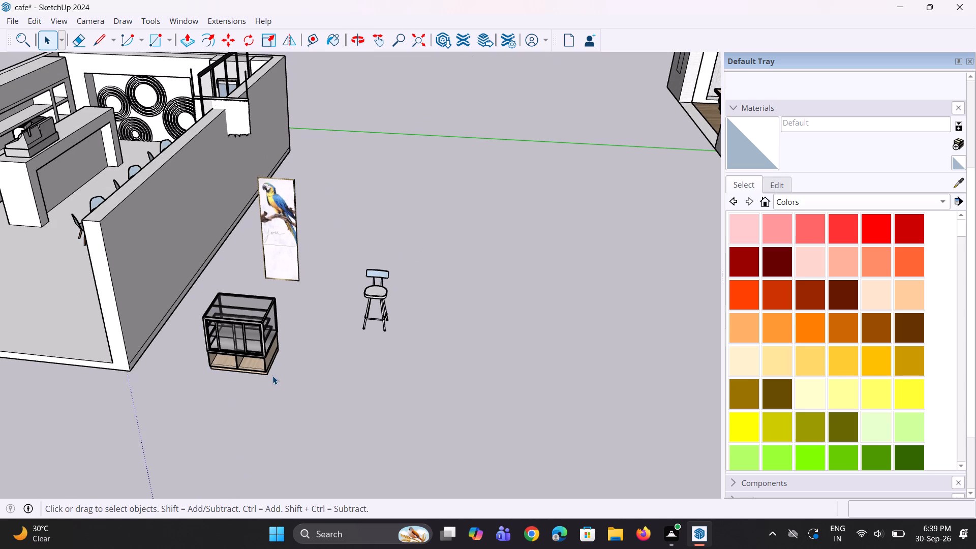
key("r")
key("b")
left_click(257, 371)
key("space")
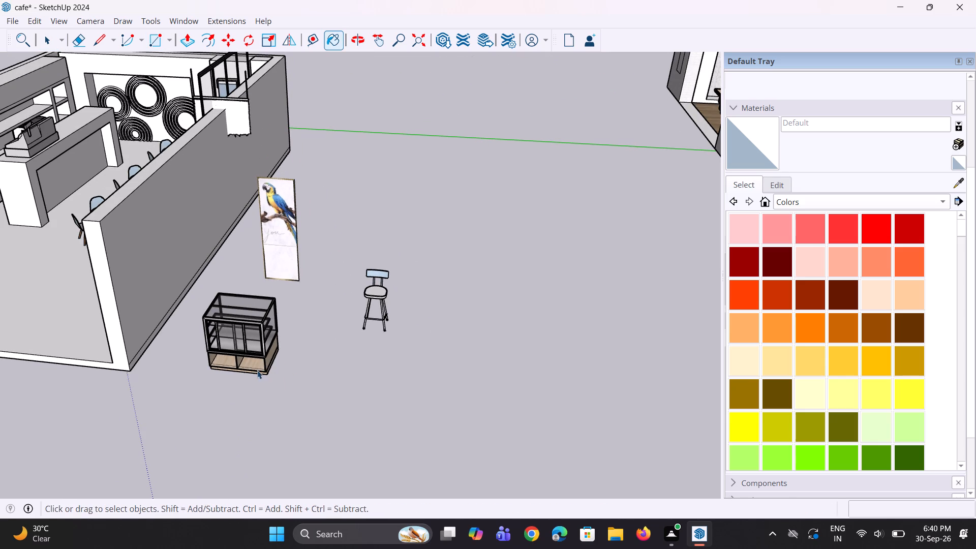
key("space")
left_click(261, 365)
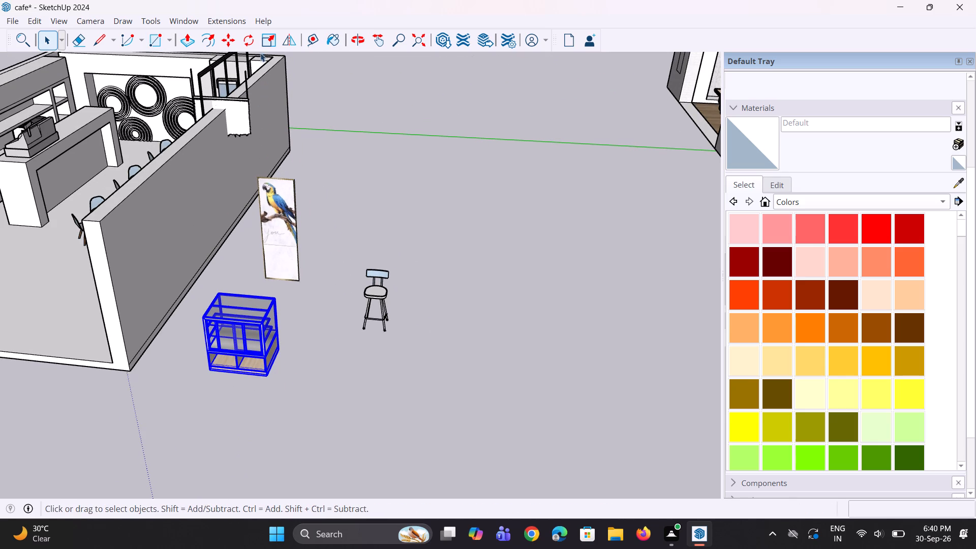
left_click(254, 44)
left_click(210, 425)
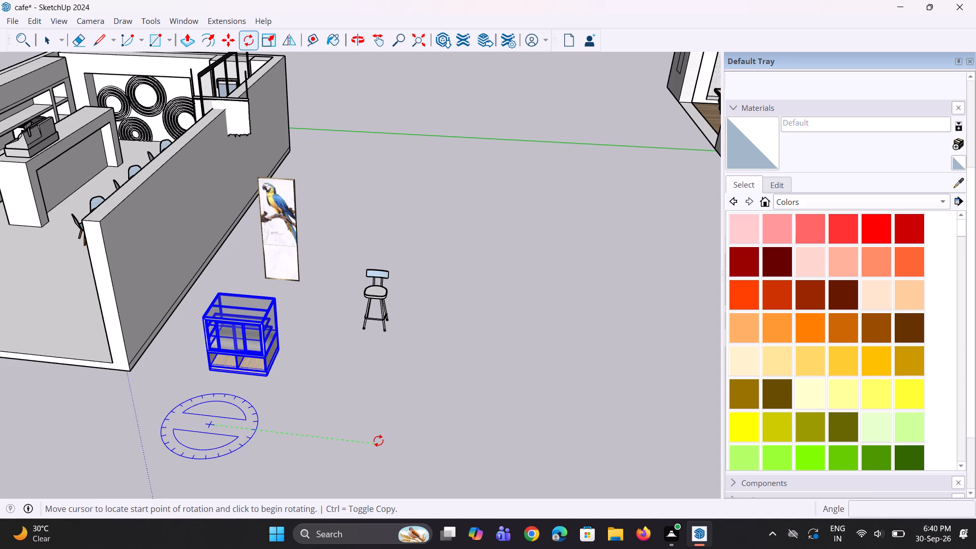
left_click(378, 441)
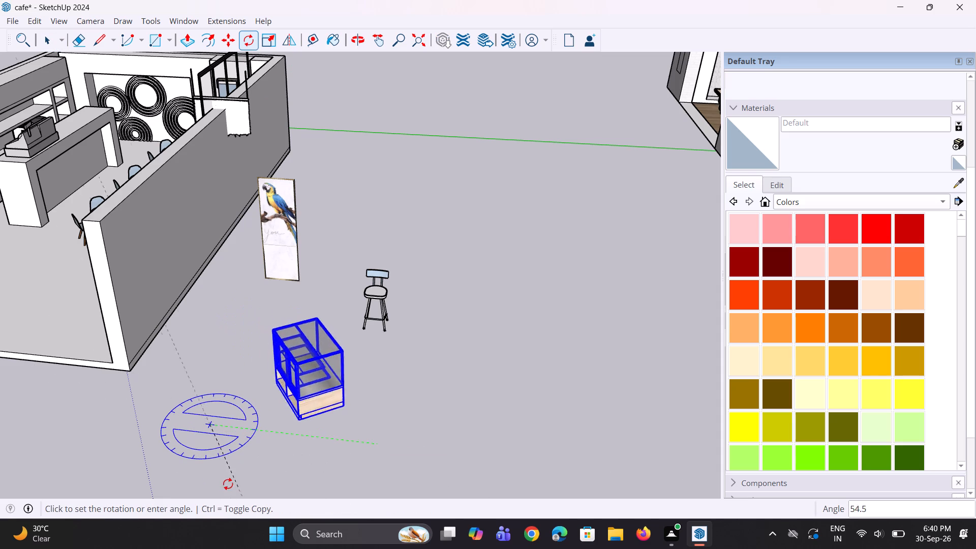
left_click(171, 493)
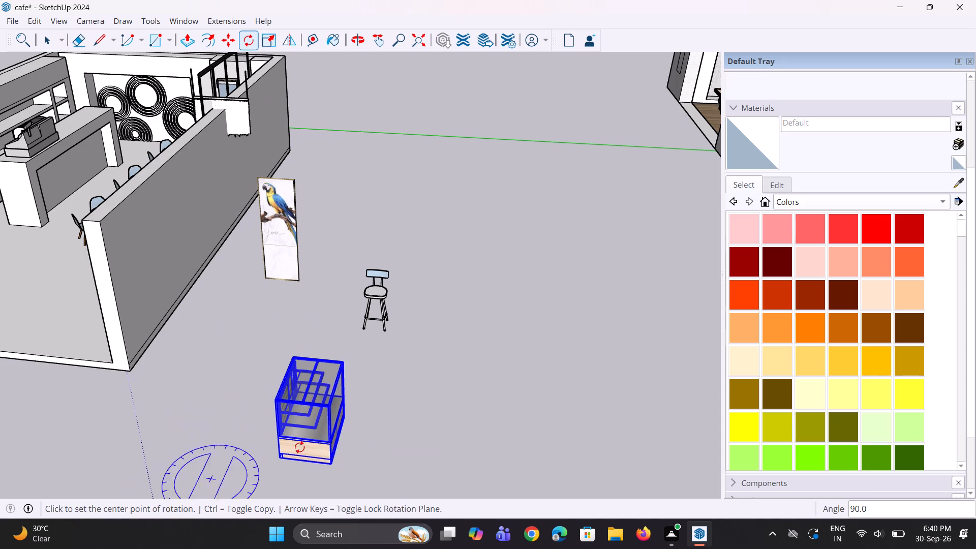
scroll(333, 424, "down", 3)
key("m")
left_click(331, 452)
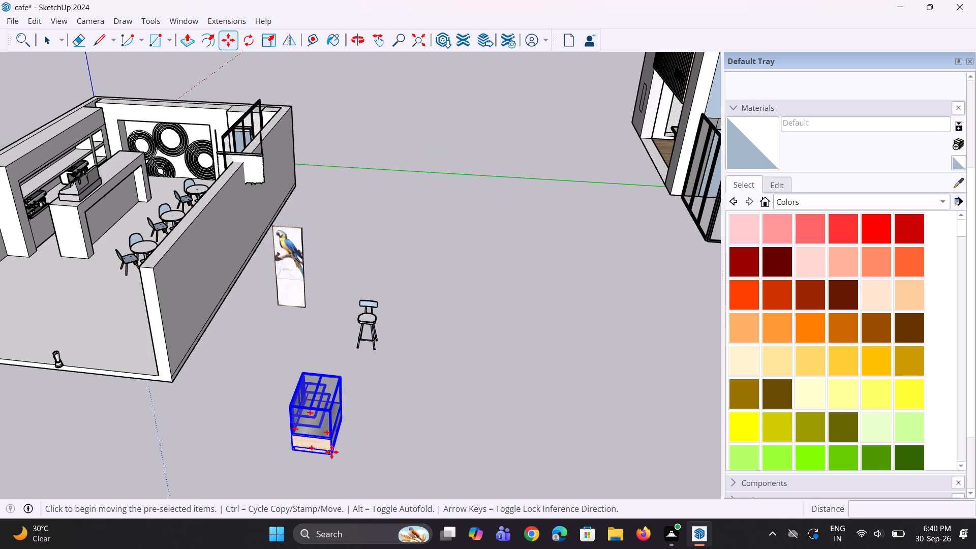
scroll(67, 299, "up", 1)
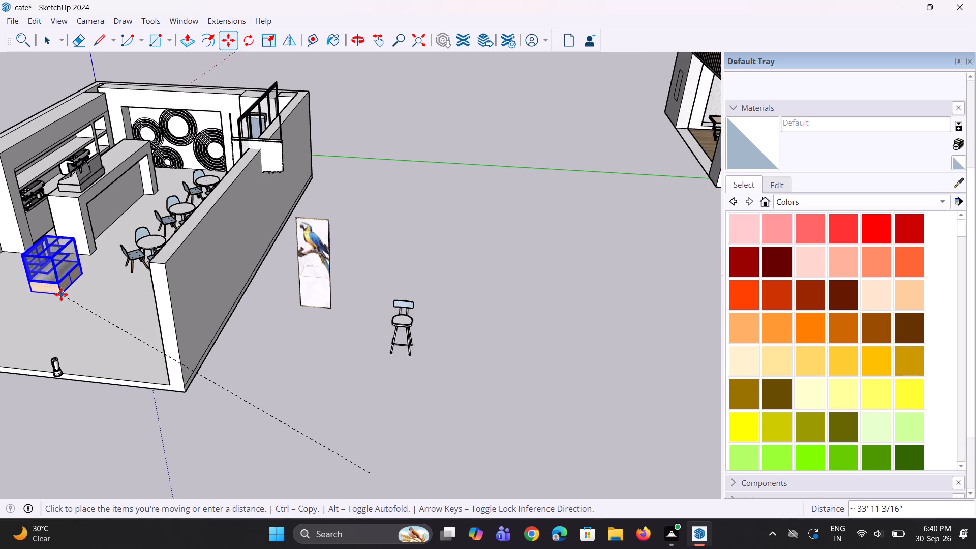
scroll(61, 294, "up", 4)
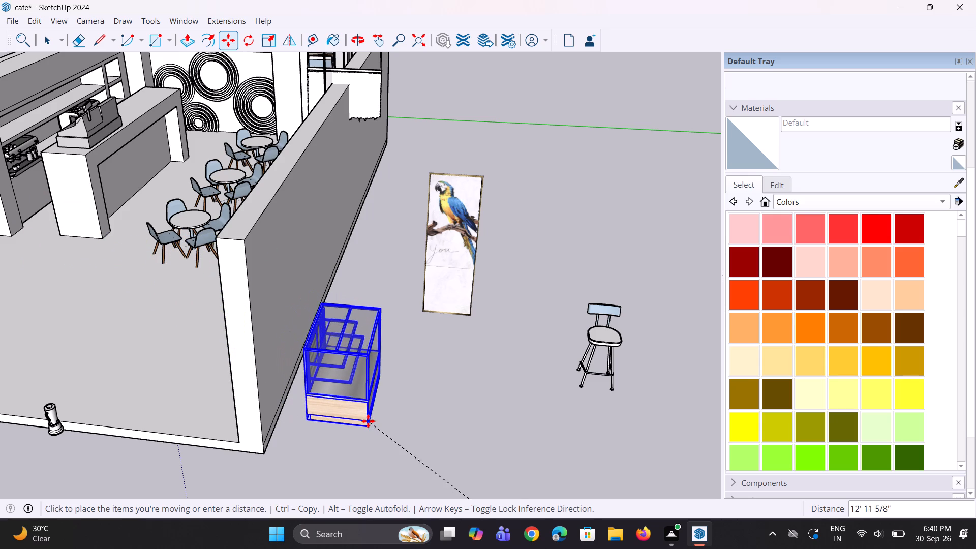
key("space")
Move the four-panel glazing frame about 8' 7 3/8" along the green axis, out of the side wall behind the bar stools.
scroll(455, 430, "down", 9)
scroll(167, 369, "up", 4)
middle_click_drag(185, 367, 102, 395)
scroll(176, 341, "down", 3)
middle_click(176, 341)
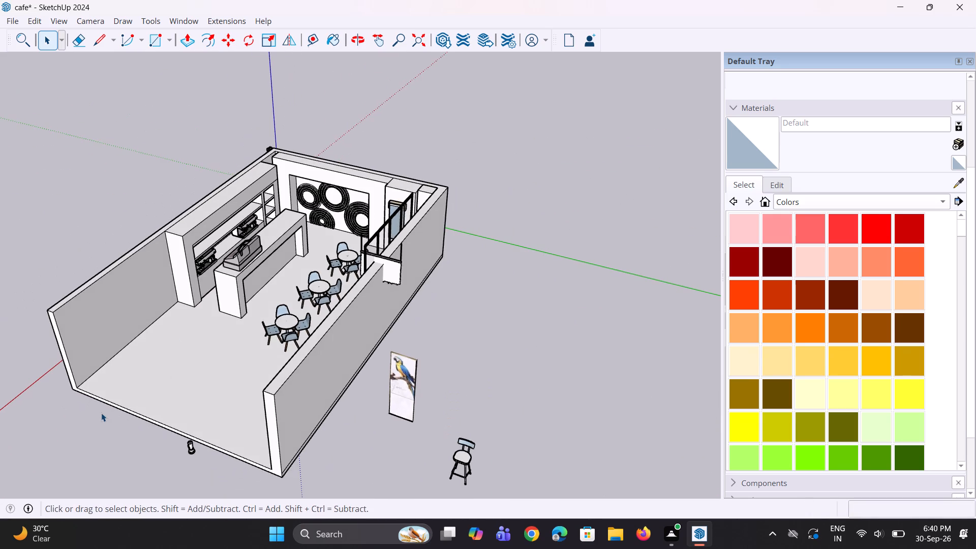
scroll(100, 413, "up", 3)
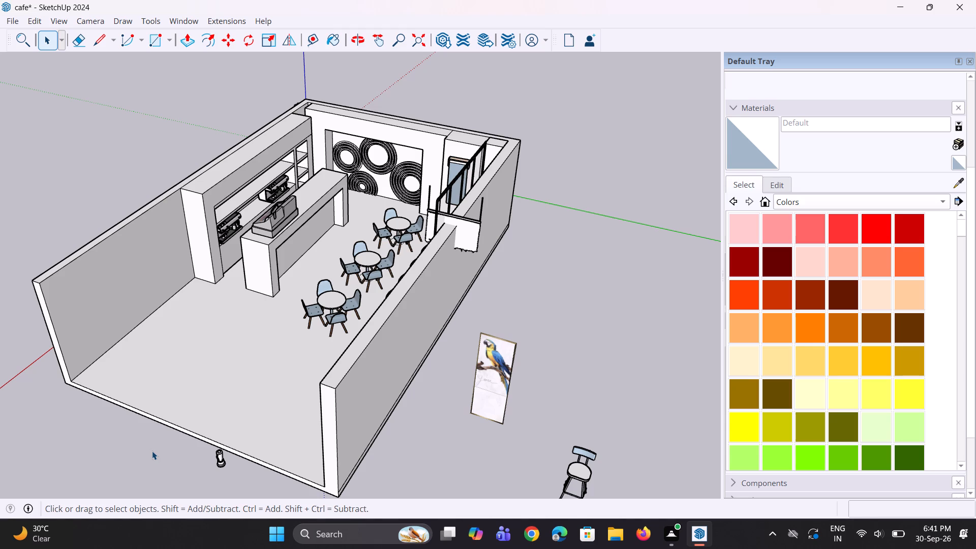
scroll(180, 360, "down", 2)
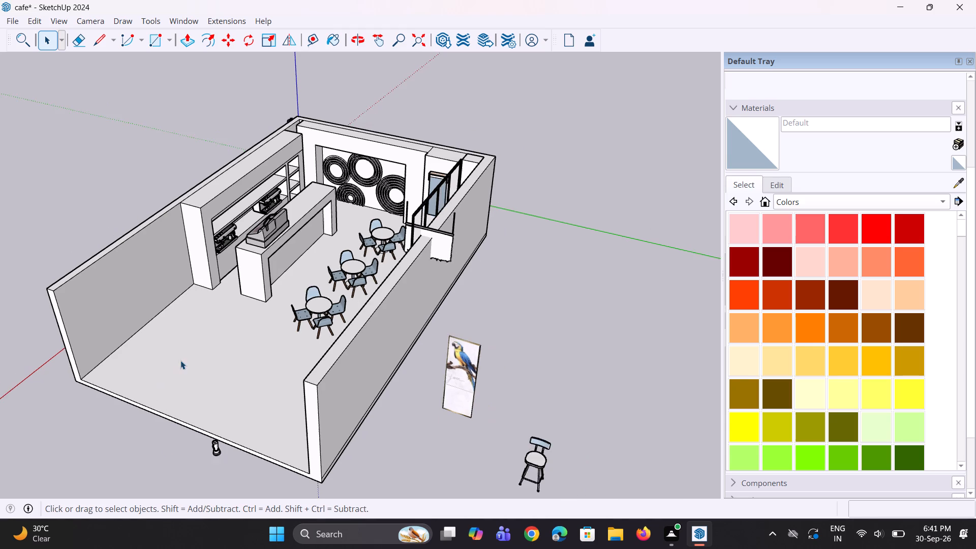
middle_click_drag(203, 362, 285, 357)
left_click(446, 197)
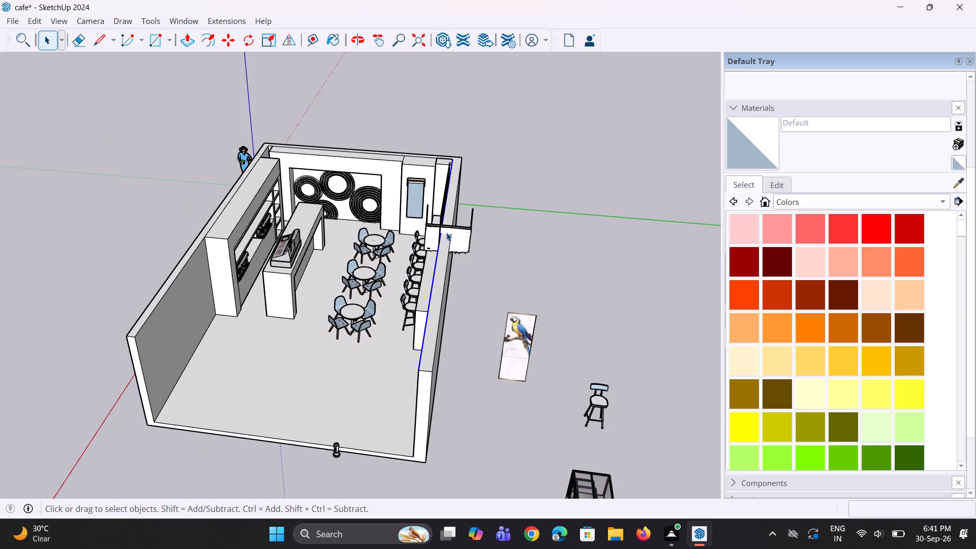
scroll(440, 199, "up", 3)
middle_click_drag(445, 177, 500, 209)
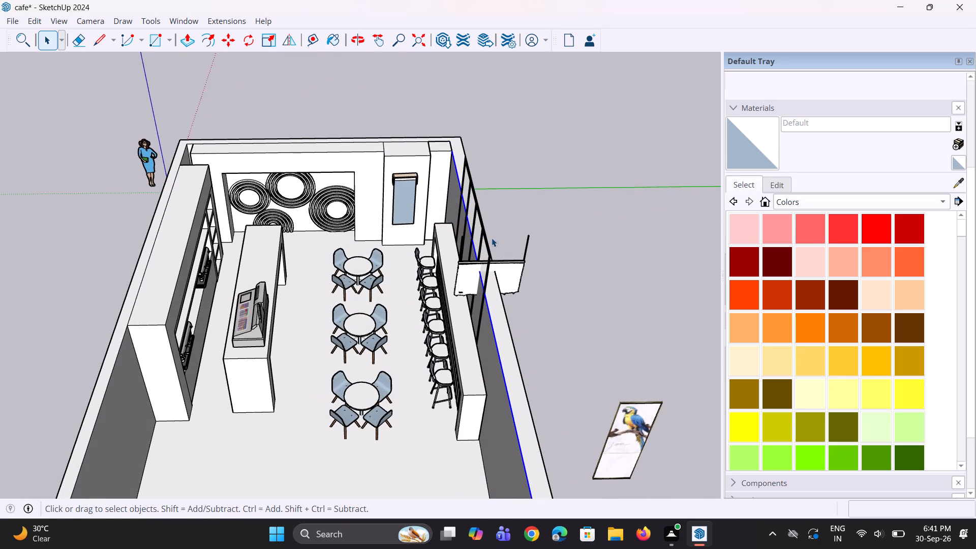
left_click(488, 248)
scroll(489, 254, "up", 2)
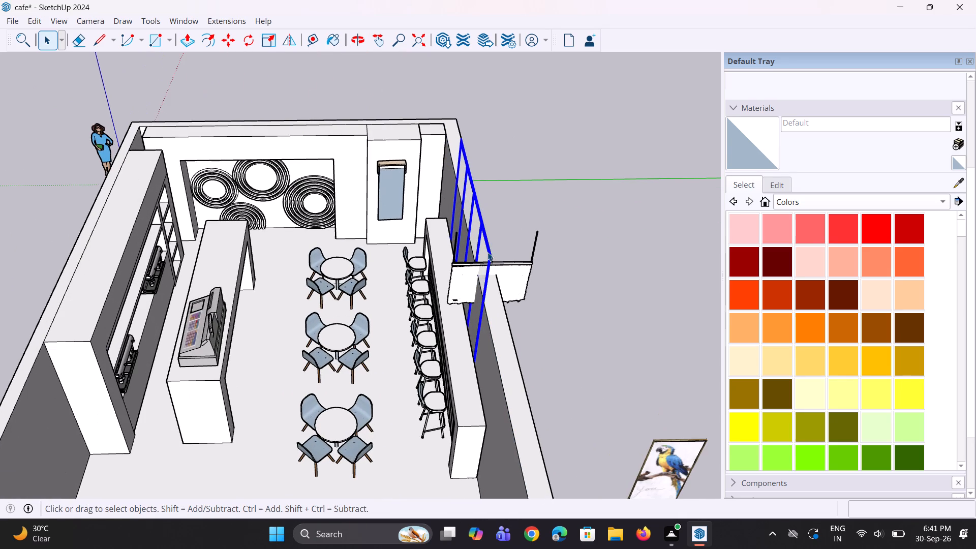
key("m")
left_click(491, 255)
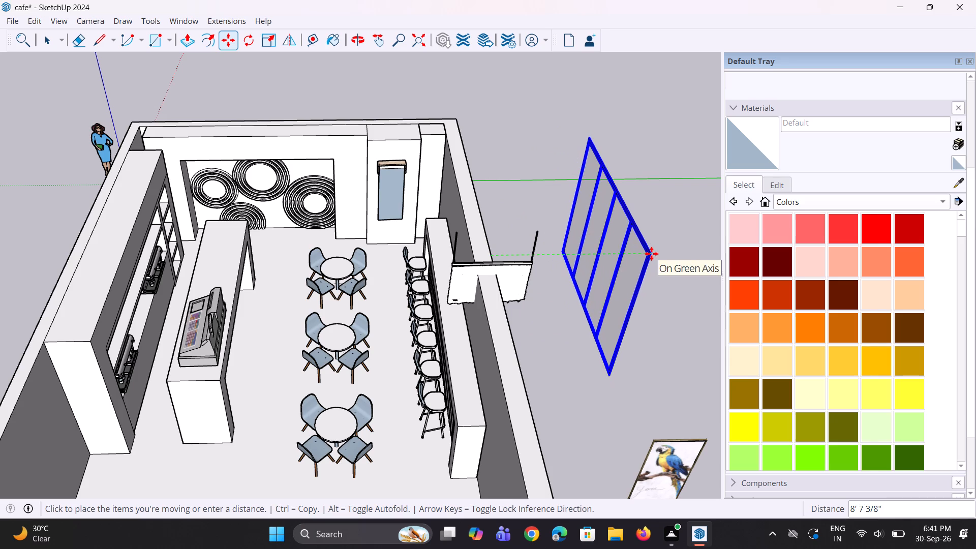
left_click(651, 254)
Rotate the four-panel glazing frame a quarter turn on the ground plane so it runs parallel to the room's back wall.
middle_click_drag(629, 268, 401, 231)
scroll(400, 230, "down", 4)
middle_click_drag(386, 245, 392, 244)
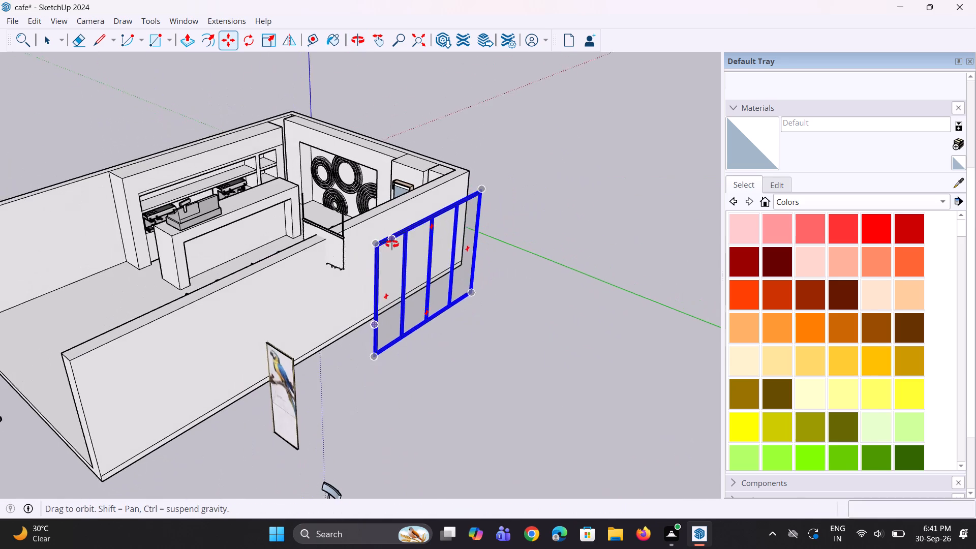
middle_click_drag(392, 244, 449, 227)
scroll(427, 257, "up", 3)
middle_click_drag(427, 257, 448, 254)
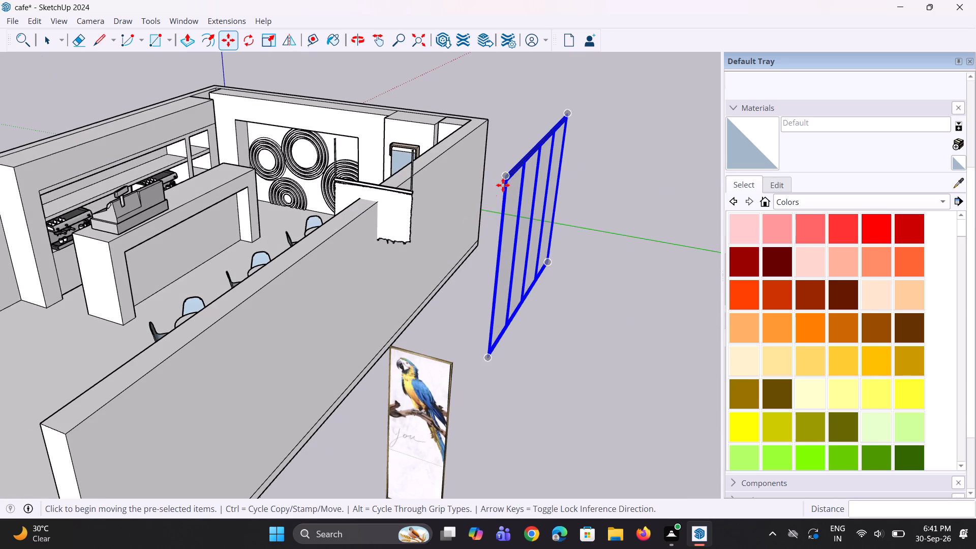
left_click(510, 179)
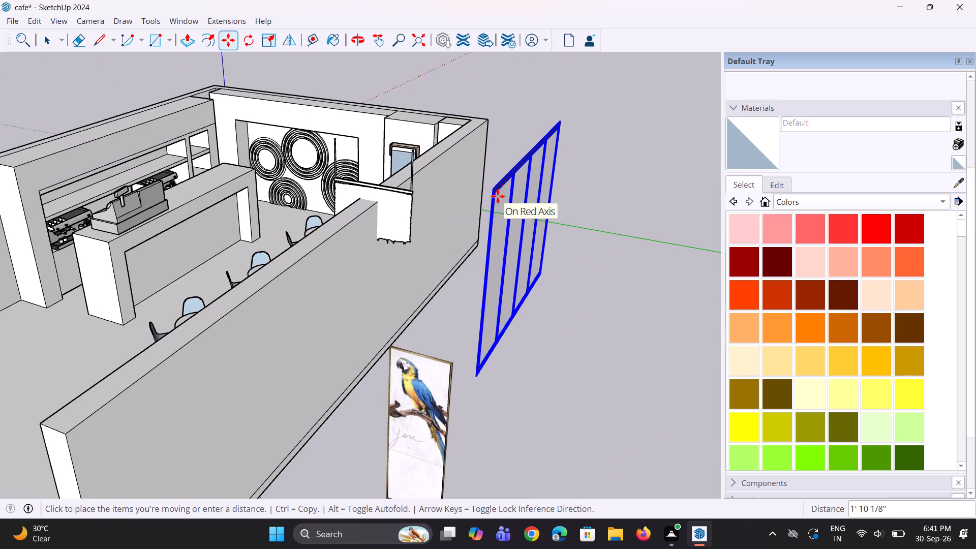
key("Escape")
left_click(251, 45)
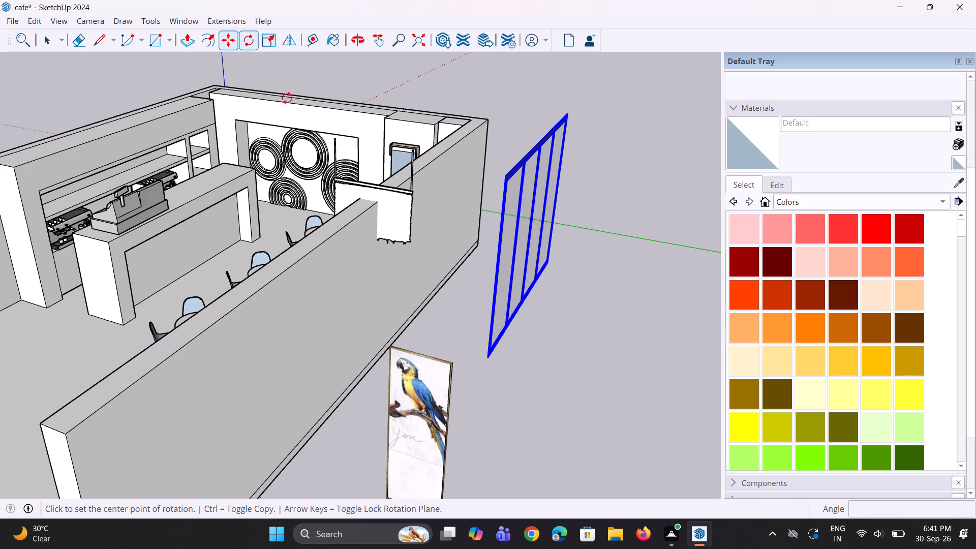
left_click(511, 380)
left_click(648, 418)
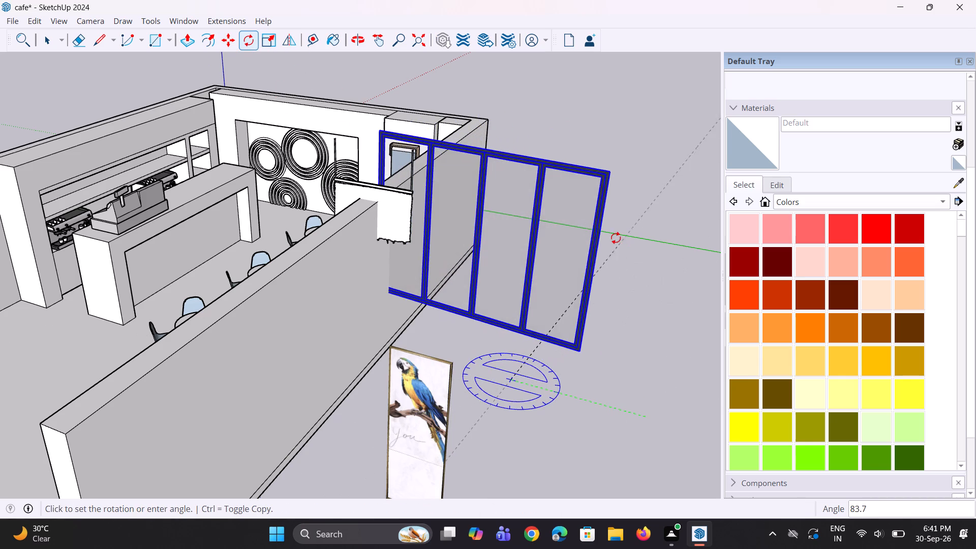
left_click(597, 215)
Move the rotated glazing frame about 24' into the room, to the open floor area in front of the counter.
scroll(571, 318, "down", 4)
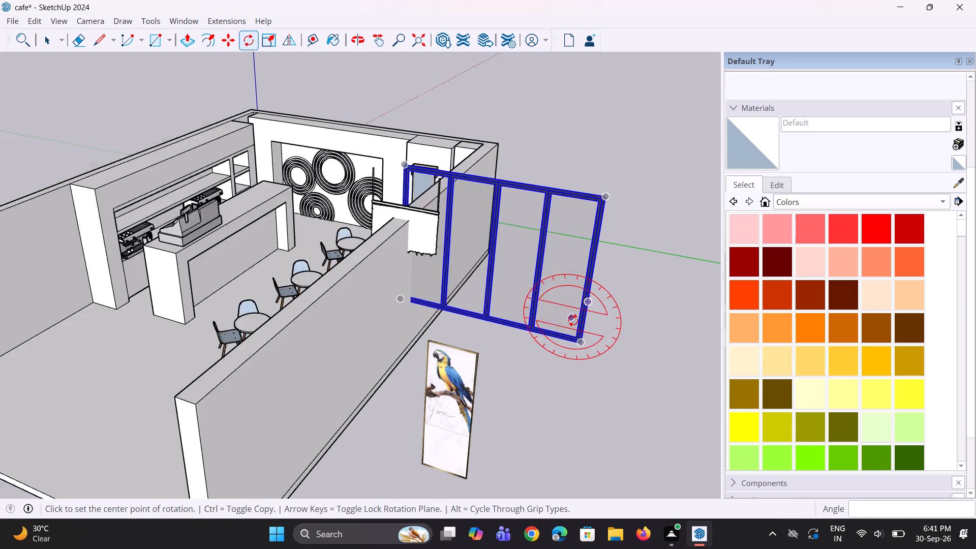
scroll(516, 287, "down", 1)
middle_click_drag(515, 290, 507, 344)
key("m")
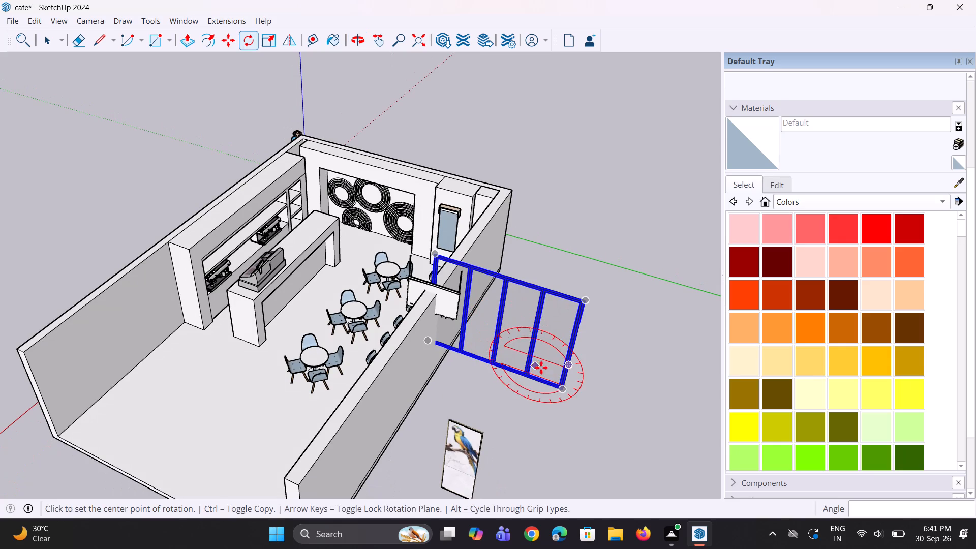
left_click(561, 398)
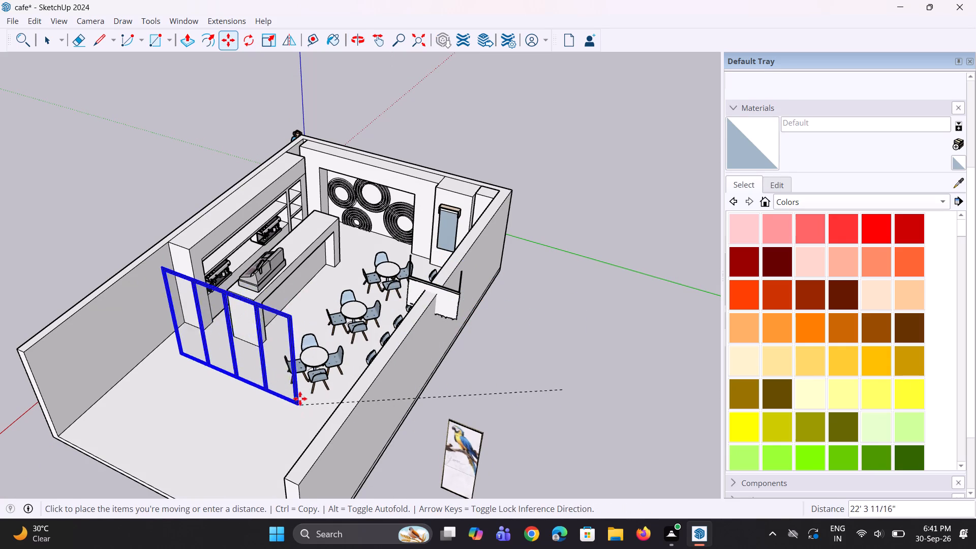
scroll(296, 392, "up", 5)
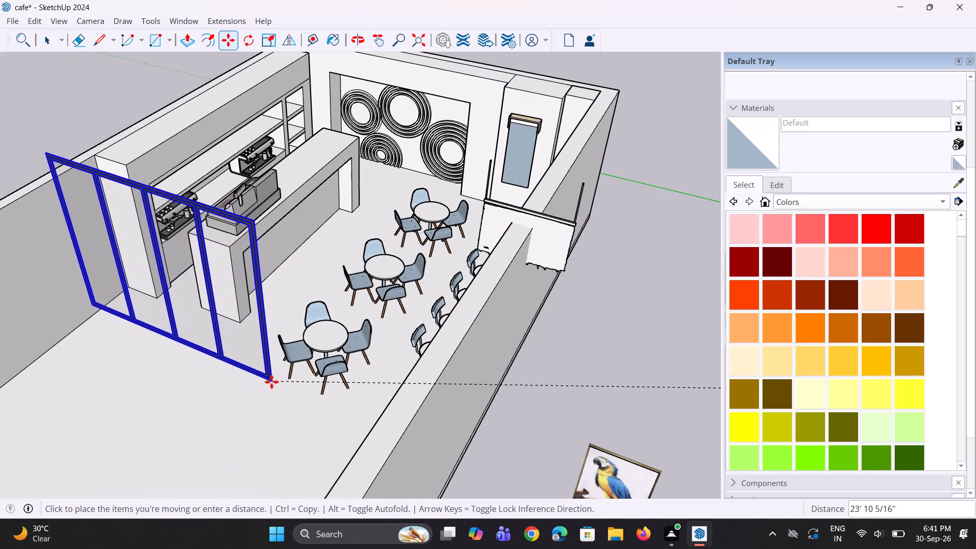
left_click(273, 400)
Lower the glazing frame about 3' 6 9/16" so its bottom edge rests on the room floor.
middle_click_drag(266, 426, 319, 318)
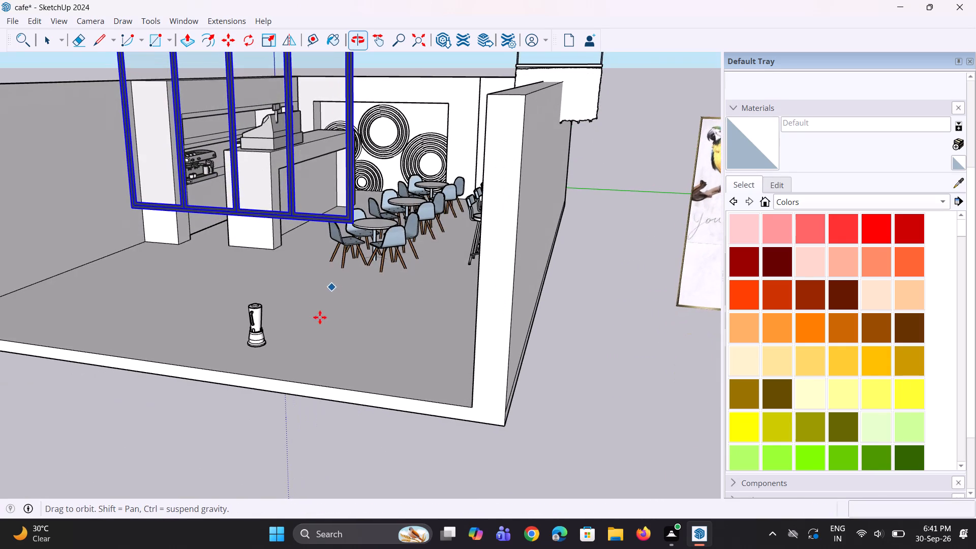
left_click(356, 219)
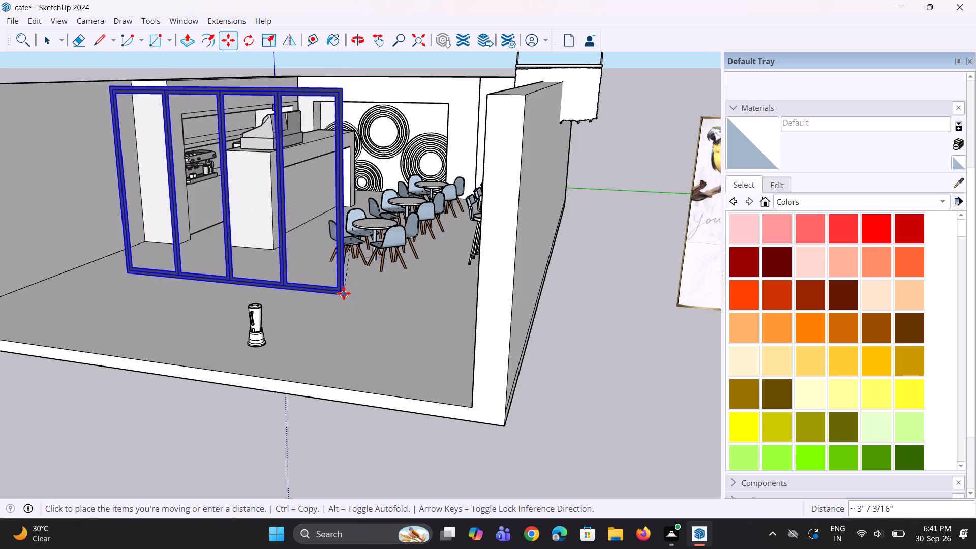
key("Escape")
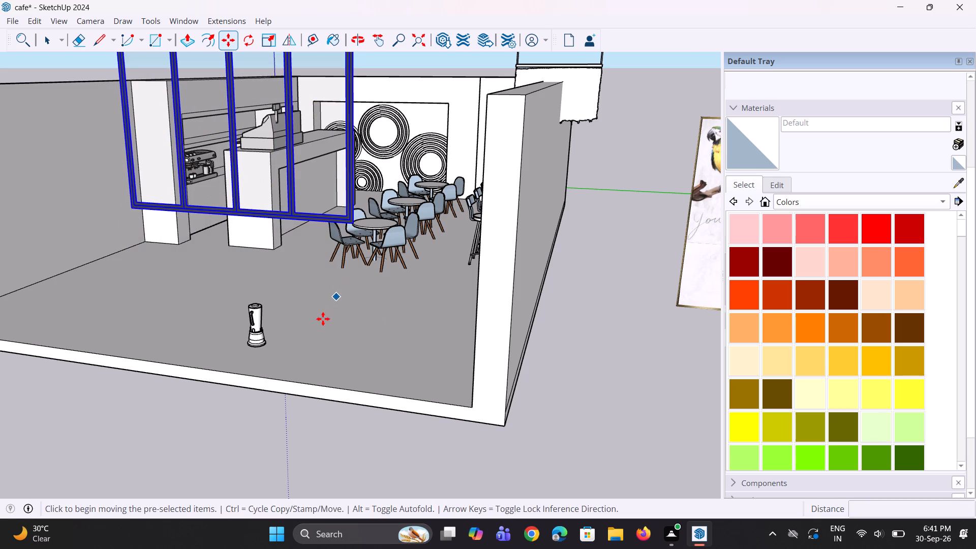
middle_click_drag(327, 320, 400, 295)
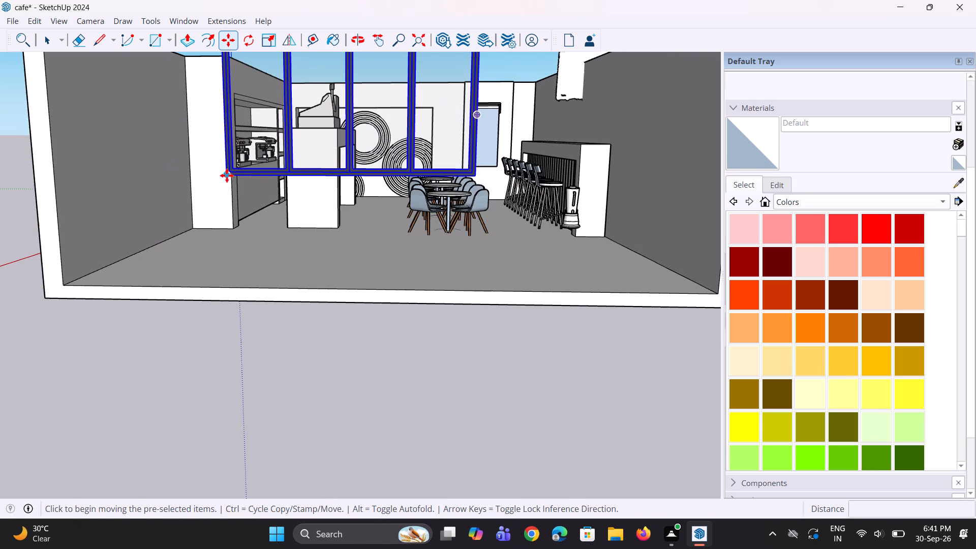
left_click(227, 175)
left_click(229, 246)
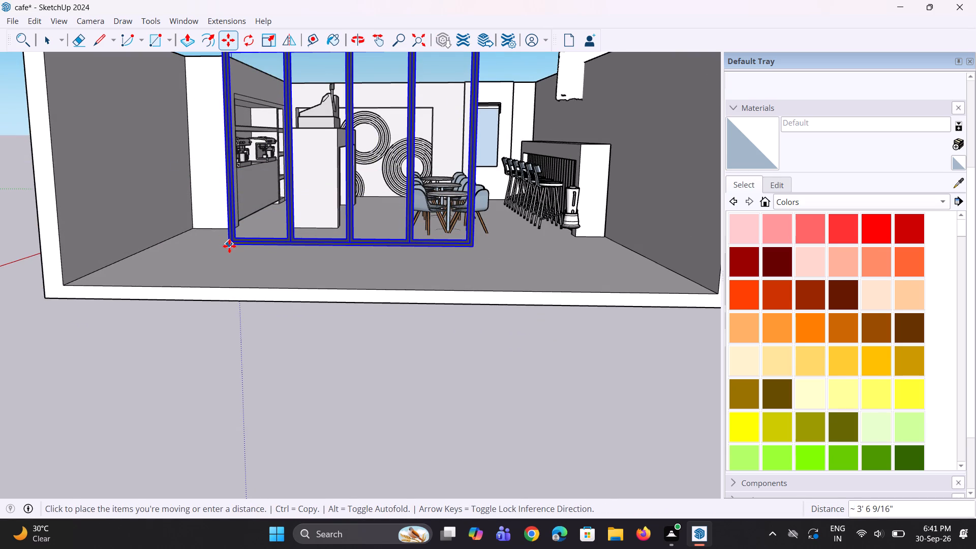
Slide the glazing frame along the green axis until its bottom corner meets the side wall on the counter side.
middle_click_drag(240, 270, 245, 342)
left_click(227, 304)
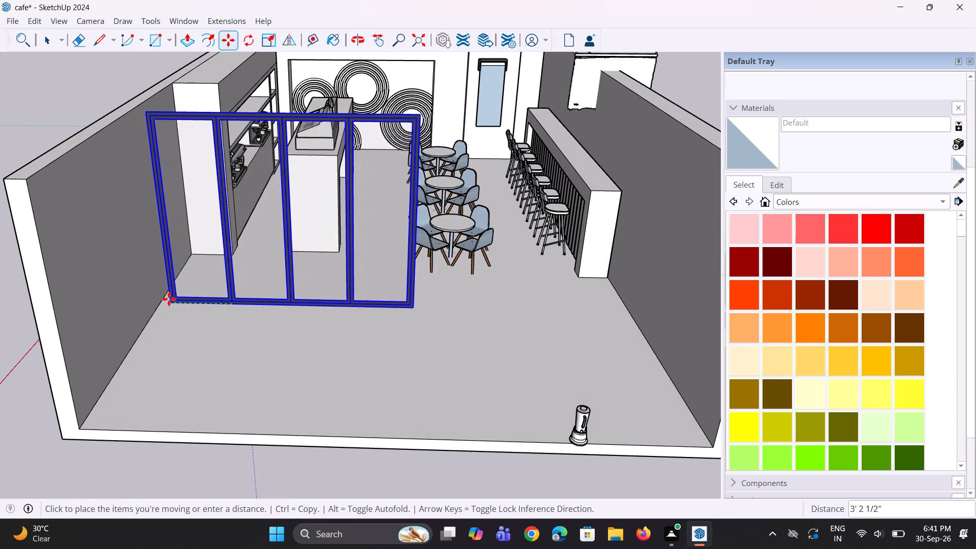
left_click(155, 297)
scroll(361, 322, "down", 2)
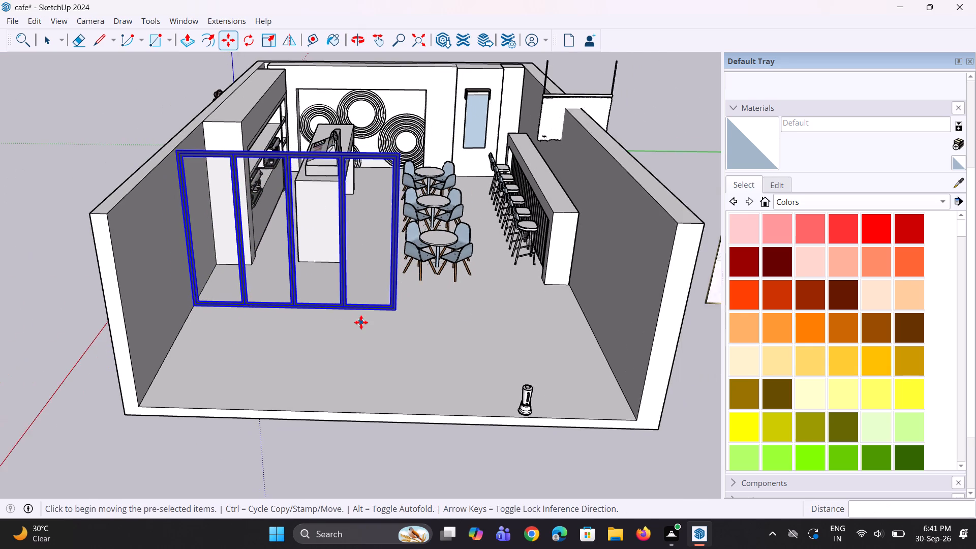
middle_click_drag(361, 322, 325, 341)
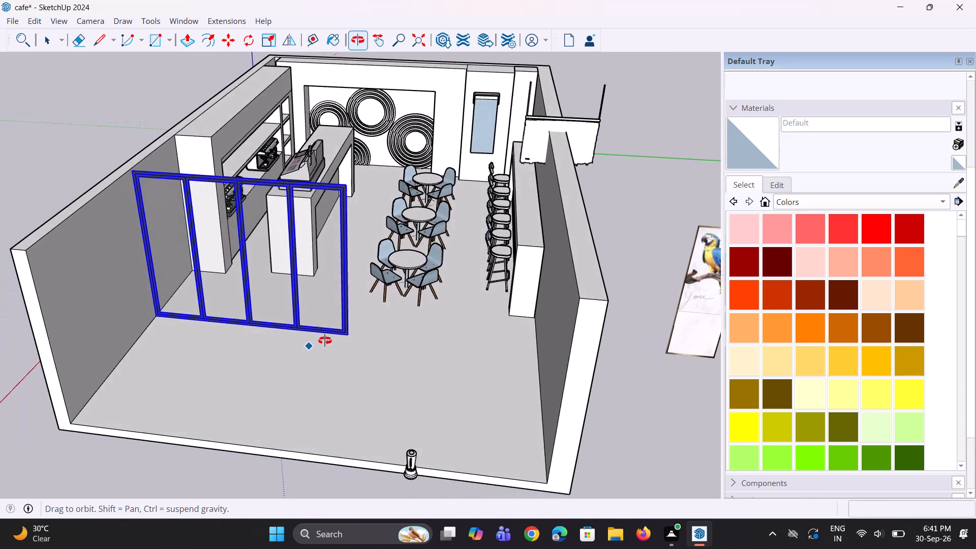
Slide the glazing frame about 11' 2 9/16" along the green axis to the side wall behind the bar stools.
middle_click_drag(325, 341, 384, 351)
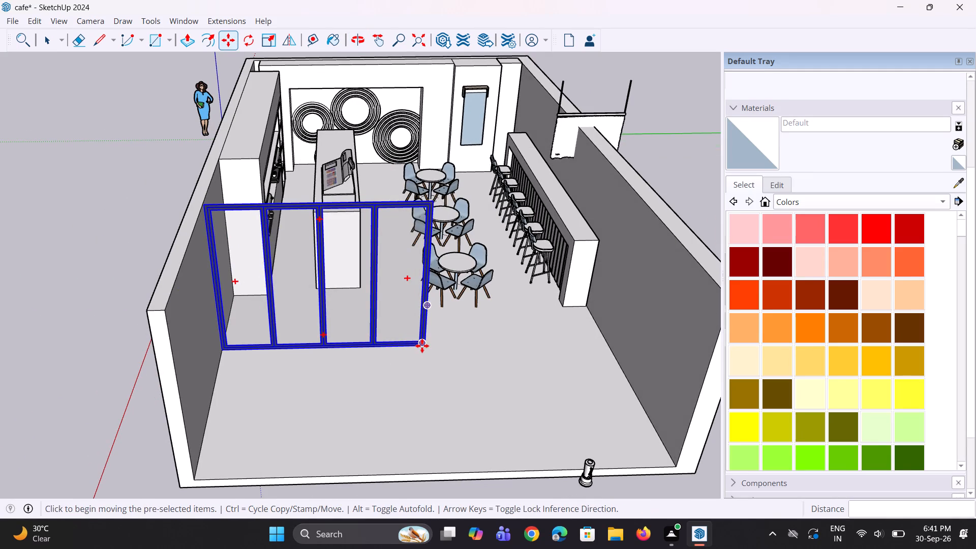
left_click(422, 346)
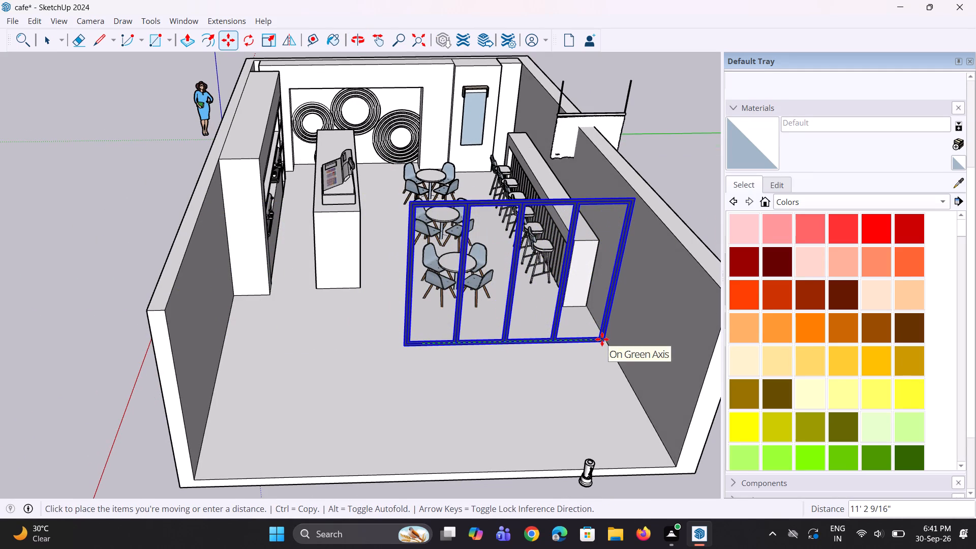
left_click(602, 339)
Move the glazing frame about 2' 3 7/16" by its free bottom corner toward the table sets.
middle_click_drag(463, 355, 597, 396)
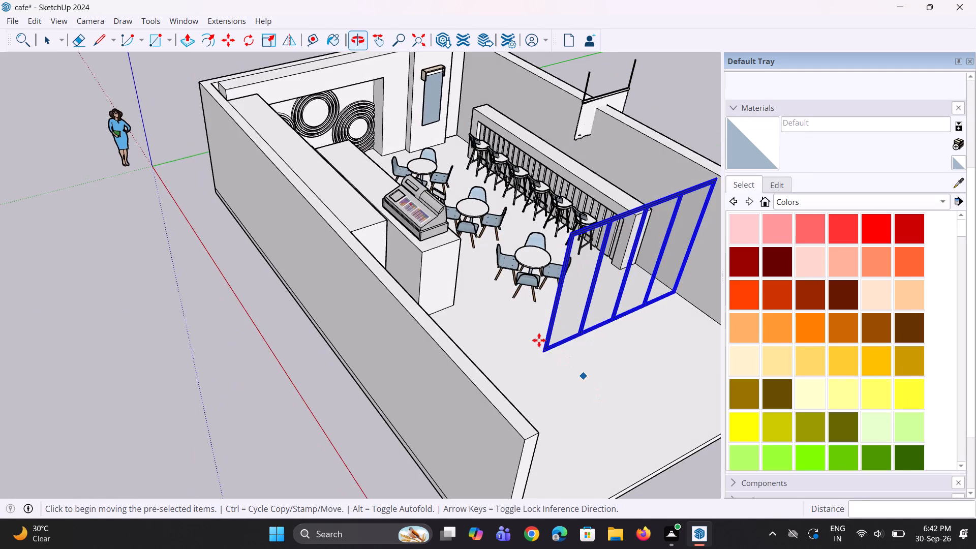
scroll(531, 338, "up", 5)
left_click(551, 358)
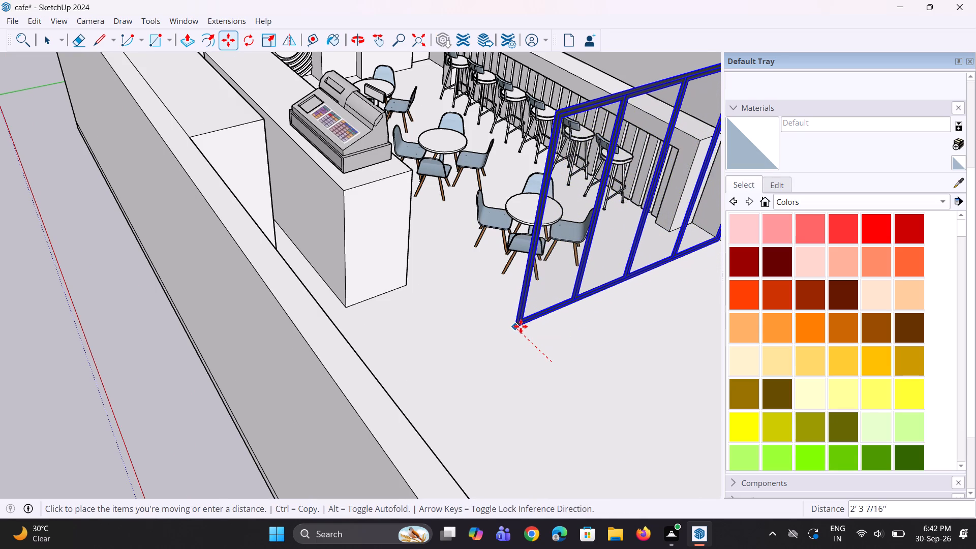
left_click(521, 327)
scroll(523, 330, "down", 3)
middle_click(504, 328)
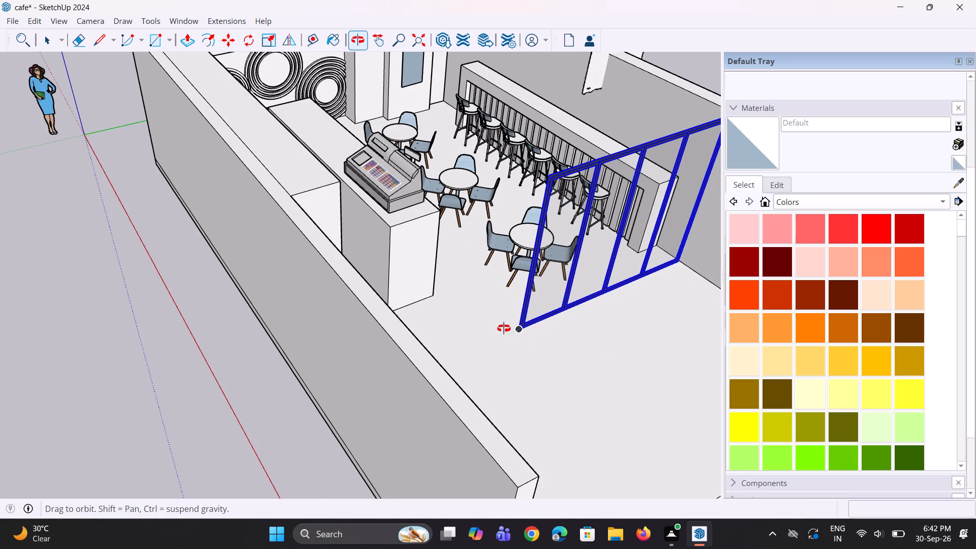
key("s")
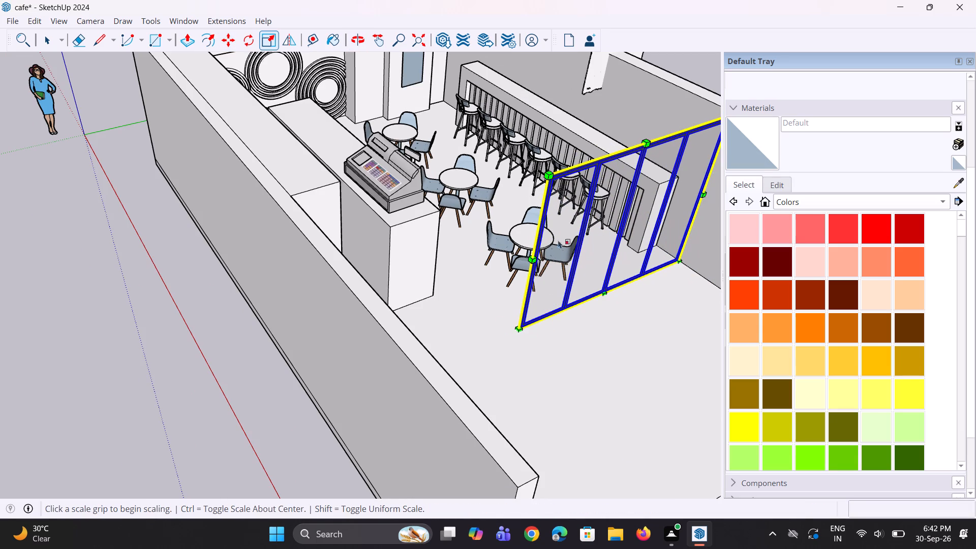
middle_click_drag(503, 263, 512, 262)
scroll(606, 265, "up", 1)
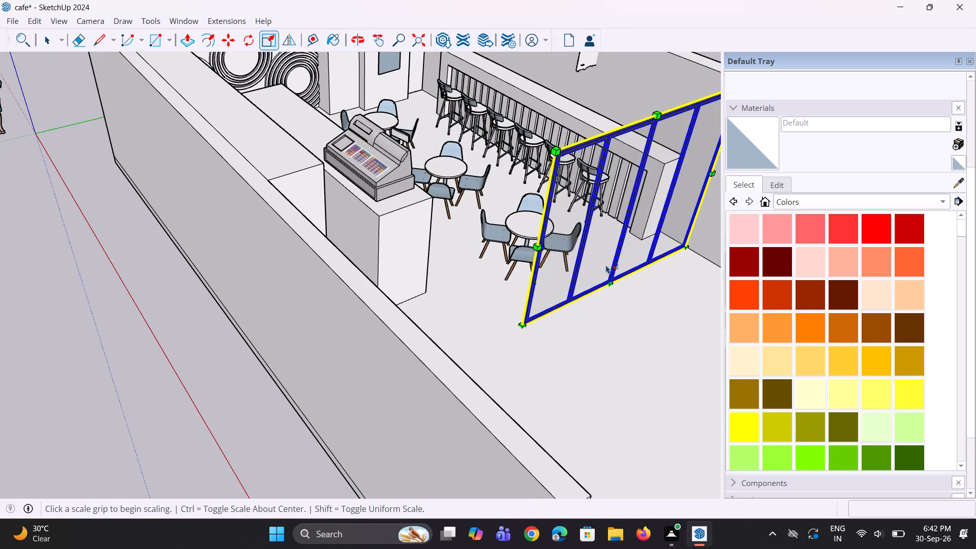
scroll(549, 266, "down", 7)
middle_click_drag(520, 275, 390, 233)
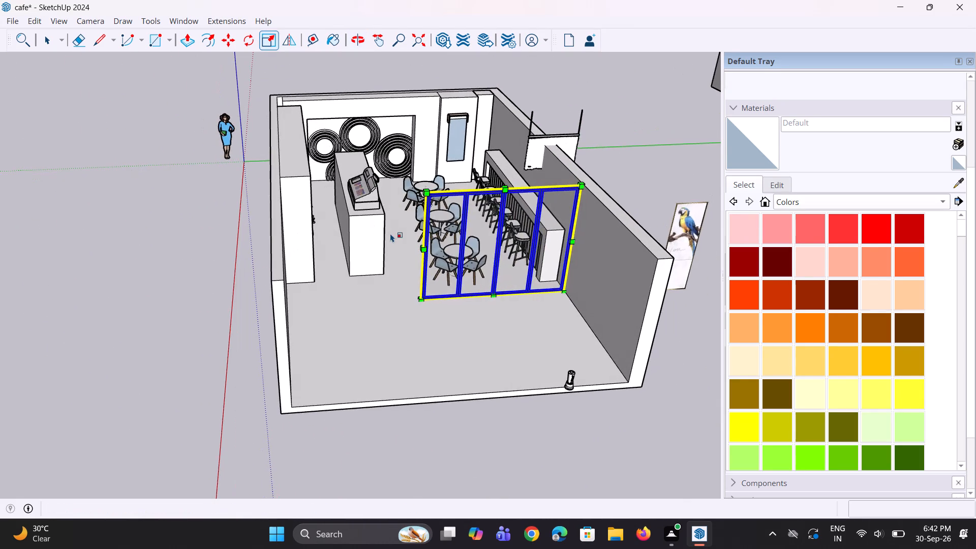
Delete the four-panel glazing frame from the café room.
key("Delete")
Examine the café room from several angles, checking the table sets, counter and the open front end of the floor.
scroll(391, 288, "down", 4)
middle_click_drag(389, 290, 358, 308)
scroll(363, 298, "down", 4)
scroll(493, 316, "up", 5)
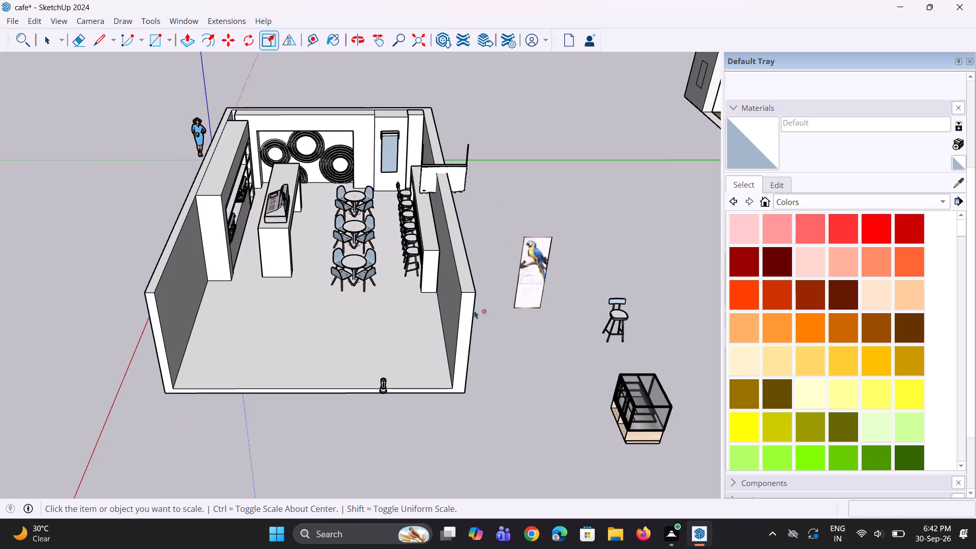
middle_click_drag(328, 322, 506, 320)
middle_click_drag(389, 320, 349, 318)
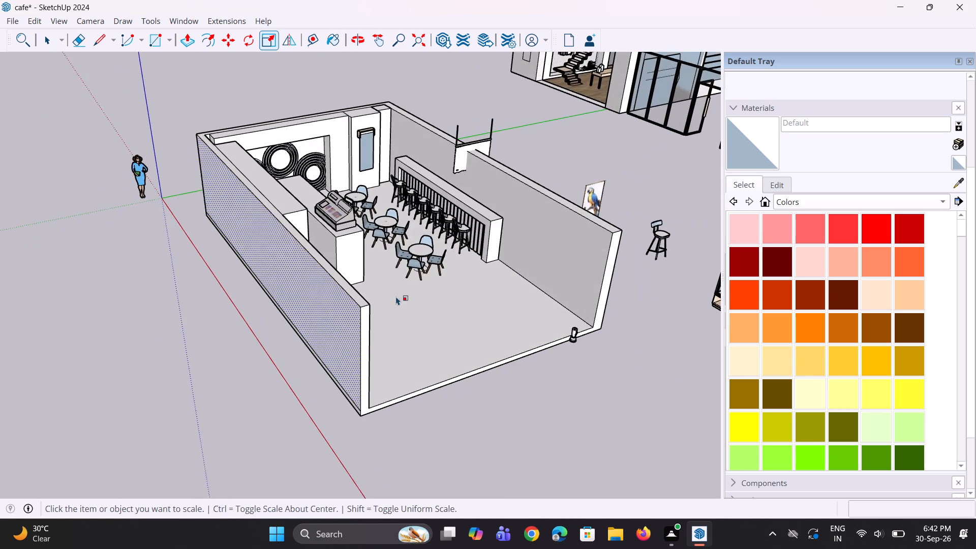
scroll(396, 296, "down", 1)
middle_click_drag(391, 295, 162, 297)
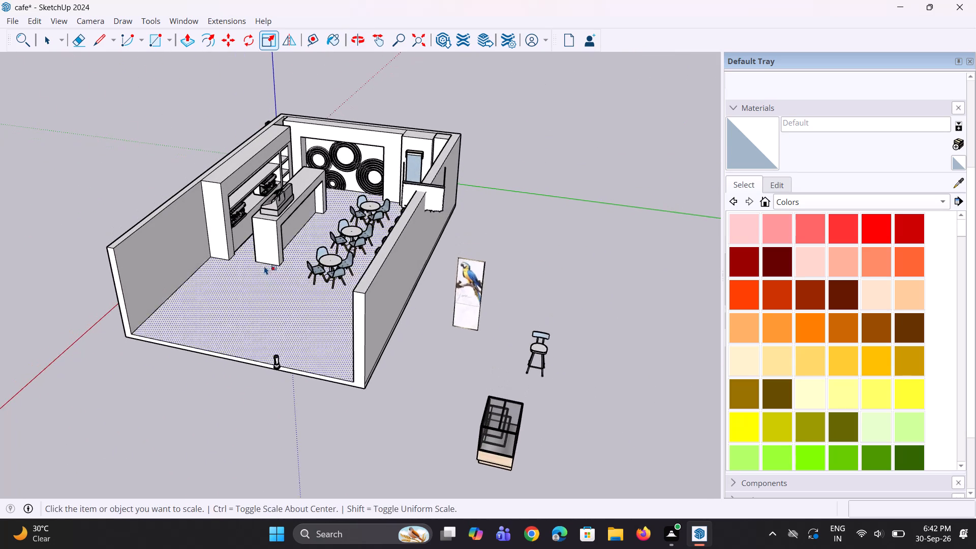
scroll(265, 265, "down", 3)
middle_click_drag(265, 265, 316, 280)
scroll(340, 270, "up", 3)
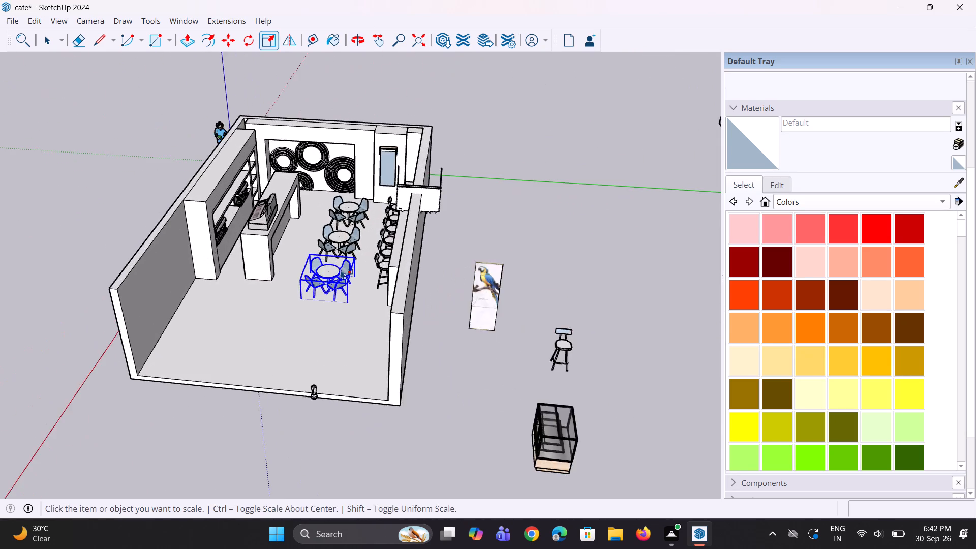
scroll(341, 270, "up", 2)
middle_click_drag(341, 270, 382, 274)
scroll(336, 293, "up", 6)
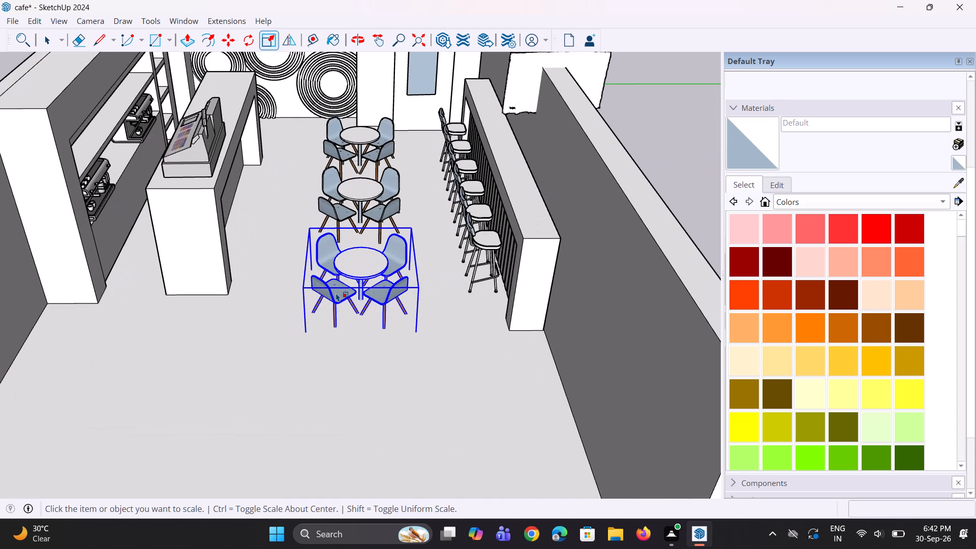
scroll(335, 293, "down", 6)
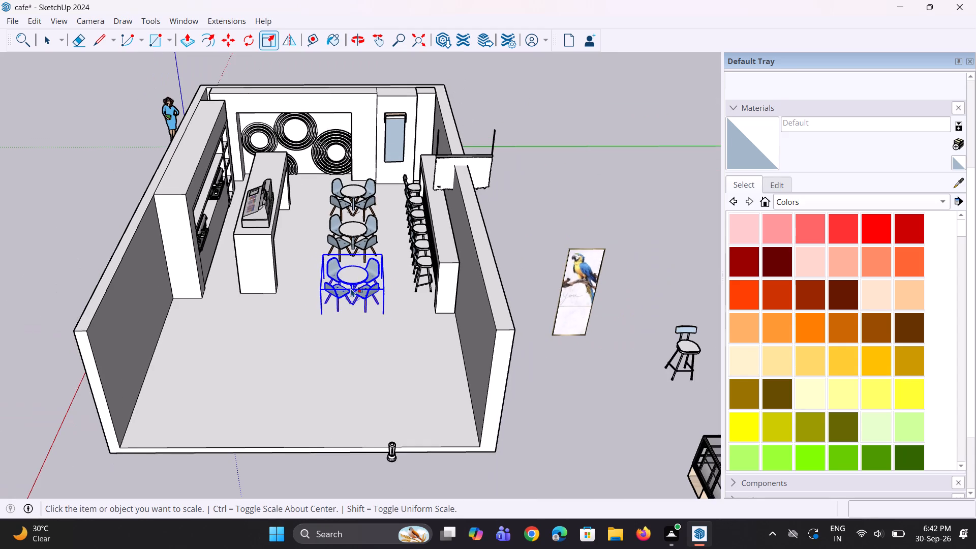
middle_click_drag(286, 318, 239, 298)
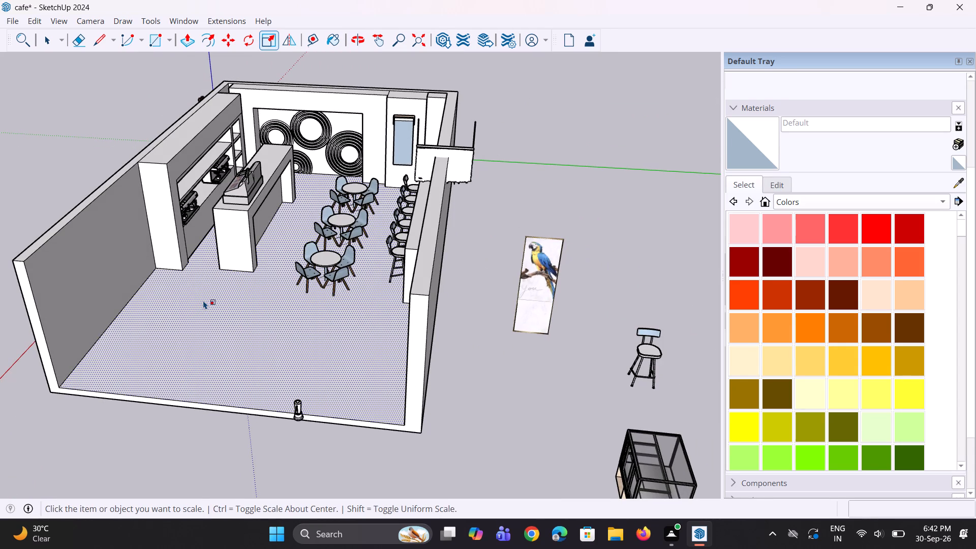
scroll(215, 294, "down", 3)
middle_click_drag(221, 290, 149, 293)
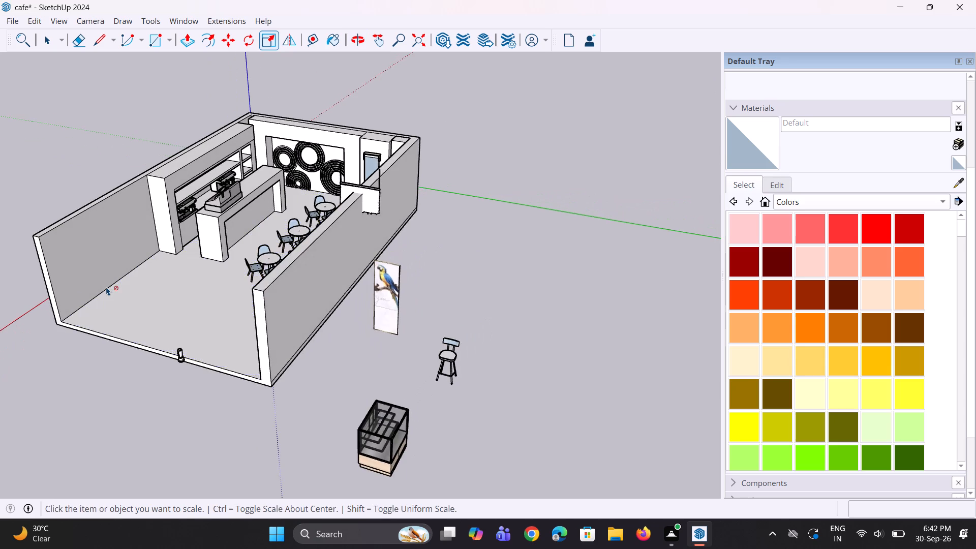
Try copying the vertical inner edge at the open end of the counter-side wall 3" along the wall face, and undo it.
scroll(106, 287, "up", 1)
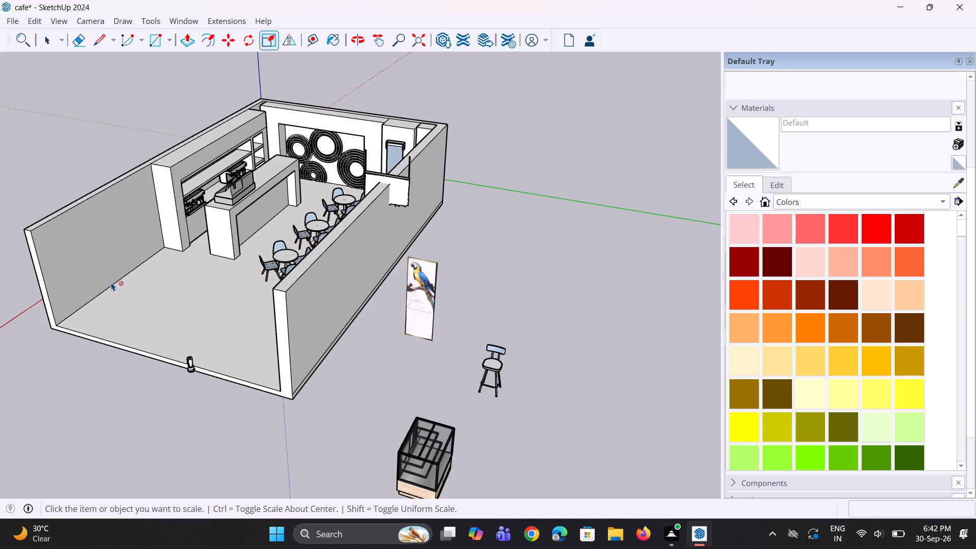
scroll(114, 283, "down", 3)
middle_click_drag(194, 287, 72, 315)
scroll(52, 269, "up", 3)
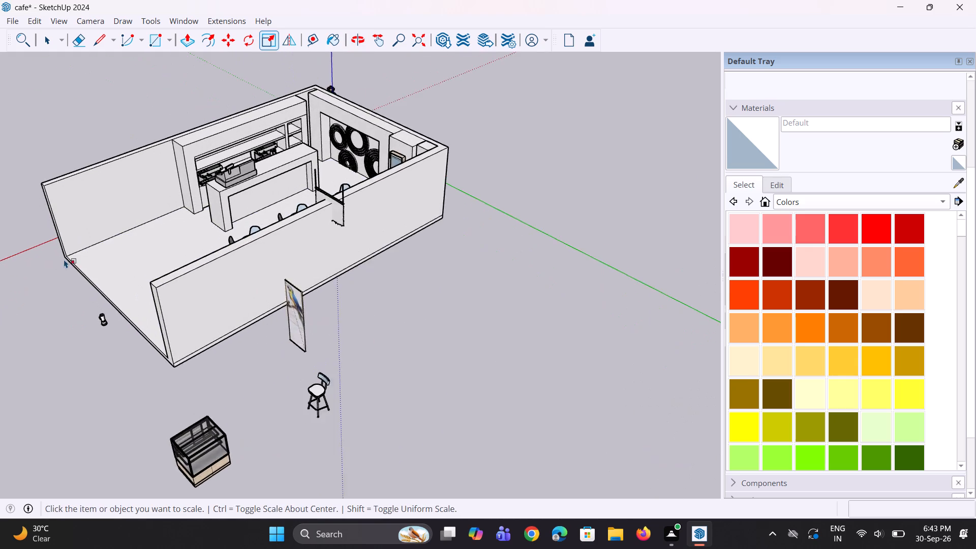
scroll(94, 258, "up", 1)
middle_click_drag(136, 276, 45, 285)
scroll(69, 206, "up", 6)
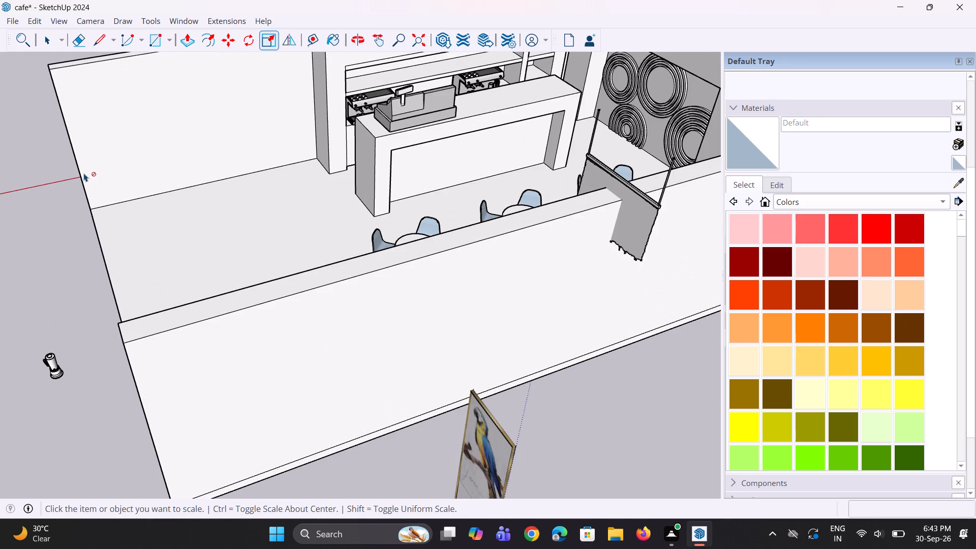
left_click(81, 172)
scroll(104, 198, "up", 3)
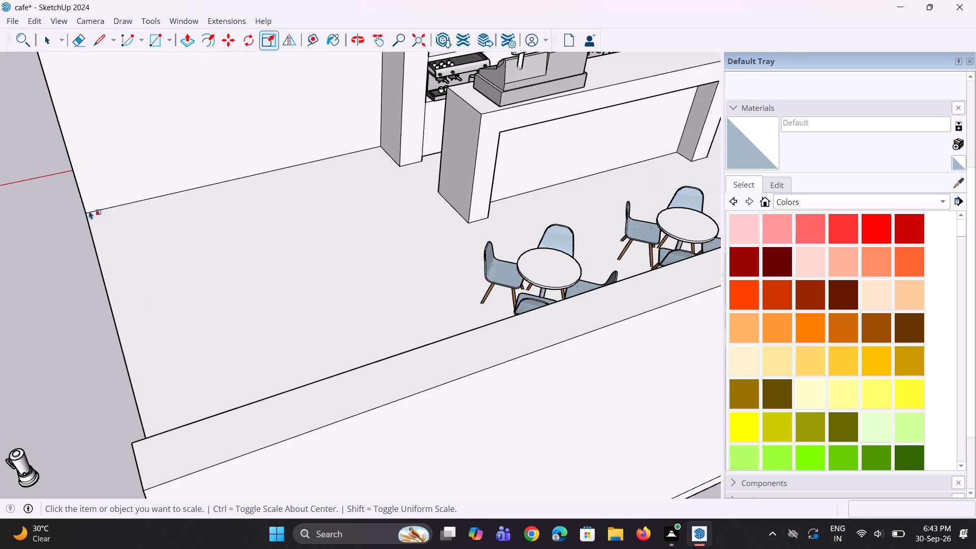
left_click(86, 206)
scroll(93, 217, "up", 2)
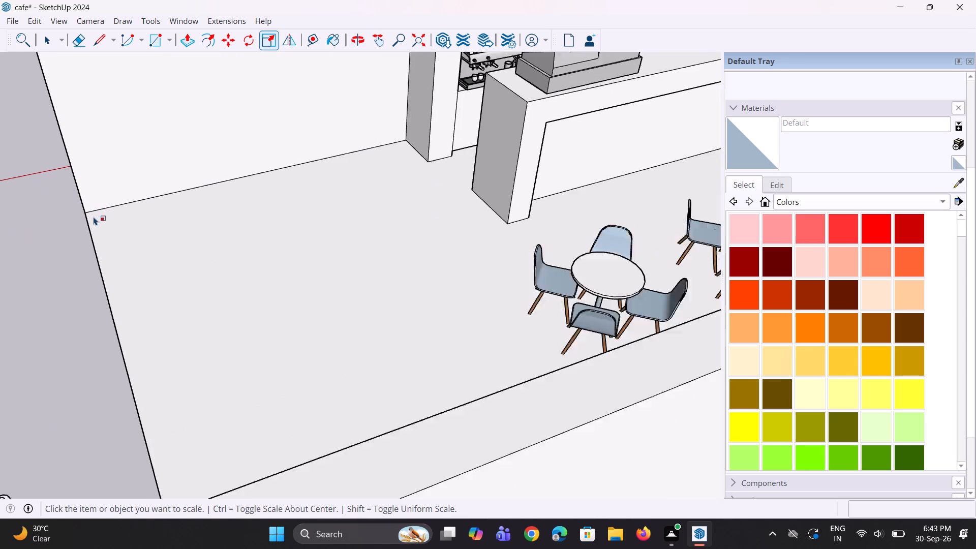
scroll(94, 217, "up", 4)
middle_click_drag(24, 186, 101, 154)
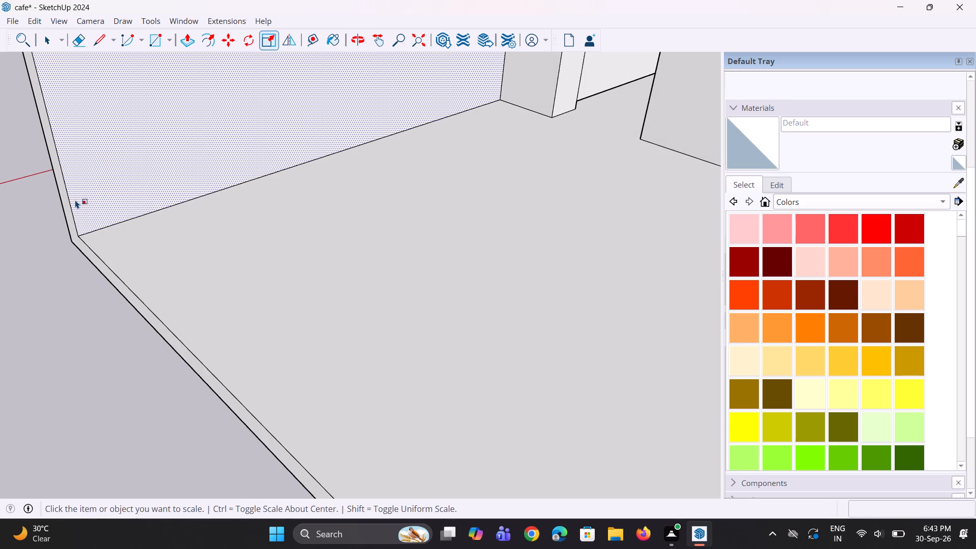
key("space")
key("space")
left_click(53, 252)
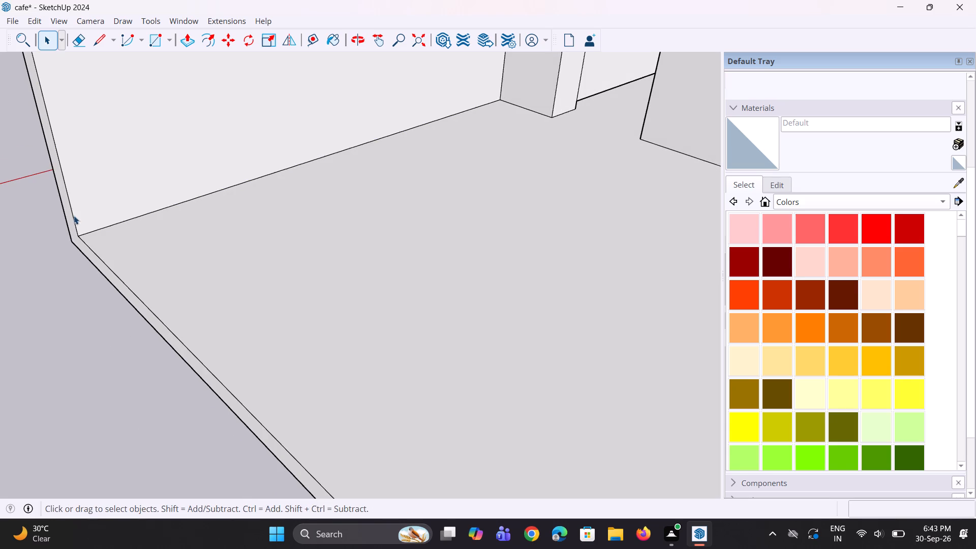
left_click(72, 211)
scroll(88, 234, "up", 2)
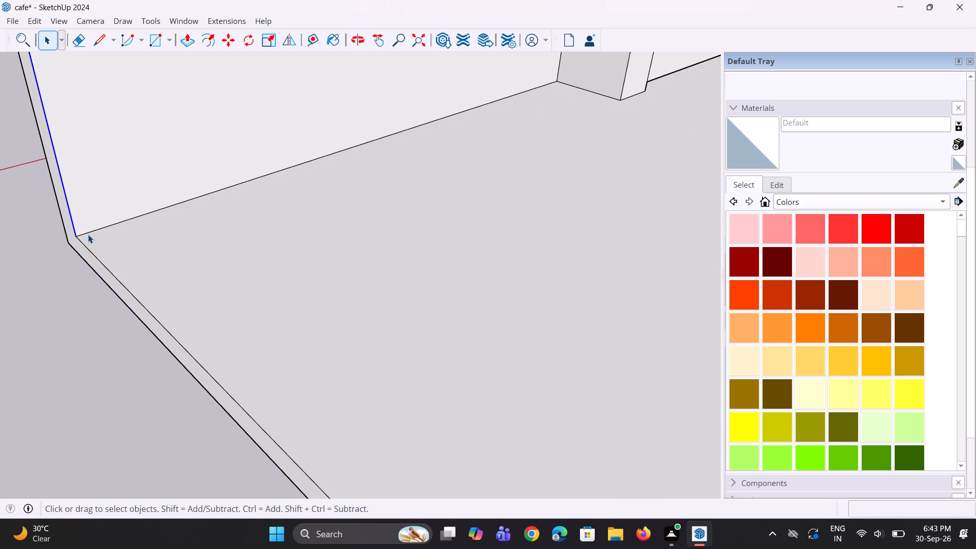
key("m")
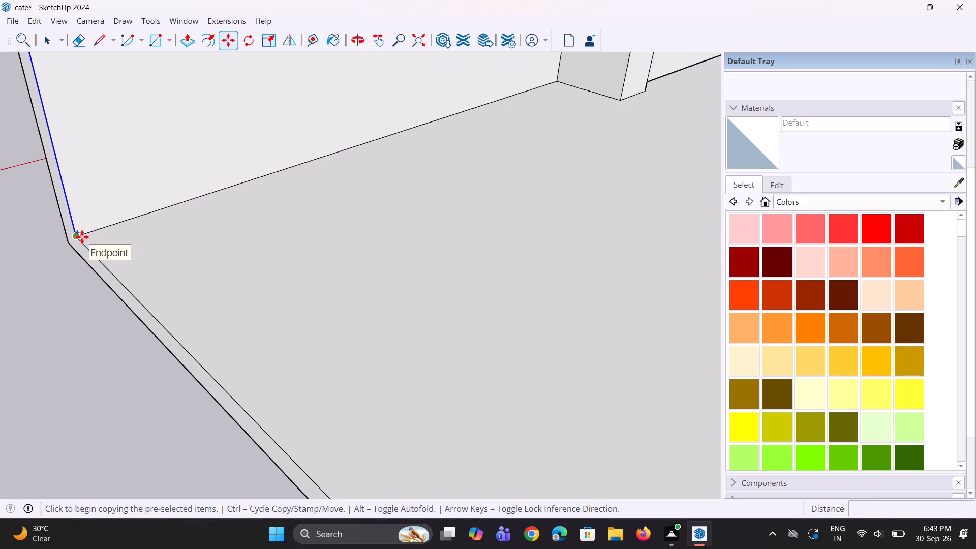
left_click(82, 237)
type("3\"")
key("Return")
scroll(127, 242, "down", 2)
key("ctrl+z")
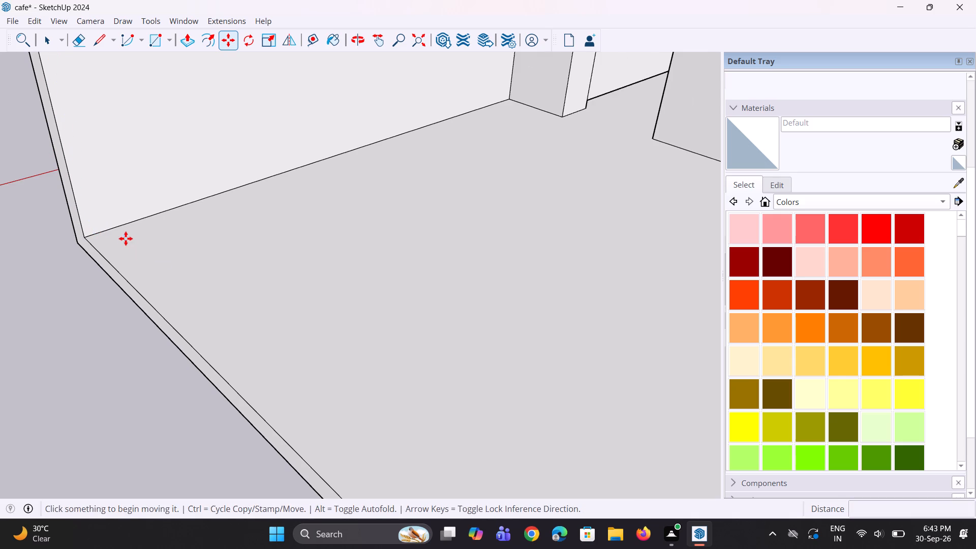
Copy the vertical inner edge at the open end of the counter-side wall 5" along the wall face.
key("space")
left_click(82, 227)
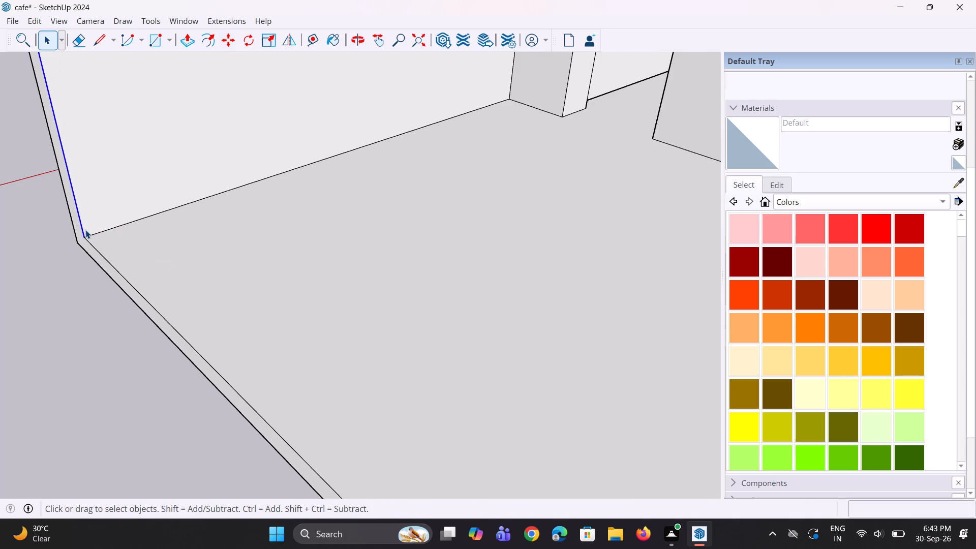
scroll(91, 234, "up", 2)
key("m")
left_click(88, 242)
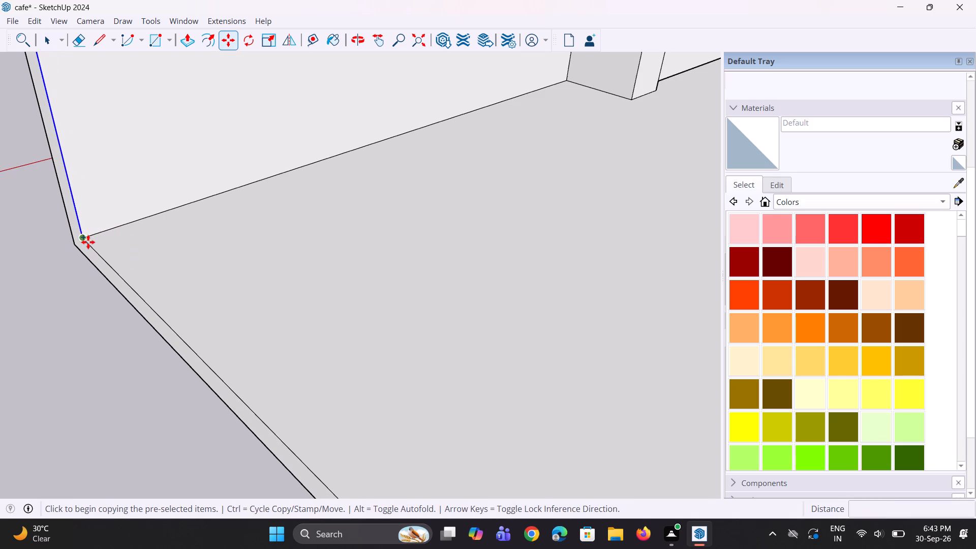
type("5\"")
key("Return")
Push/Pull the narrow vertical strip at the open end of the counter-side wall 2" out into the room.
middle_click_drag(128, 242, 79, 277)
scroll(144, 263, "down", 3)
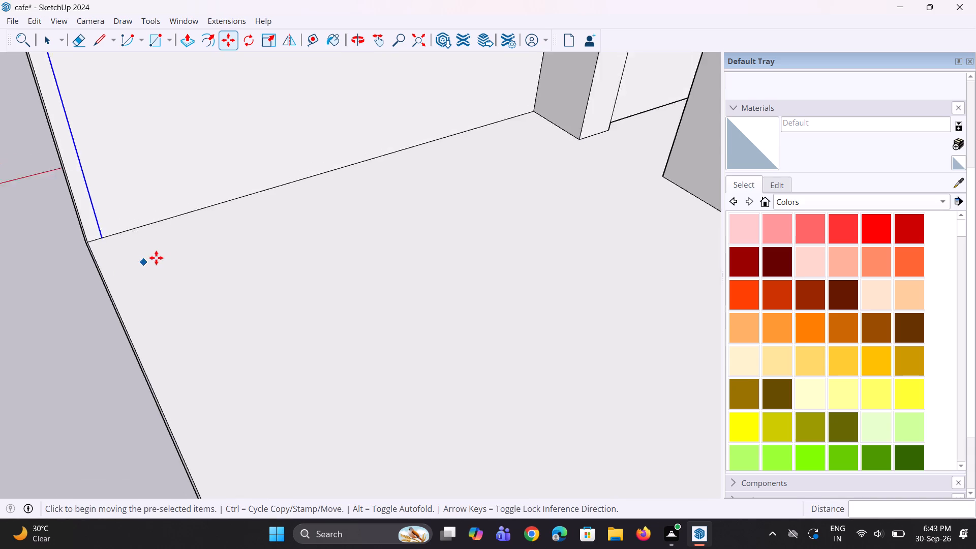
scroll(156, 258, "down", 12)
middle_click_drag(98, 180, 106, 145)
scroll(130, 102, "up", 3)
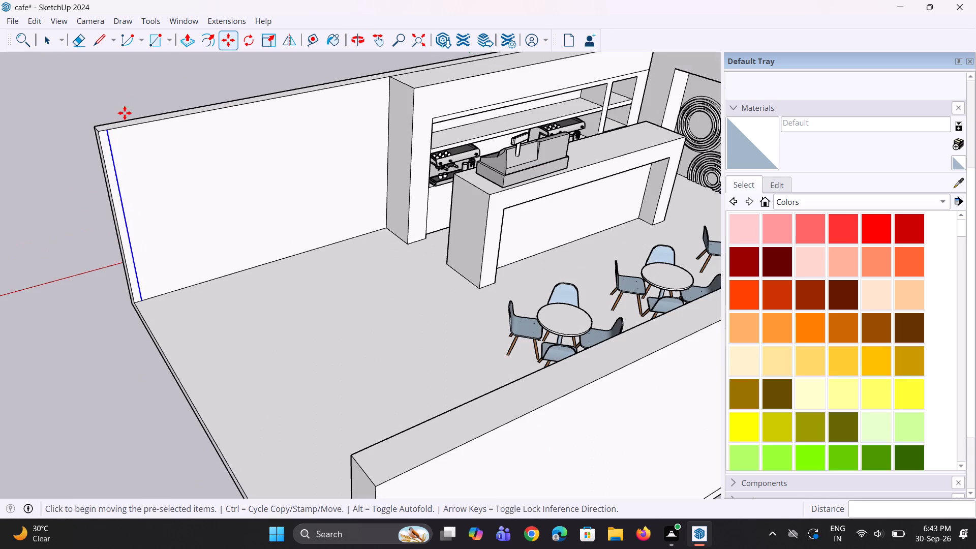
key("c")
key("space")
key("space")
key("space")
left_click(109, 162)
middle_click_drag(188, 201, 114, 253)
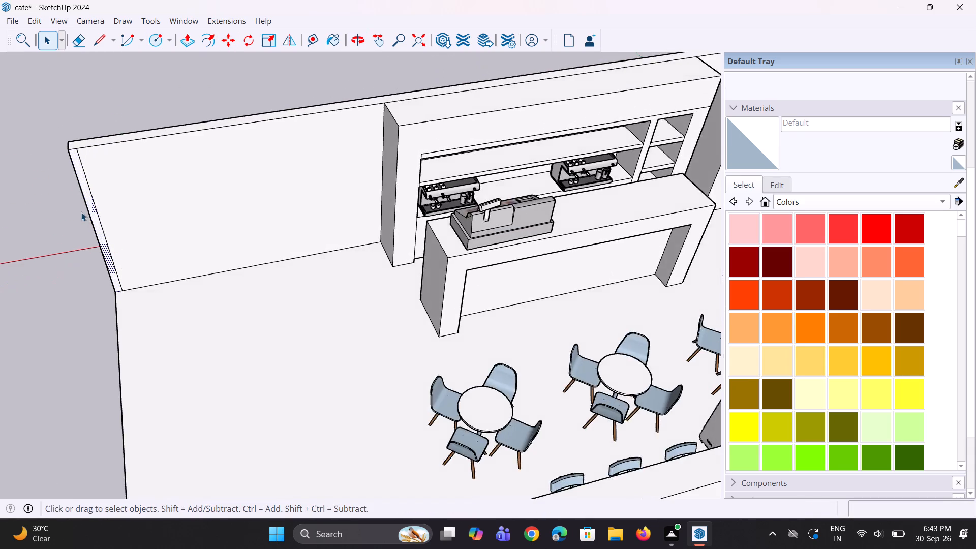
scroll(77, 200, "up", 4)
key("p")
scroll(77, 194, "up", 3)
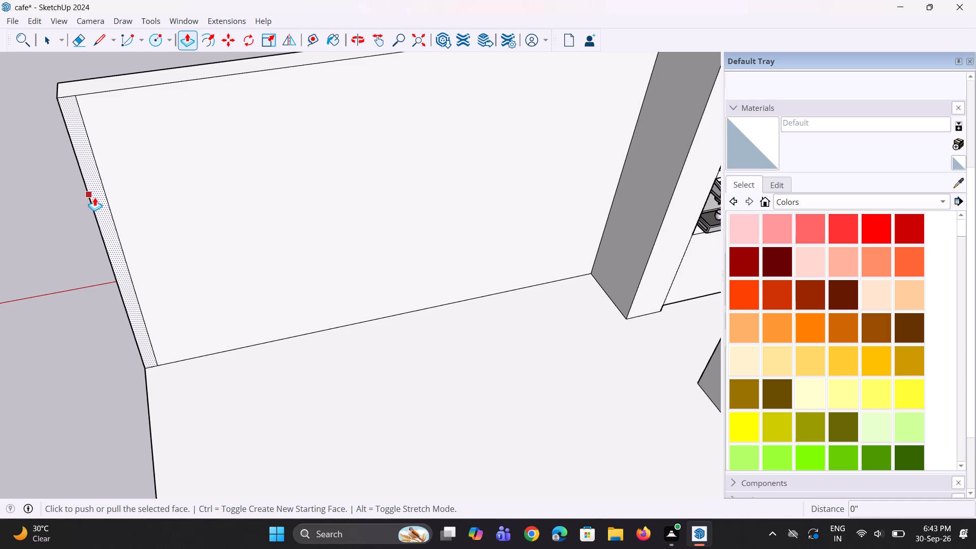
left_click(99, 200)
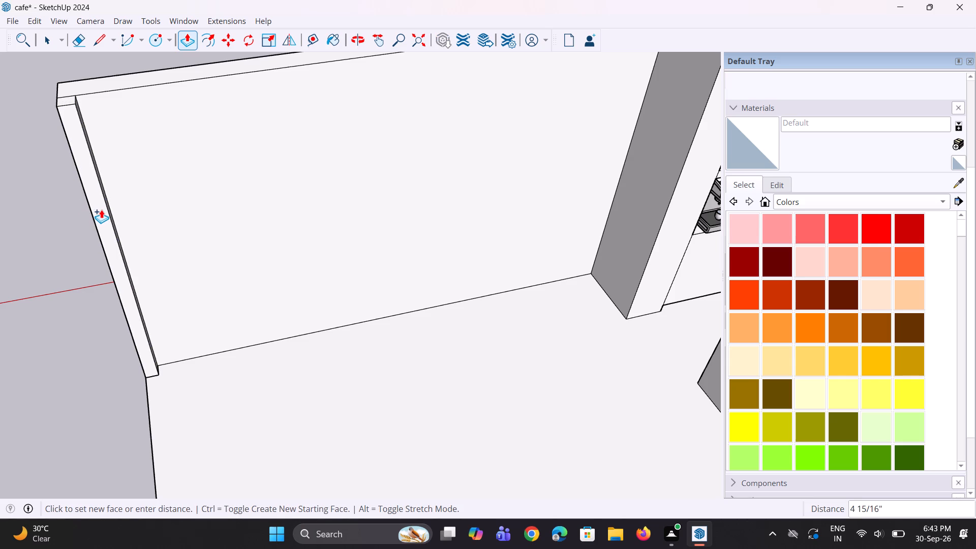
key("2")
key("shift+quotedbl")
key("Return")
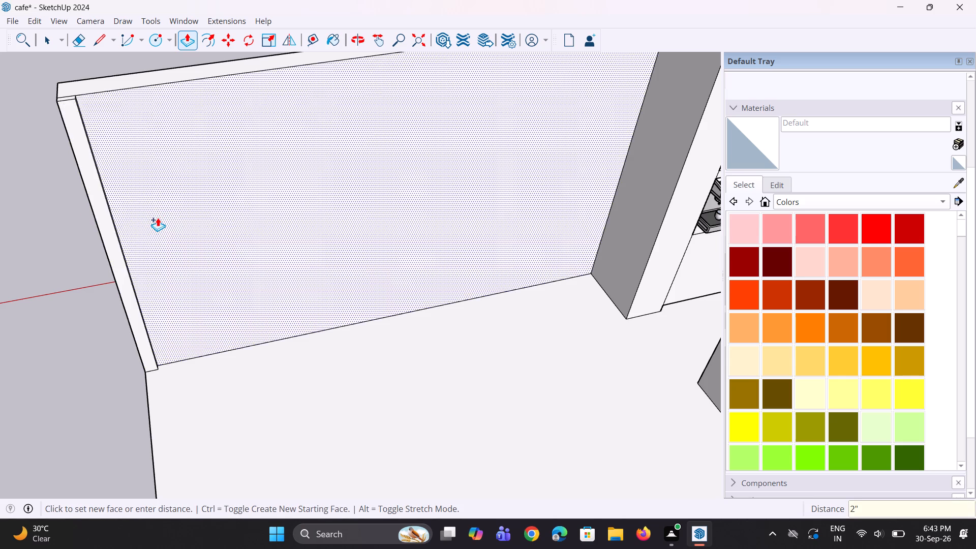
middle_click_drag(158, 218, 8, 202)
scroll(177, 162, "up", 6)
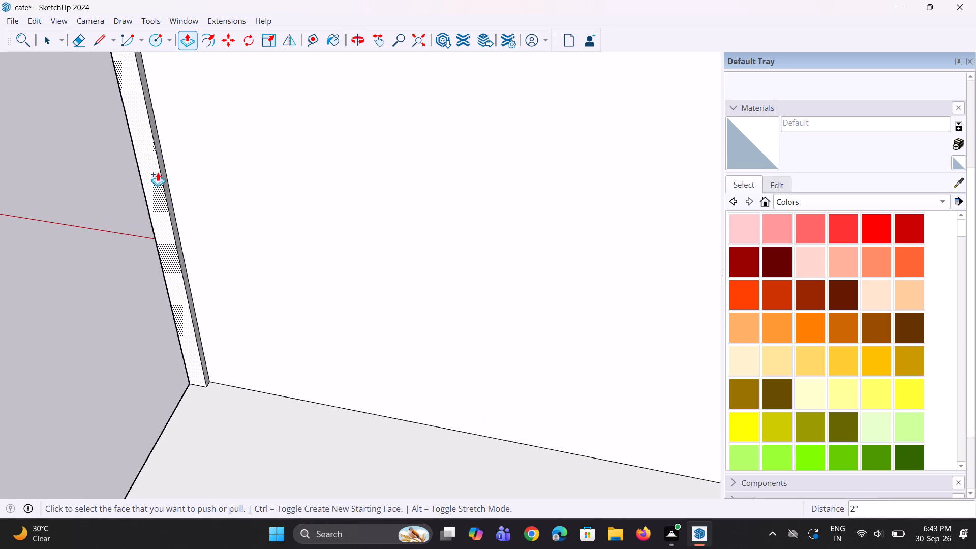
Select the faces of the projecting vertical strip at the open end of the counter-side wall and make them a group.
key("space")
key("space")
left_click(162, 201)
scroll(164, 201, "up", 6)
left_click(170, 193, "ctrl")
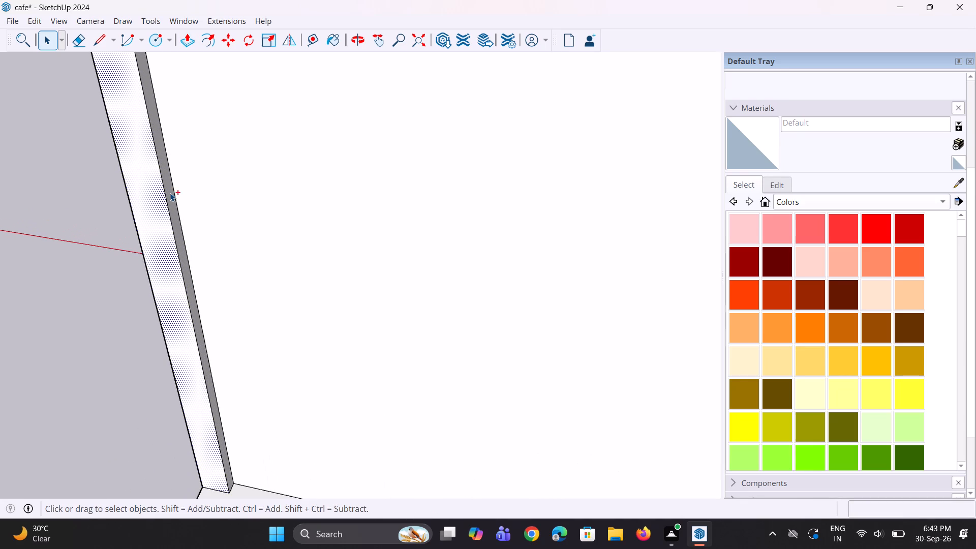
scroll(182, 214, "down", 7)
middle_click_drag(89, 203, 370, 206)
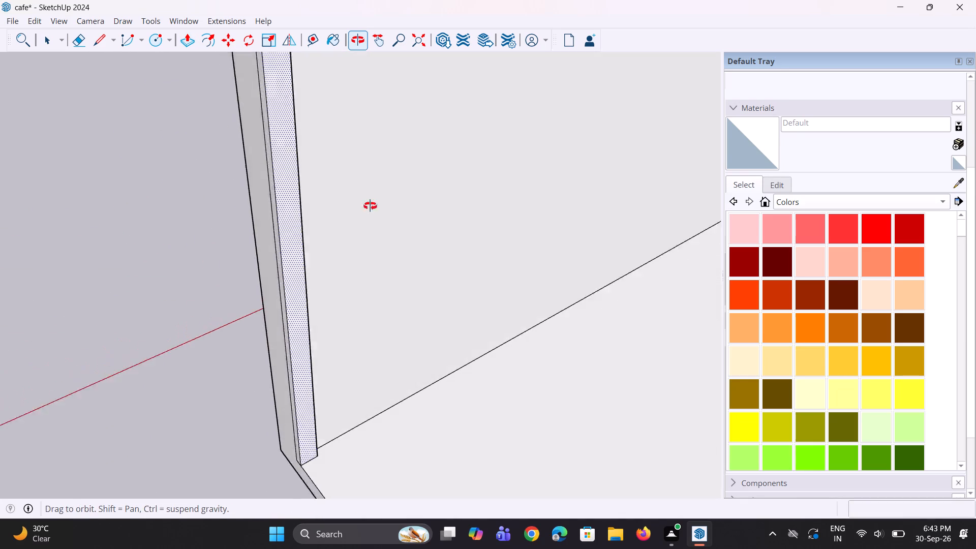
middle_click_drag(370, 206, 381, 203)
left_click(321, 202, "ctrl")
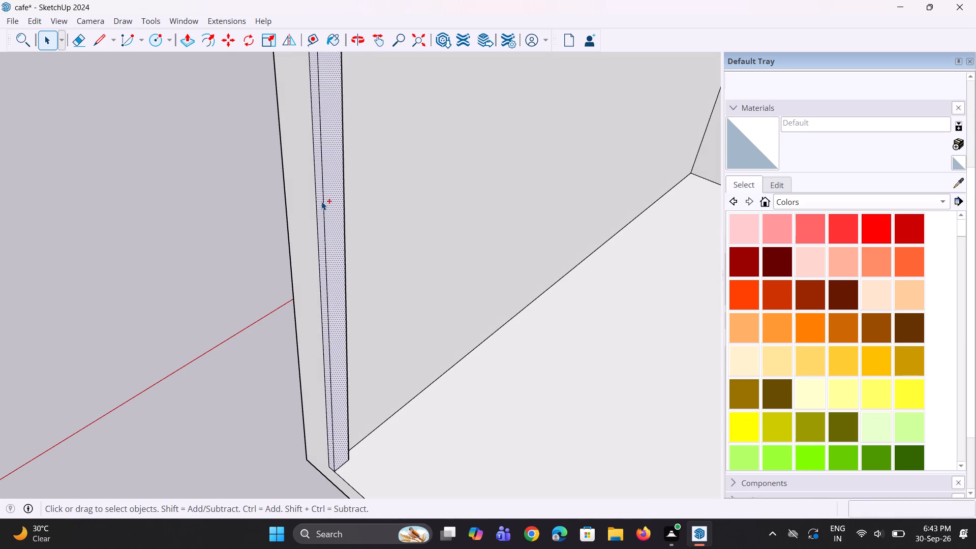
right_click(337, 242)
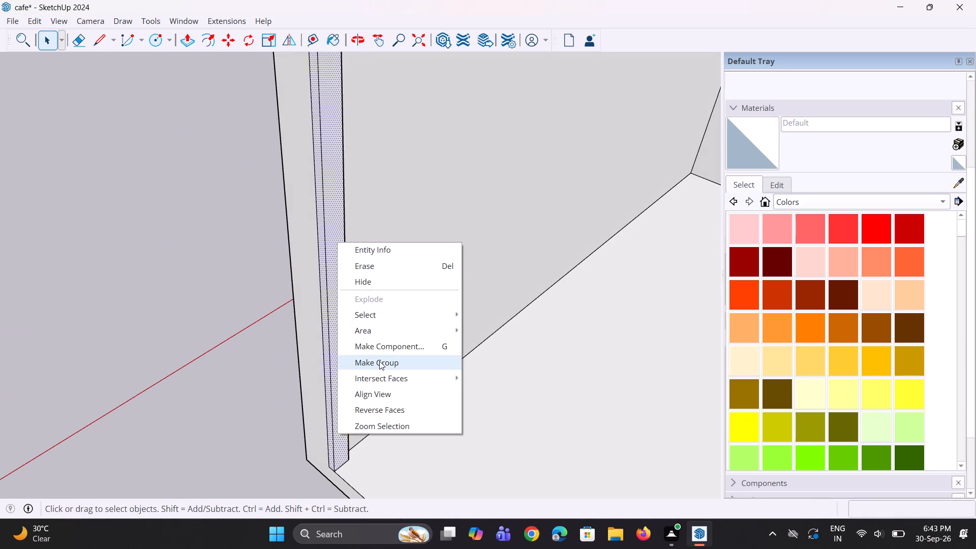
left_click(380, 362)
Copy the strip group about 7" along the wall face and repeat the copy 6 times at the same spacing.
scroll(392, 347, "down", 4)
middle_click_drag(420, 334, 249, 290)
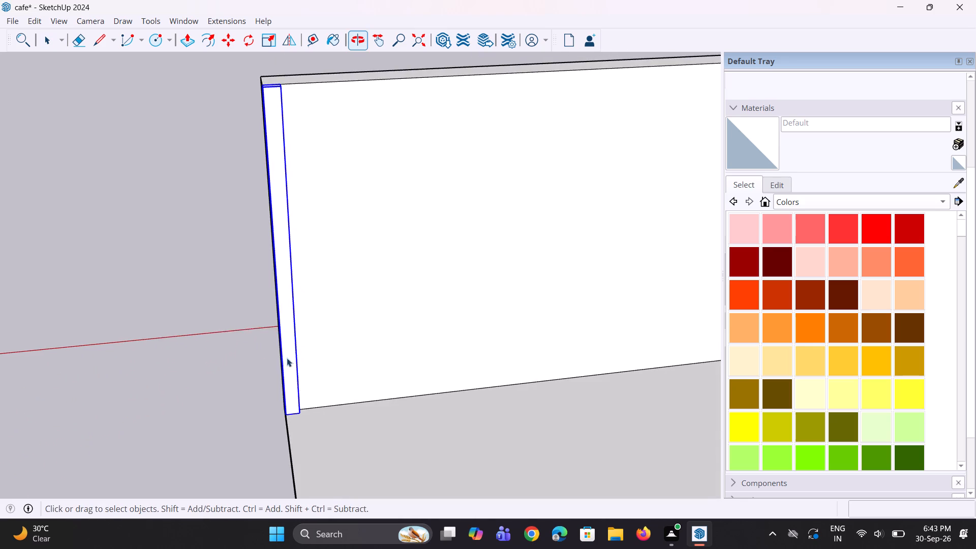
scroll(302, 405, "up", 3)
key("m")
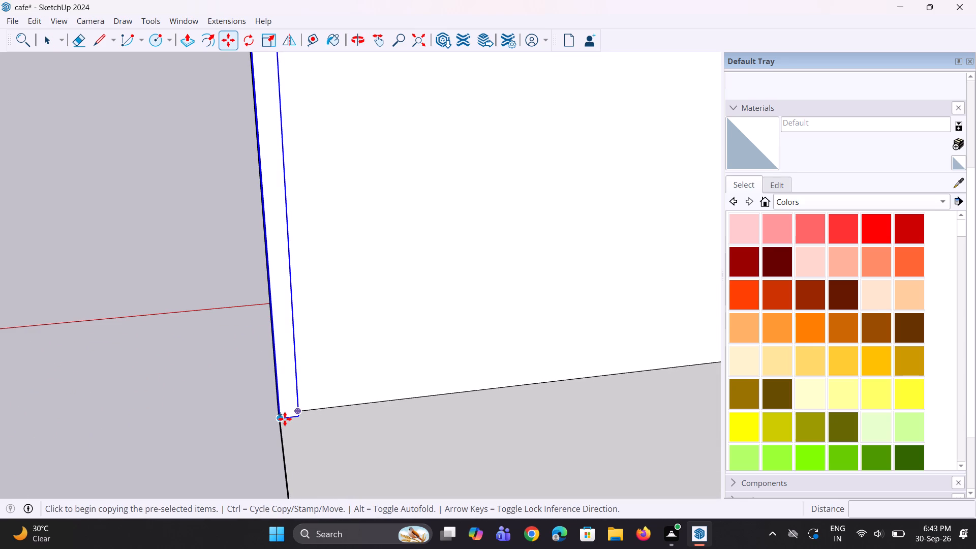
left_click(285, 419)
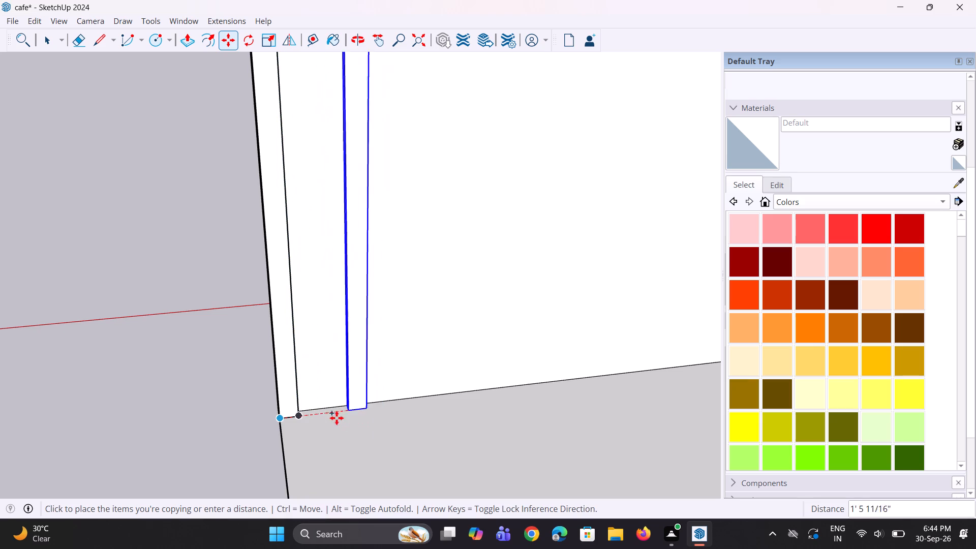
left_click(306, 418)
key("asterisk")
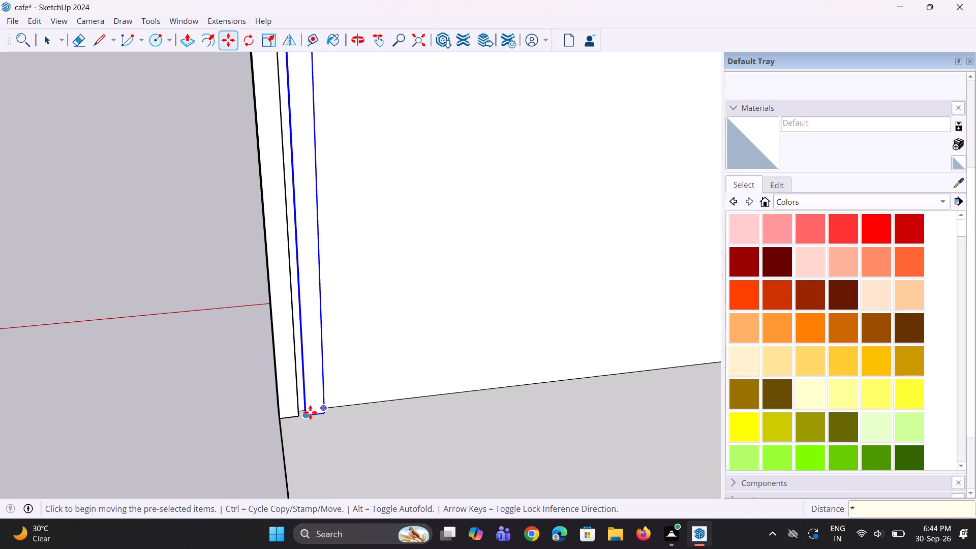
key("6")
key("Return")
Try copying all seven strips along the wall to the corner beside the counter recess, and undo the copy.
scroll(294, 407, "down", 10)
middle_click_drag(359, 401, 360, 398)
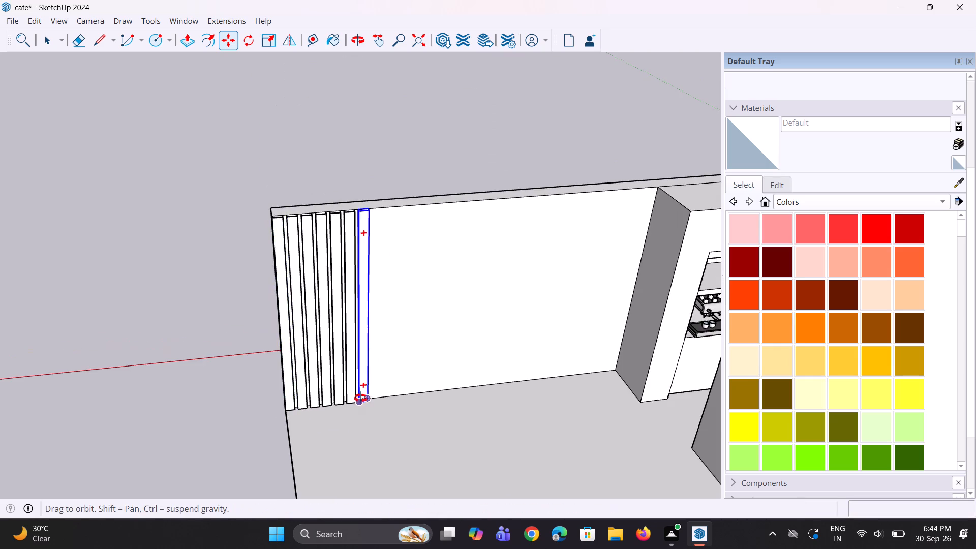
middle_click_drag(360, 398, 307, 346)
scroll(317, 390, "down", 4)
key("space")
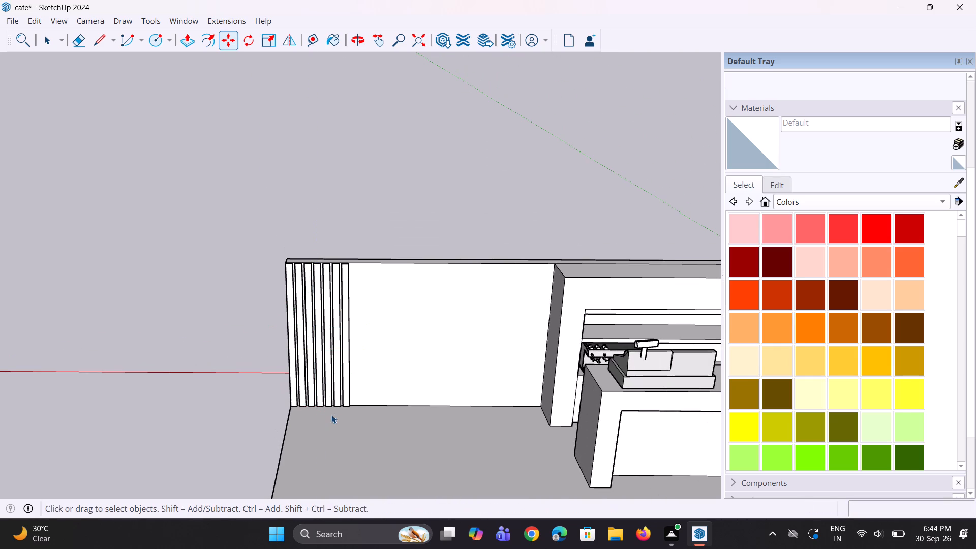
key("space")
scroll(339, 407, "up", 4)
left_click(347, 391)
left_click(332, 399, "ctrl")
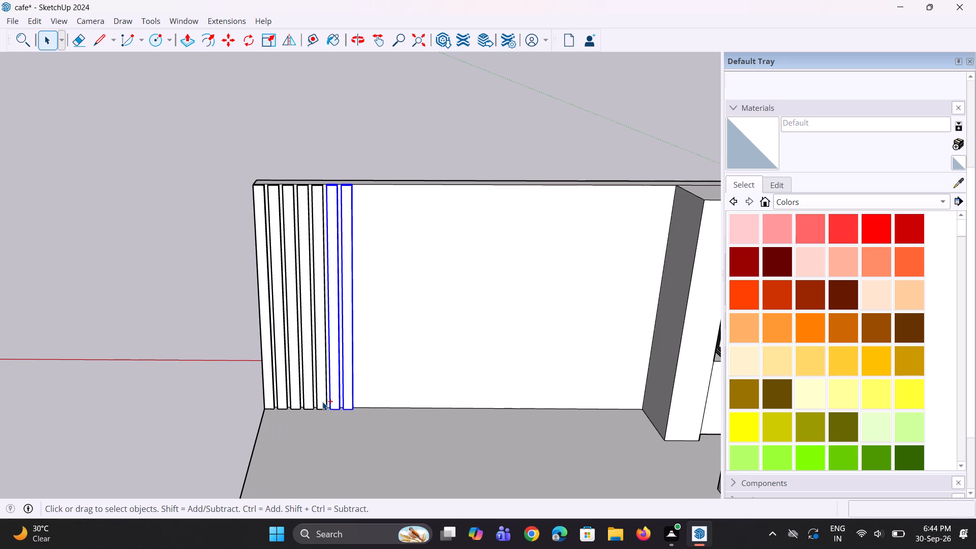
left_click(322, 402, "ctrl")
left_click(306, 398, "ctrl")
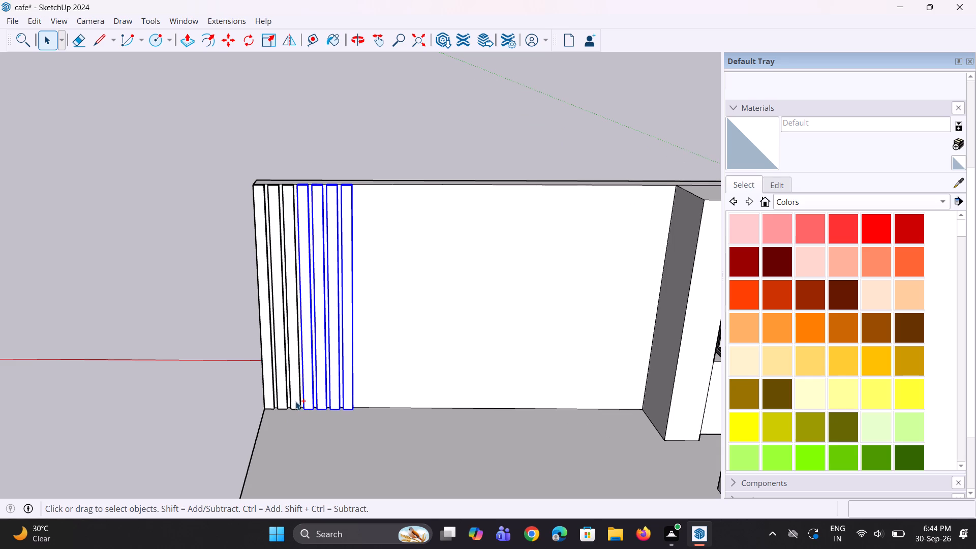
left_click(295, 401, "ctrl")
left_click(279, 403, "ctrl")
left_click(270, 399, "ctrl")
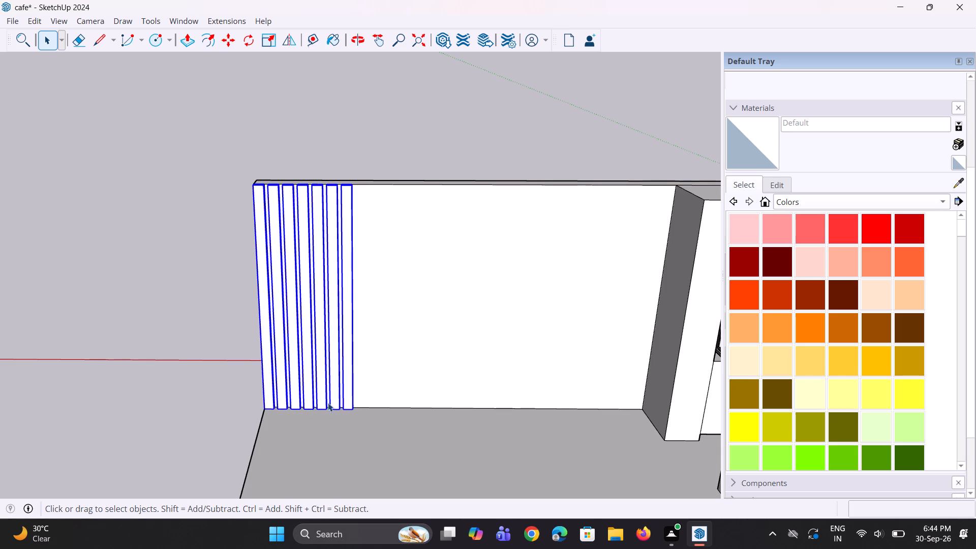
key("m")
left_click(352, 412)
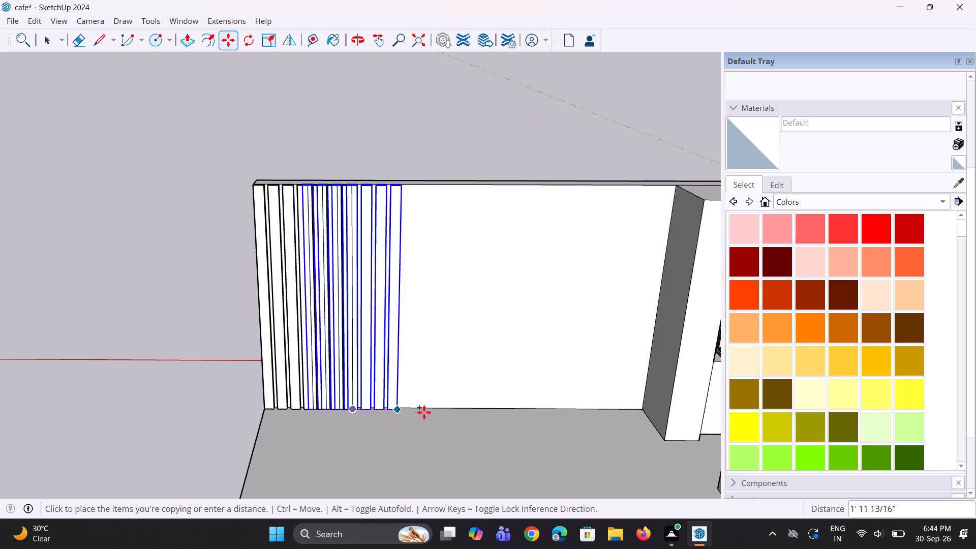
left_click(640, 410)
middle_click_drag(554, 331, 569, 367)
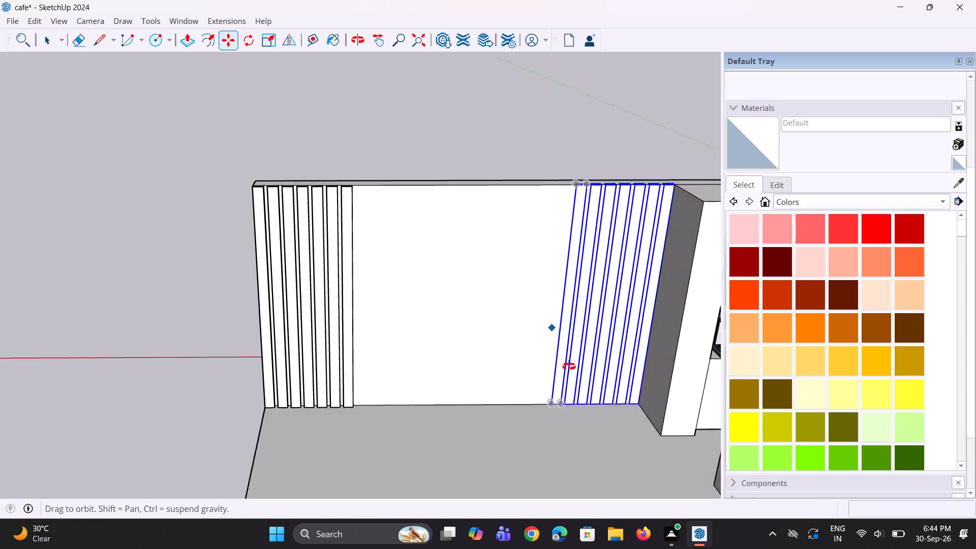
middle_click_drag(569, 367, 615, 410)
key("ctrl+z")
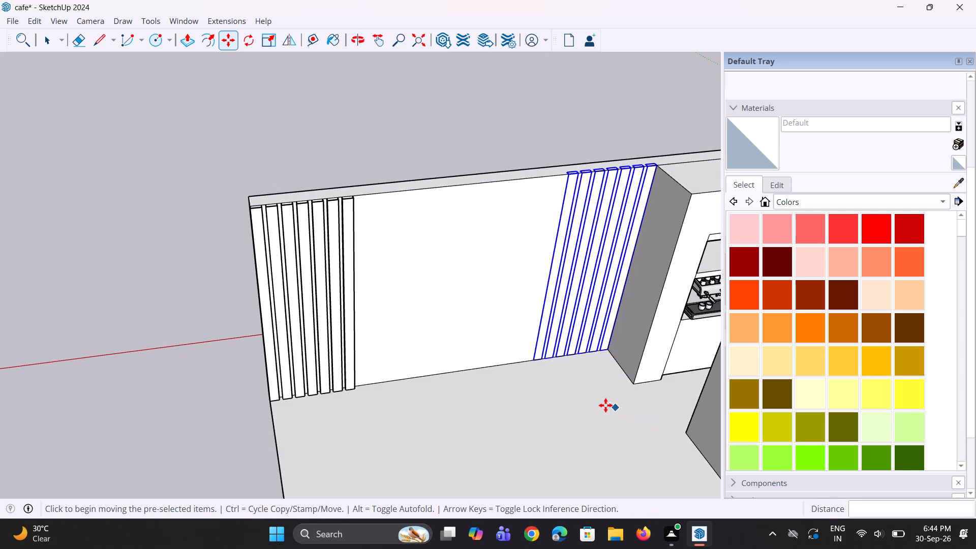
Copy all seven strips about 12' 9" along the wall so the last one meets the corner beside the counter recess.
scroll(434, 384, "up", 3)
key("space")
key("space")
left_click(322, 368)
scroll(304, 377, "up", 2)
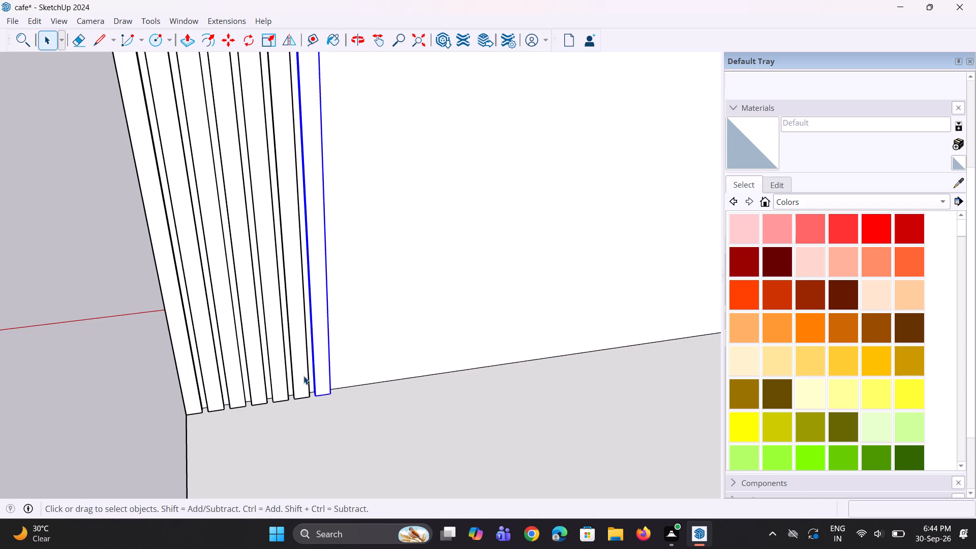
left_click(303, 376, "ctrl")
left_click(281, 382, "ctrl")
left_click(258, 373, "ctrl")
left_click(238, 386, "ctrl")
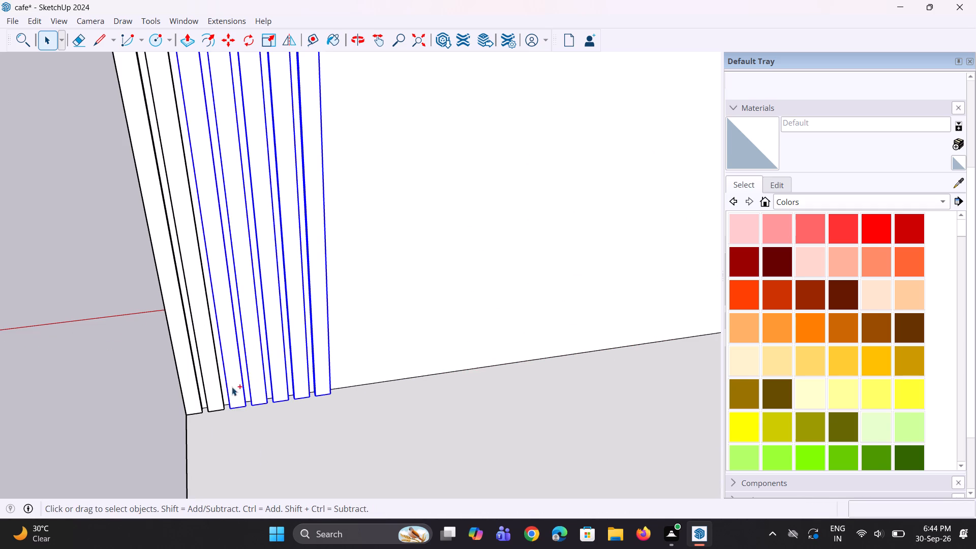
left_click(217, 386, "ctrl")
left_click(192, 387, "ctrl")
scroll(299, 390, "down", 3)
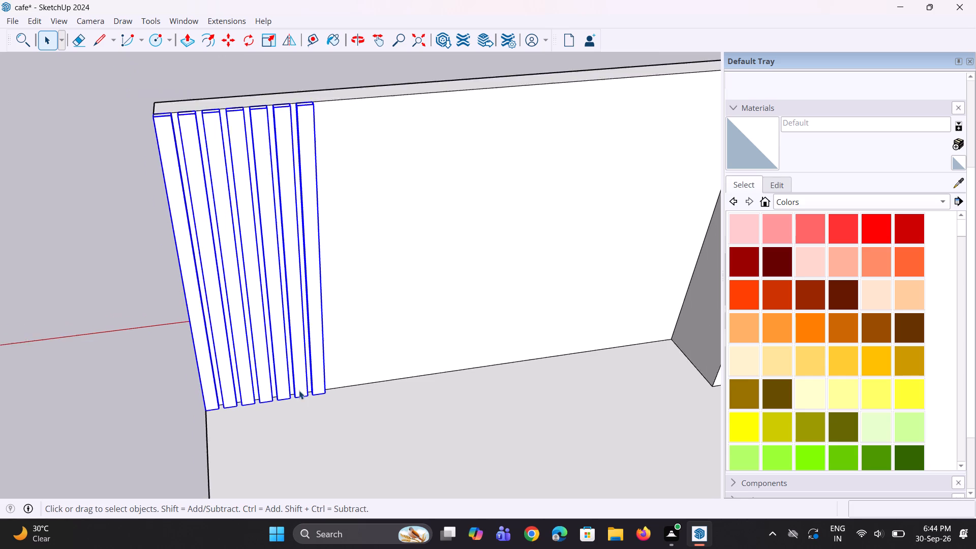
middle_click_drag(300, 390, 287, 364)
key("m")
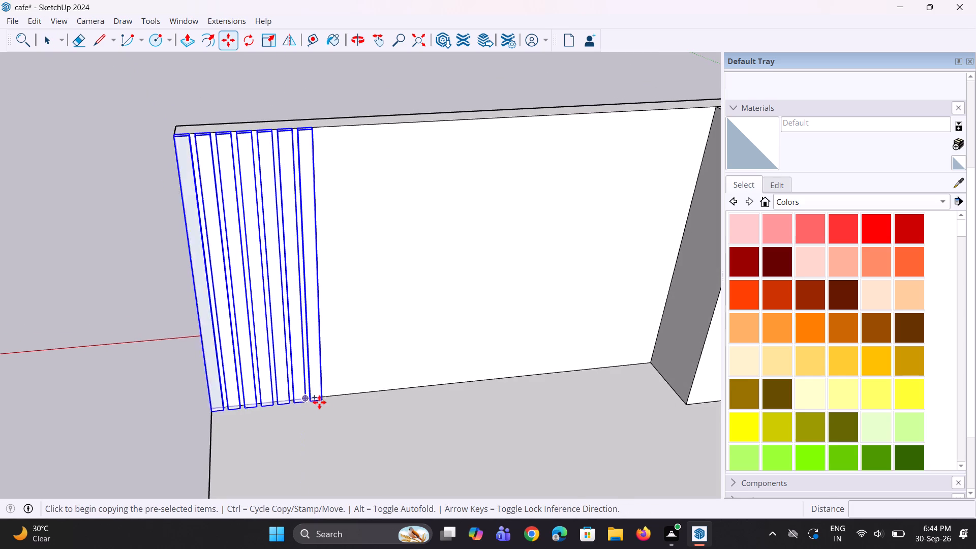
left_click(322, 403)
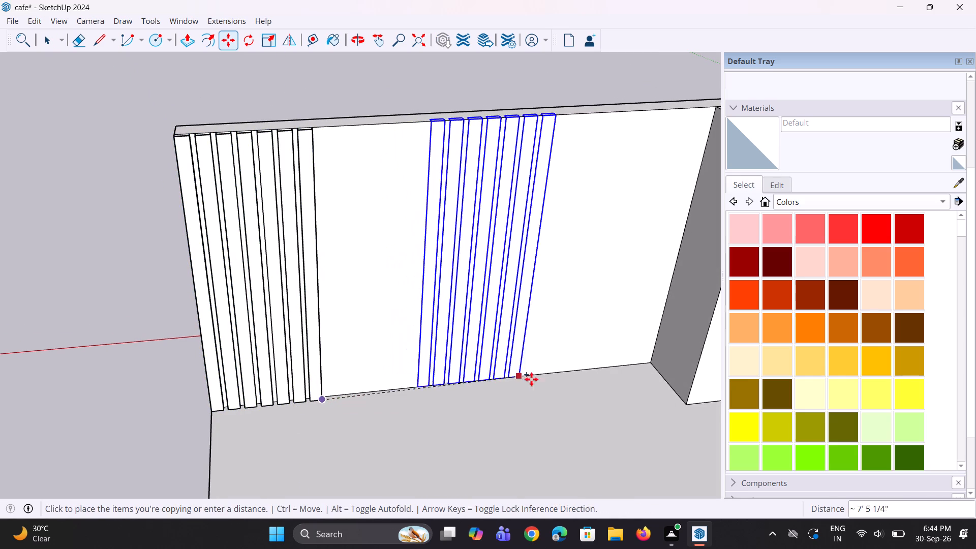
left_click(653, 371)
key("space")
key("space")
left_click_drag(422, 86, 423, 91)
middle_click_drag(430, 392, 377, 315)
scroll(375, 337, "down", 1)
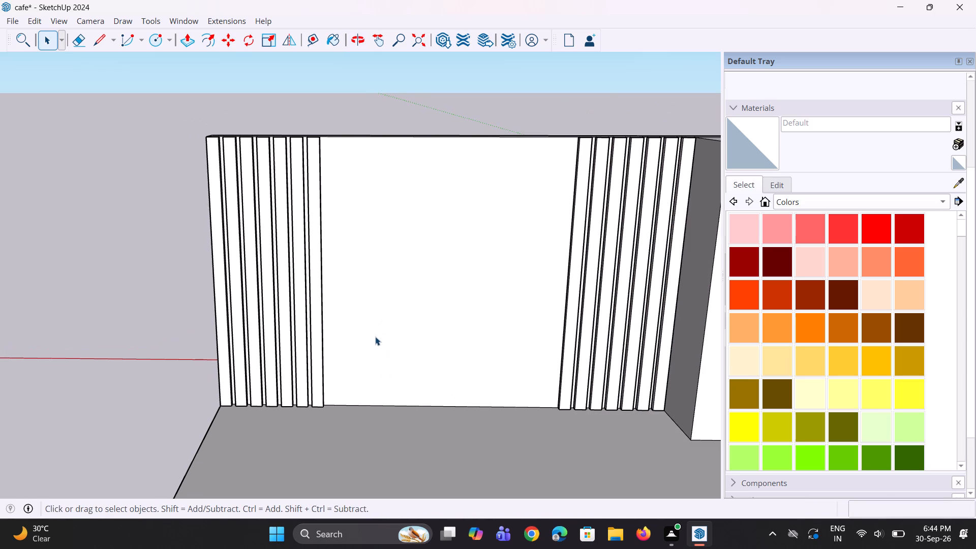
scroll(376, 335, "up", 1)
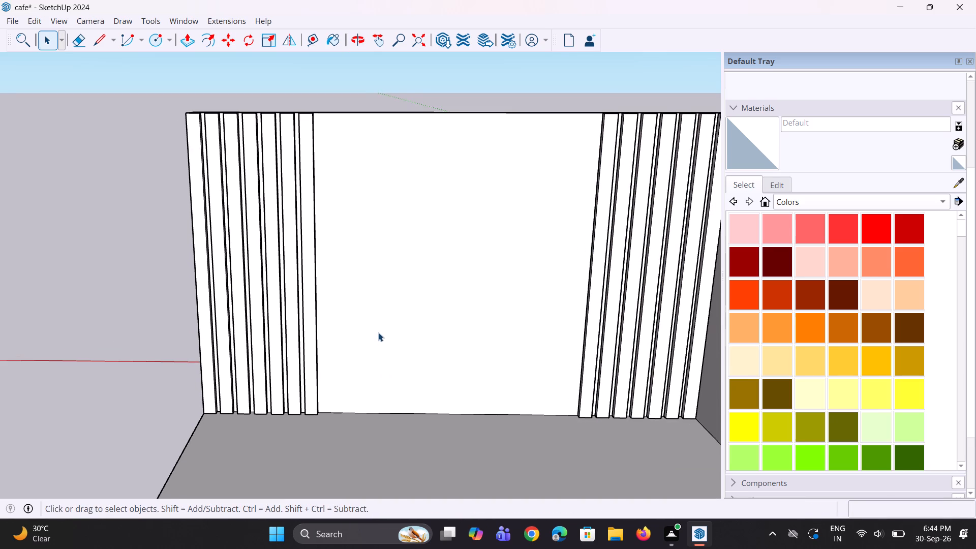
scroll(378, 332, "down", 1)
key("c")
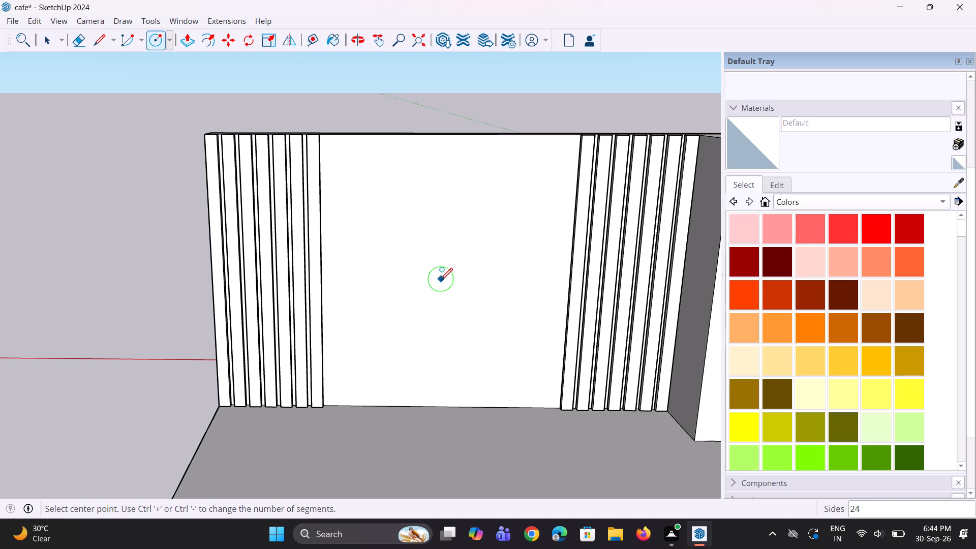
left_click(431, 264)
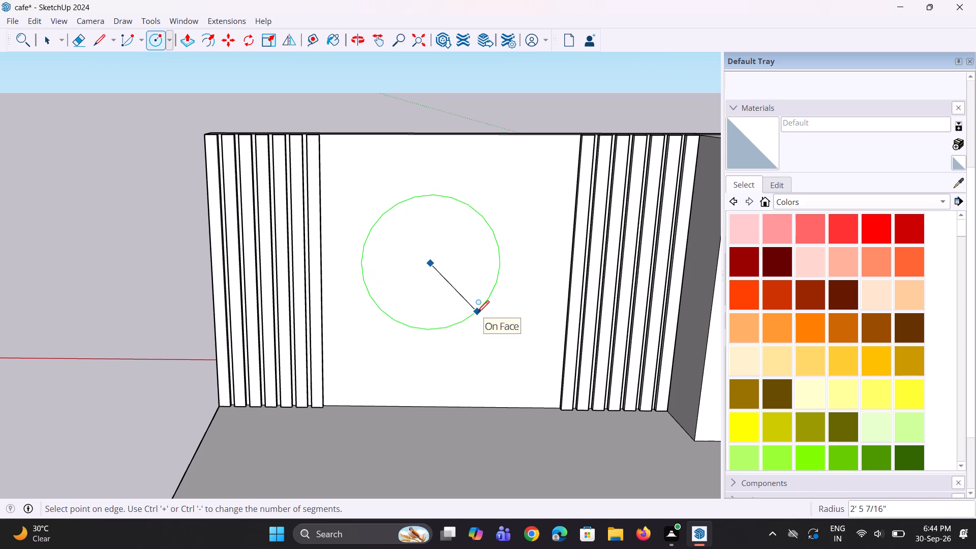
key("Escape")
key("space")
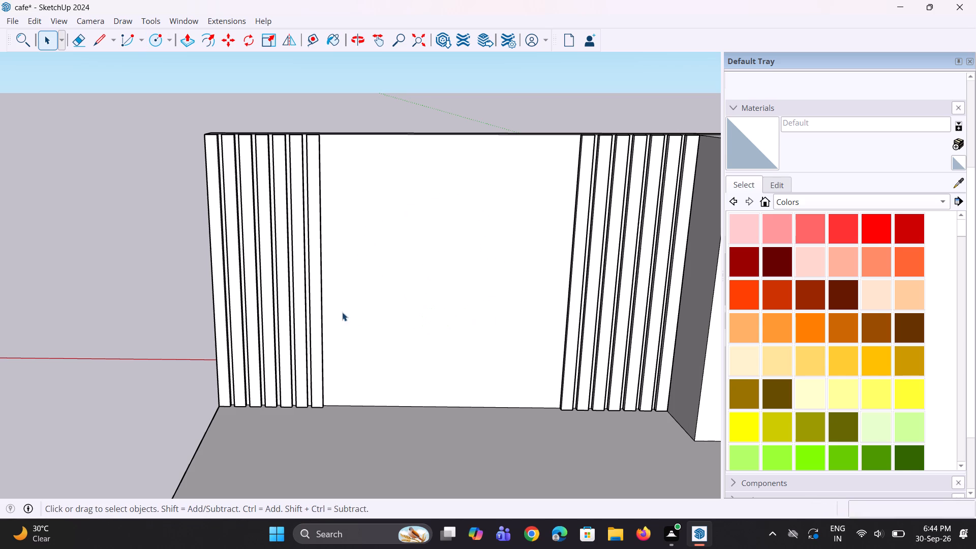
Draw a circle of about 2' 9" radius on the blank wall face between the two sets of strips.
middle_click_drag(335, 303, 347, 318)
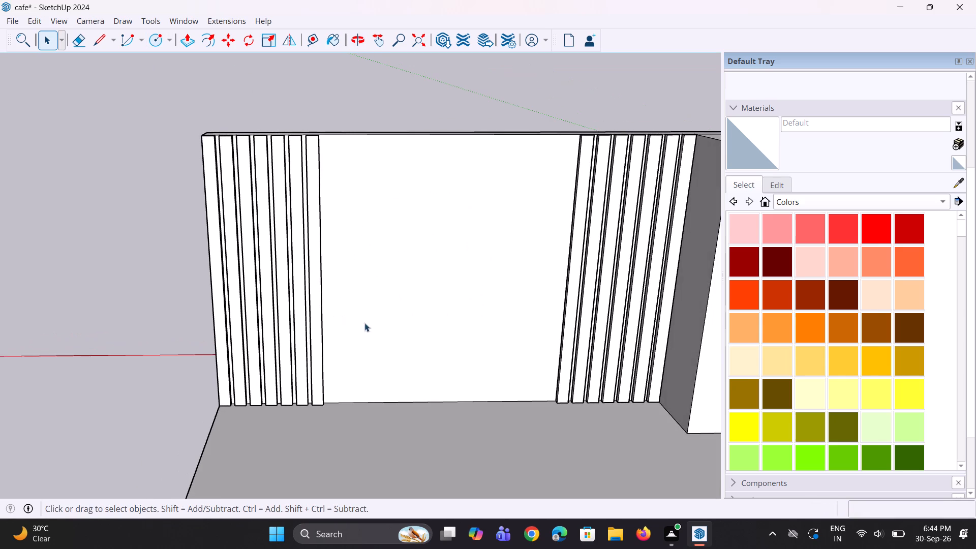
middle_click_drag(385, 347, 385, 333)
scroll(328, 314, "up", 4)
middle_click_drag(325, 313, 307, 316)
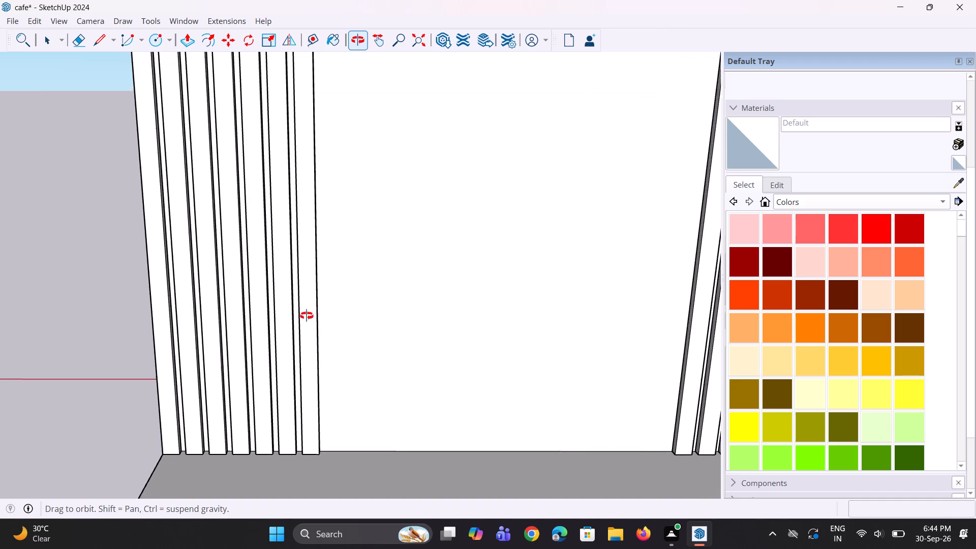
middle_click_drag(307, 316, 187, 342)
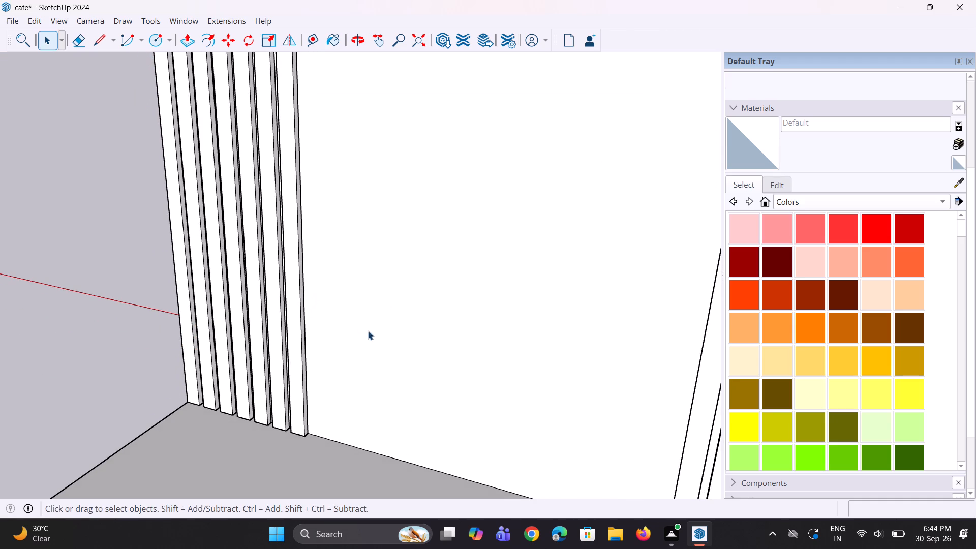
middle_click_drag(378, 341, 403, 333)
scroll(405, 333, "down", 5)
middle_click_drag(407, 332, 468, 290)
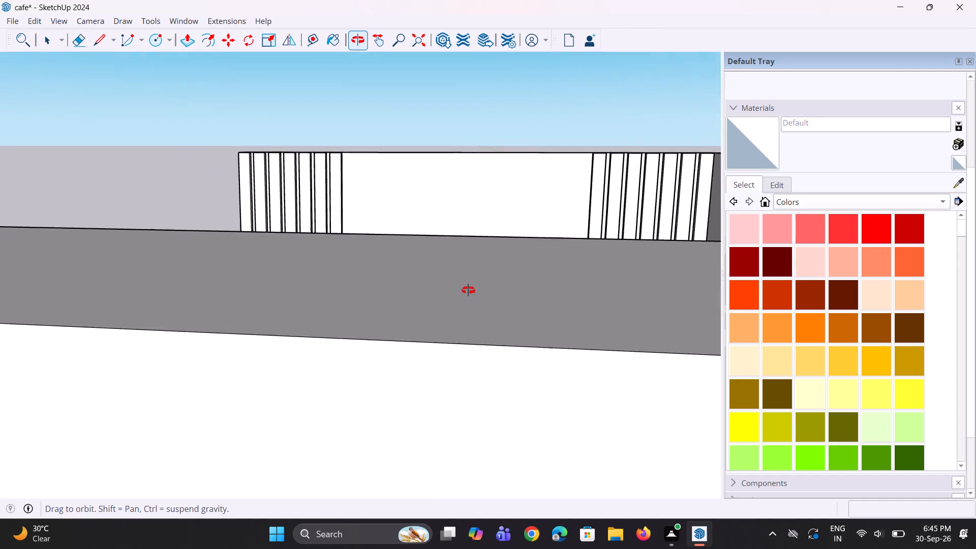
middle_click_drag(468, 290, 492, 297)
key("c")
left_click(460, 282)
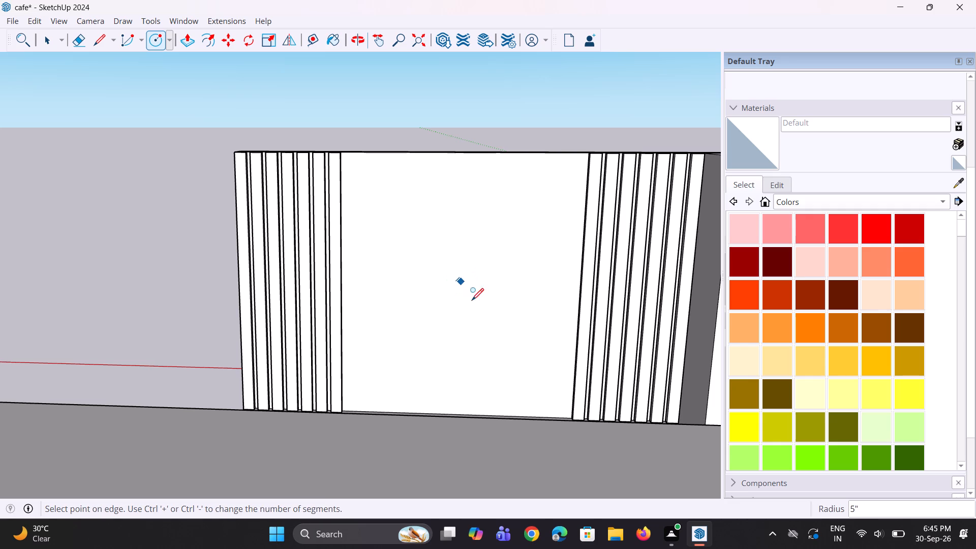
left_click(520, 322)
key("space")
key("space")
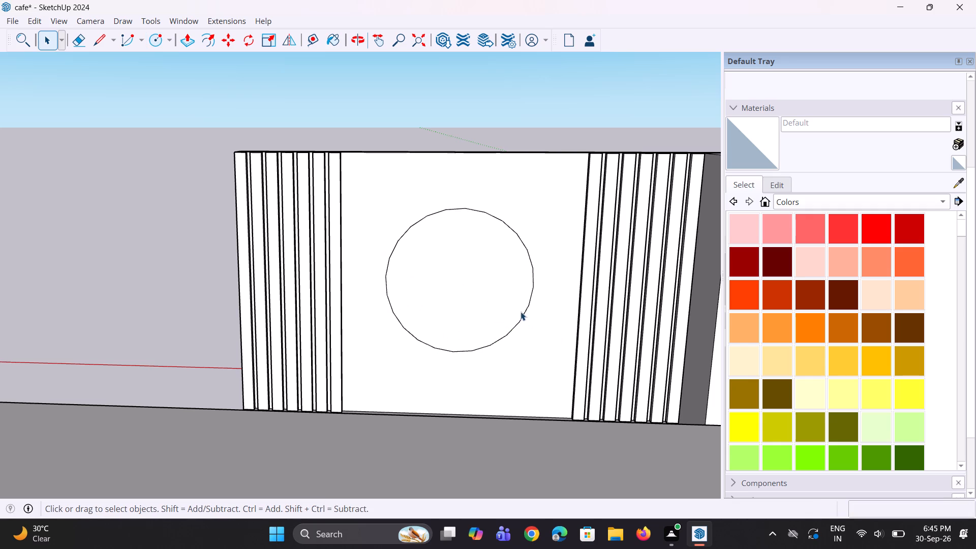
Set the segment count of the circle on the blank wall to 54.
left_click(526, 310)
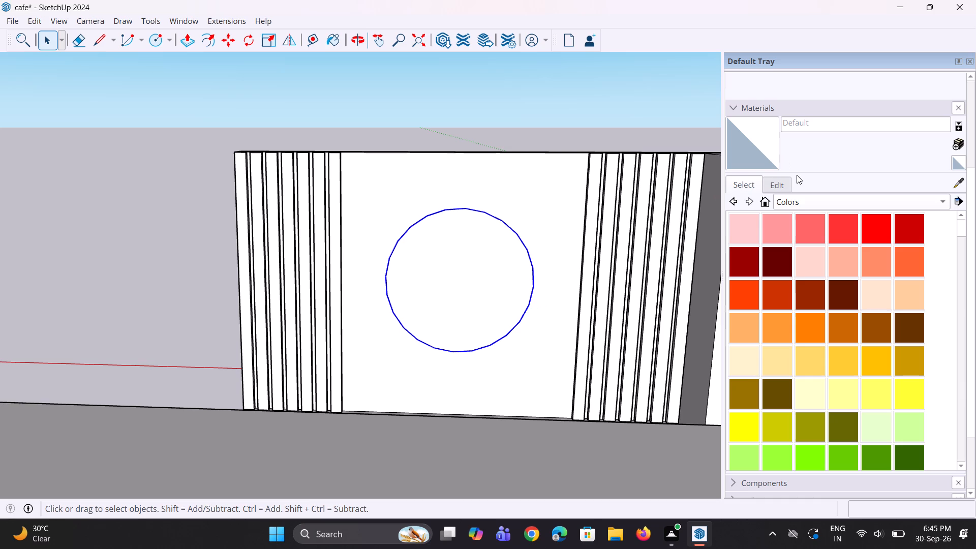
scroll(737, 120, "up", 8)
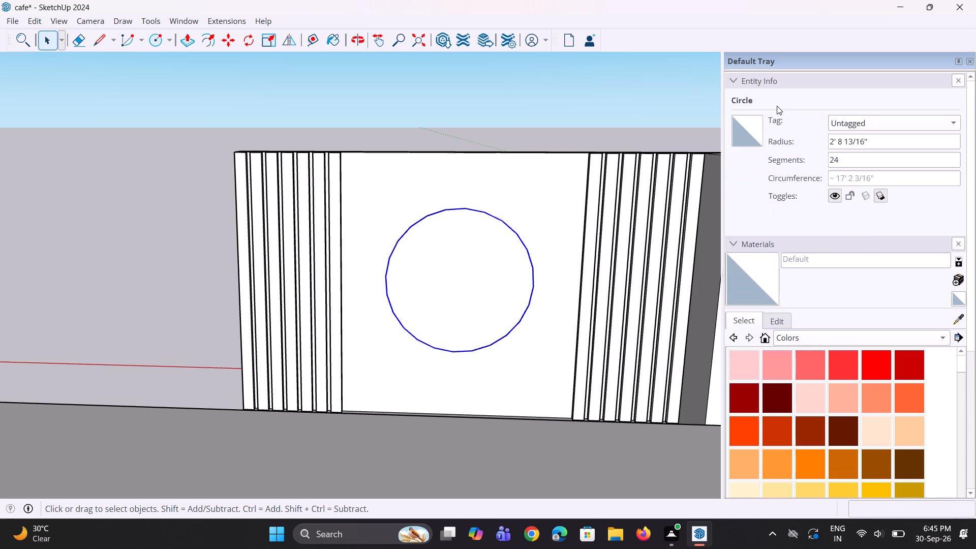
left_click_drag(837, 160, 832, 163)
key("BackSpace")
key("BackSpace")
key("BackSpace")
type("54")
key("Return")
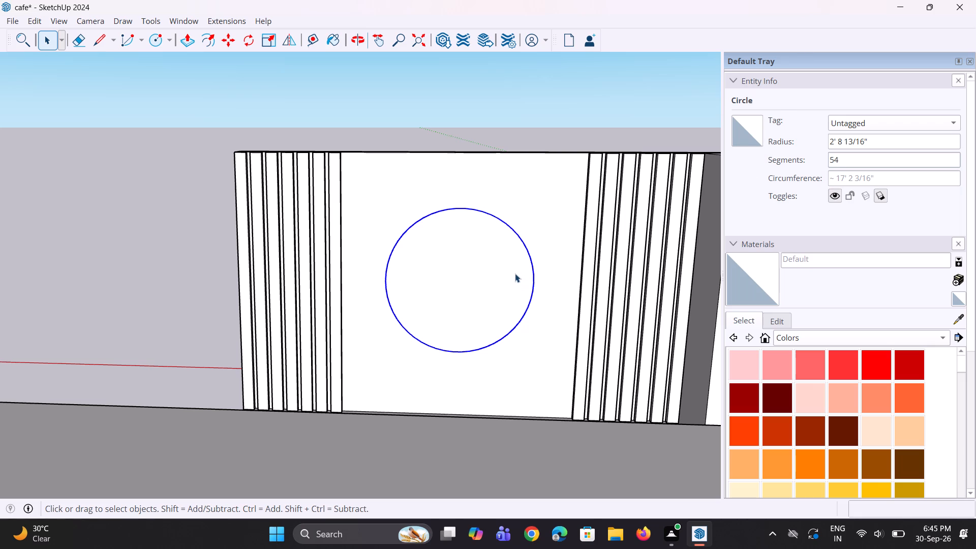
key("p")
key("space")
key("space")
left_click(221, 306)
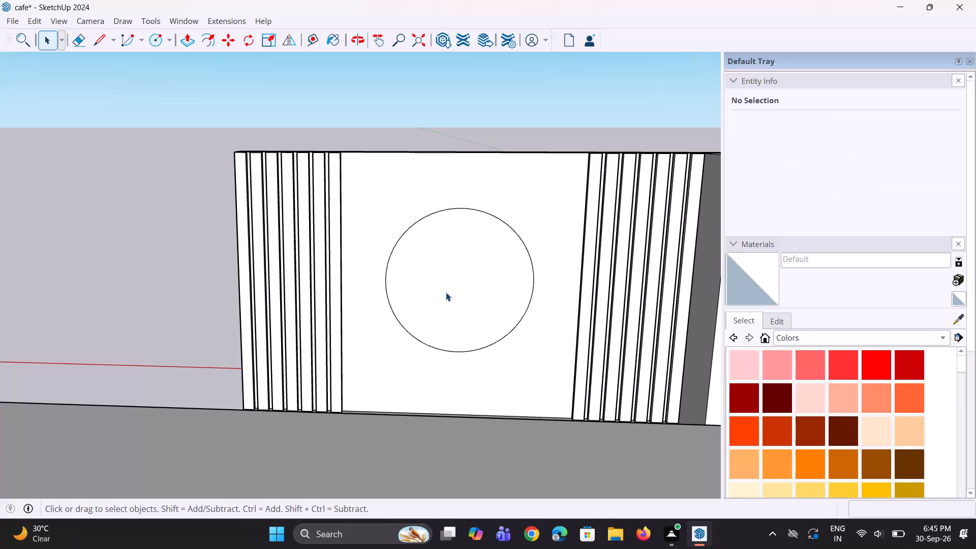
Pull the circular face out 2.5" from the wall as a raised disc.
left_click(446, 292)
scroll(455, 293, "up", 2)
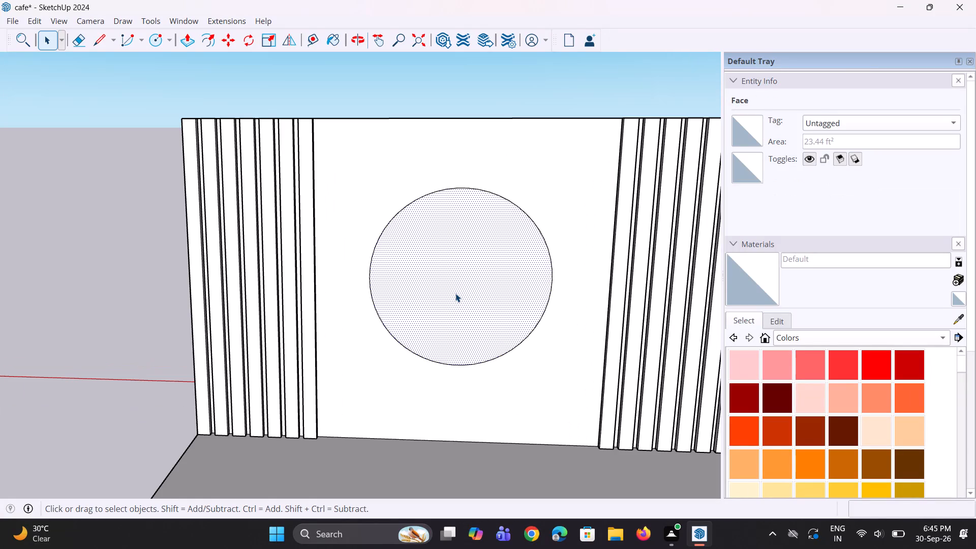
key("p")
left_click(476, 289)
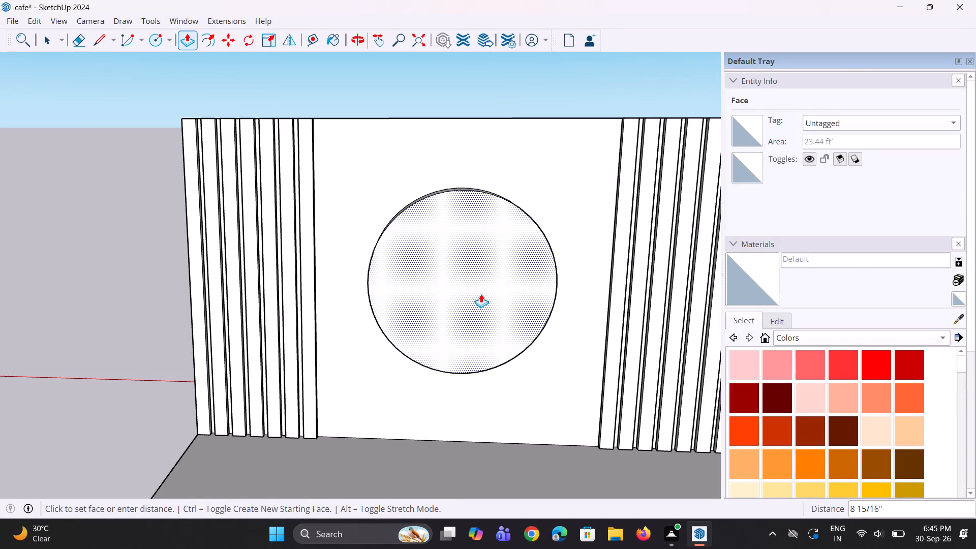
key("2")
type(".5\"")
key("Return")
middle_click_drag(426, 310, 633, 304)
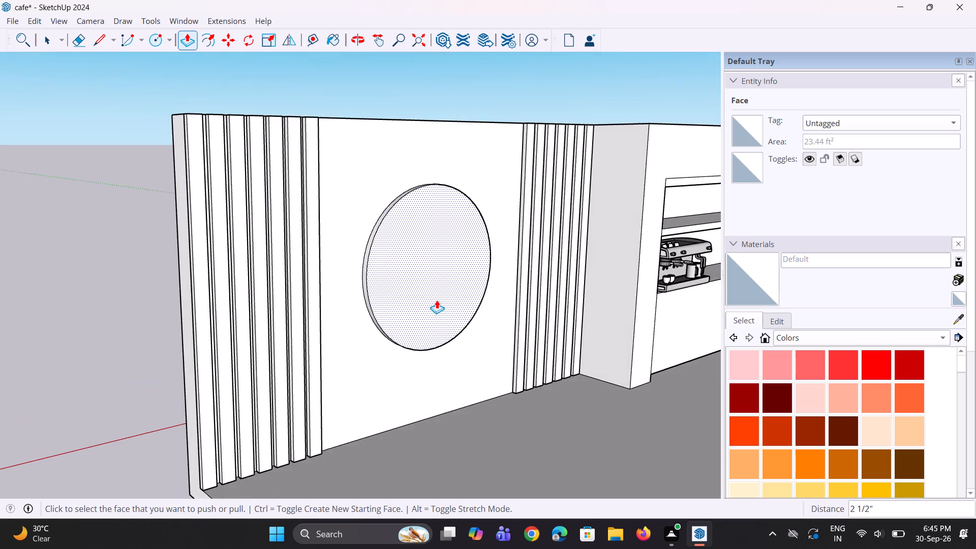
scroll(416, 298, "up", 2)
key("space")
key("space")
Draw a circle of about 9 5/8" radius at the centre of the raised disc's front face.
middle_click_drag(446, 307, 406, 301)
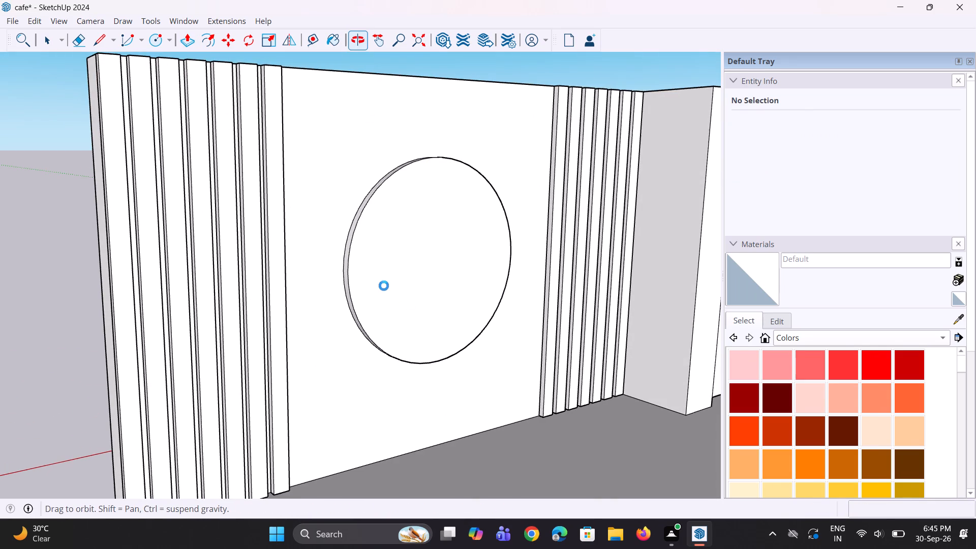
scroll(383, 286, "down", 3)
middle_click_drag(435, 320, 382, 339)
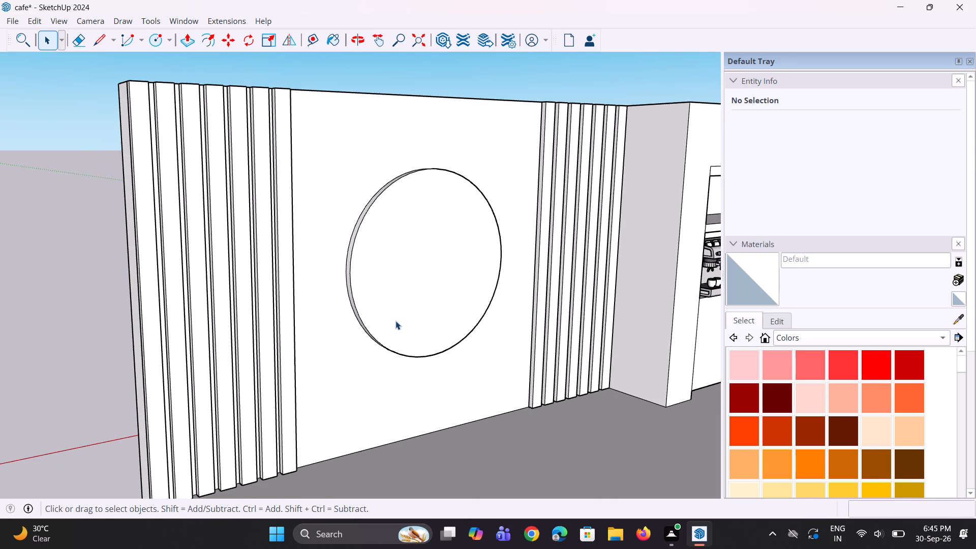
middle_click_drag(374, 320, 244, 344)
middle_click_drag(495, 295, 489, 338)
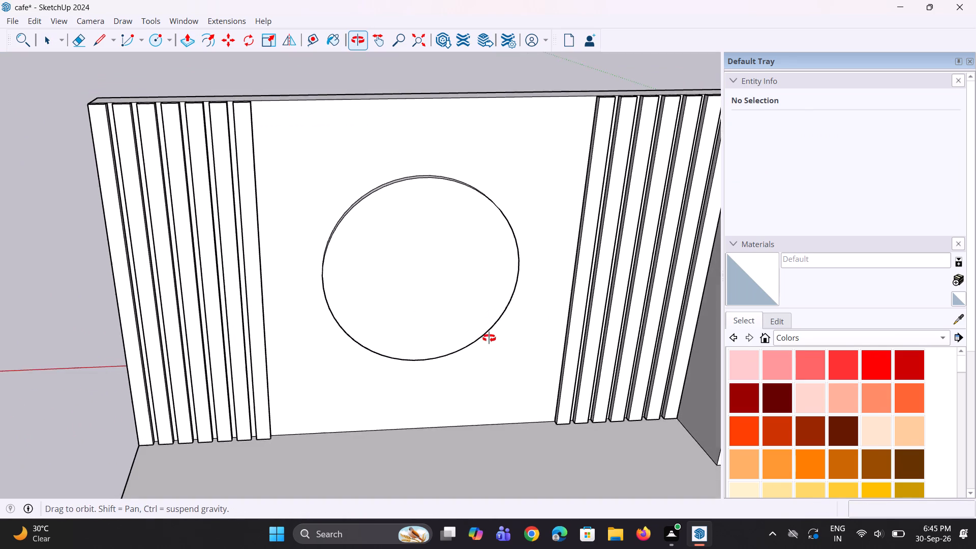
middle_click_drag(489, 338, 478, 328)
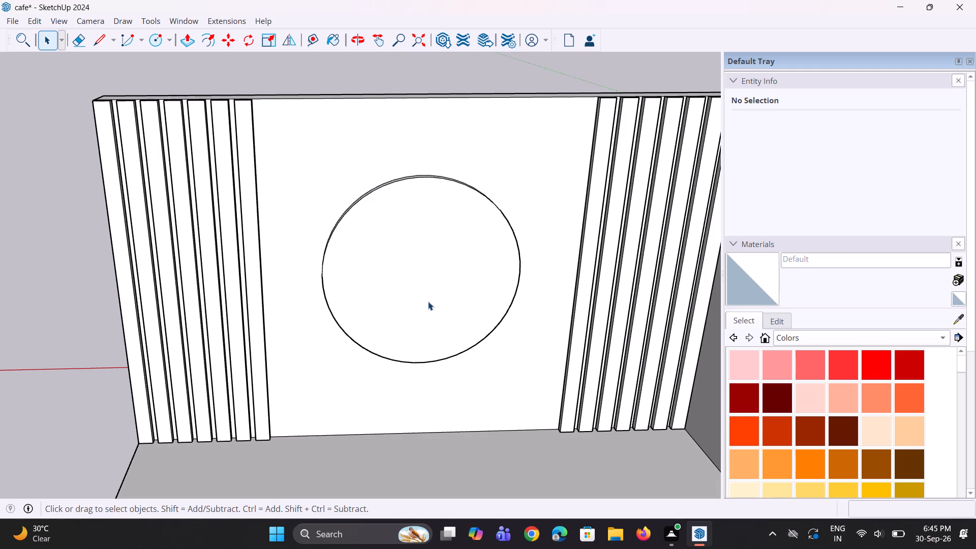
key("c")
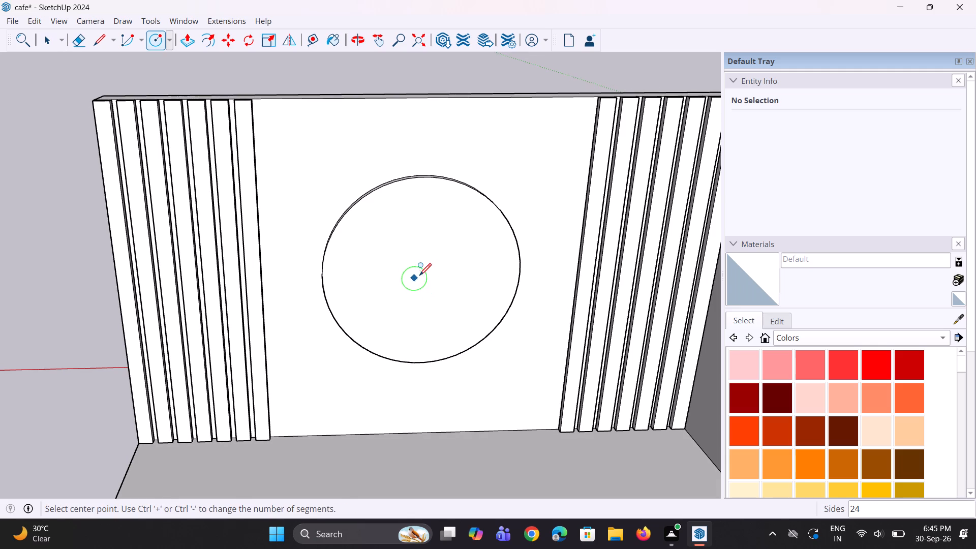
middle_click_drag(426, 278, 414, 219)
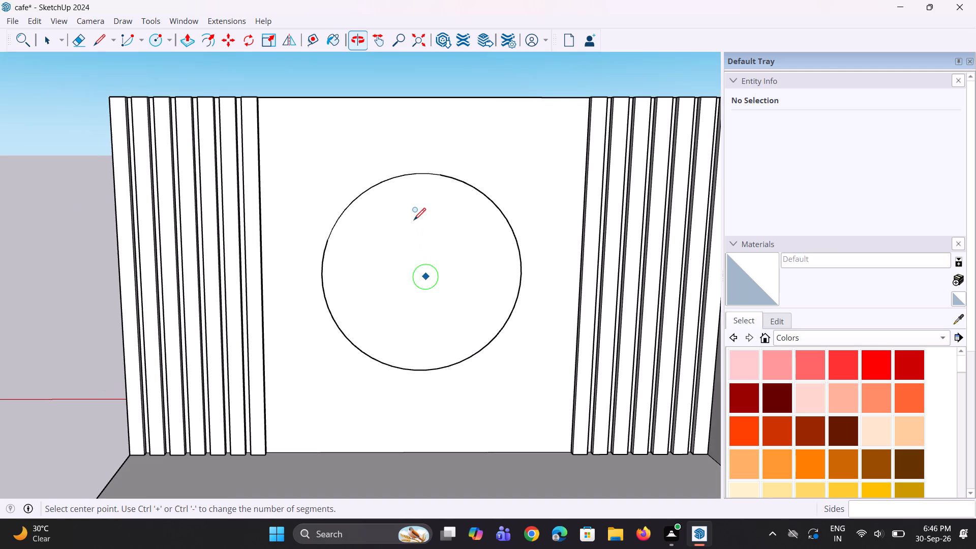
left_click(421, 271)
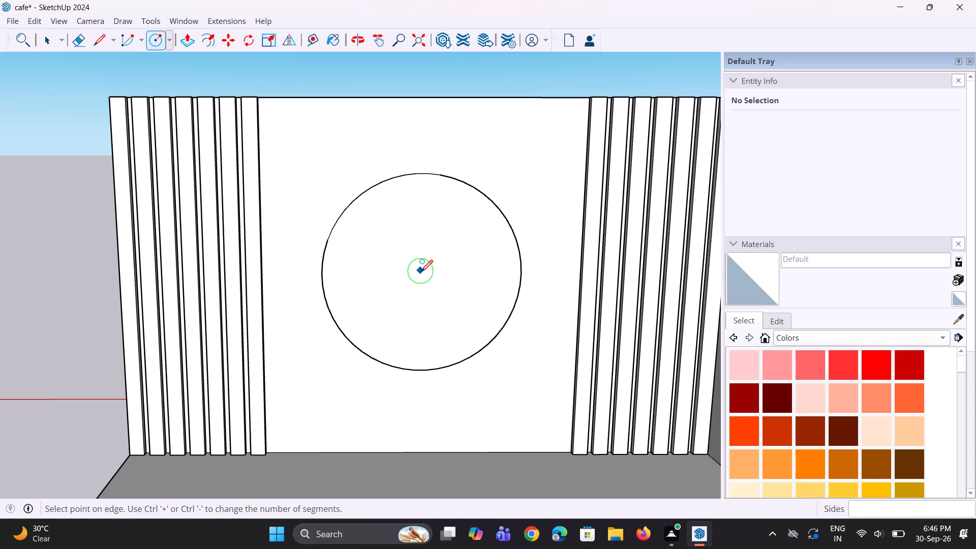
left_click(442, 290)
middle_click_drag(485, 325, 503, 313)
scroll(498, 311, "down", 1)
middle_click_drag(489, 318, 412, 291)
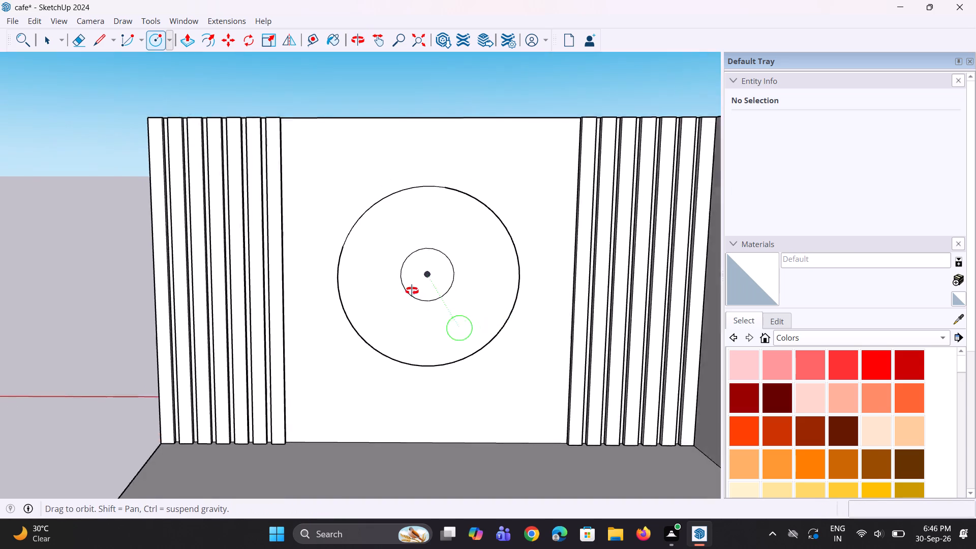
middle_click_drag(412, 291, 420, 304)
Offset the small central circle outward by about 5/16" and again by about 3" to form a ring on the disc.
key("space")
left_click(431, 284)
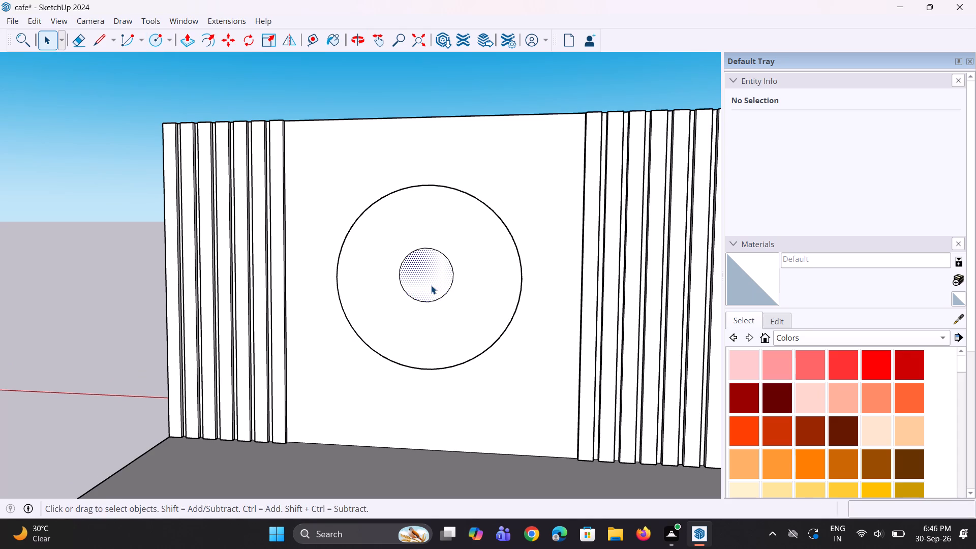
key("f")
left_click(441, 276)
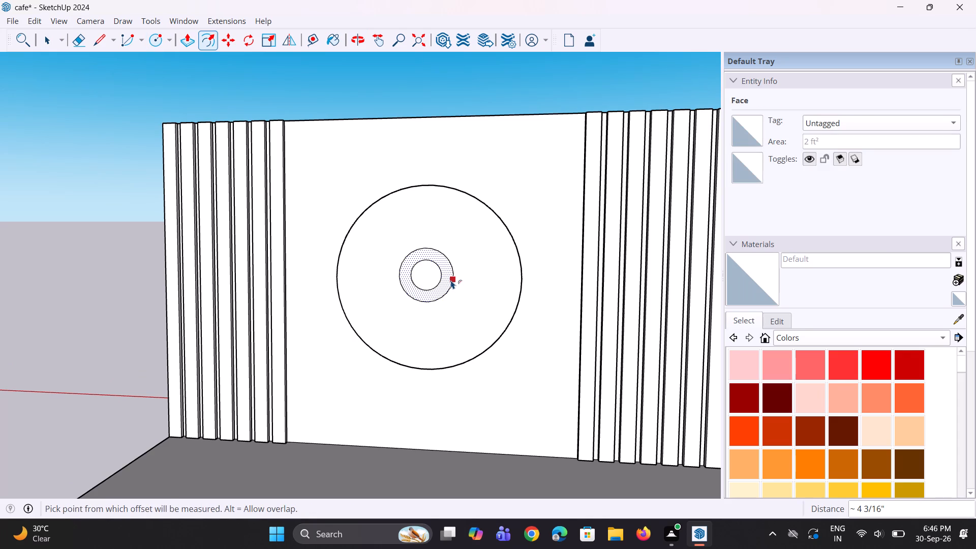
key("ctrl+z")
left_click(454, 277)
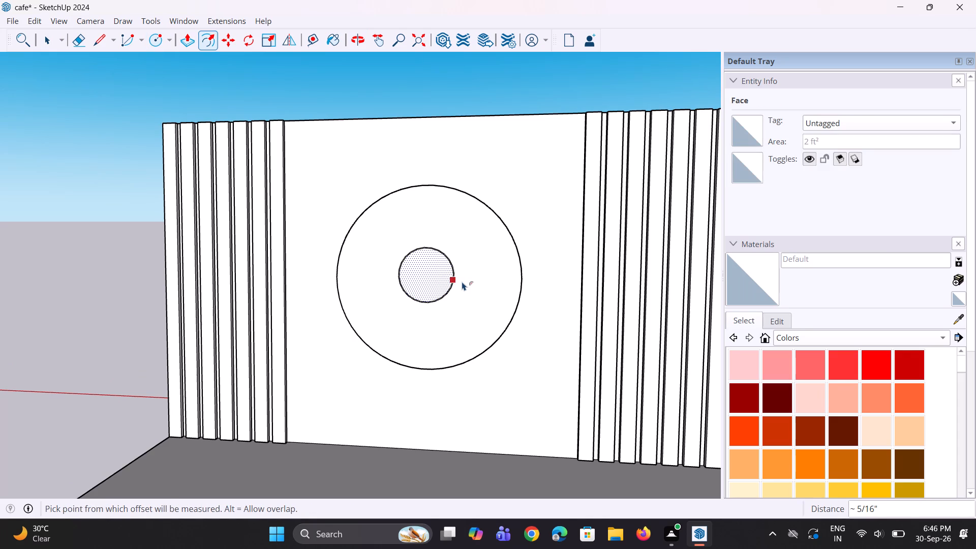
left_click(465, 284)
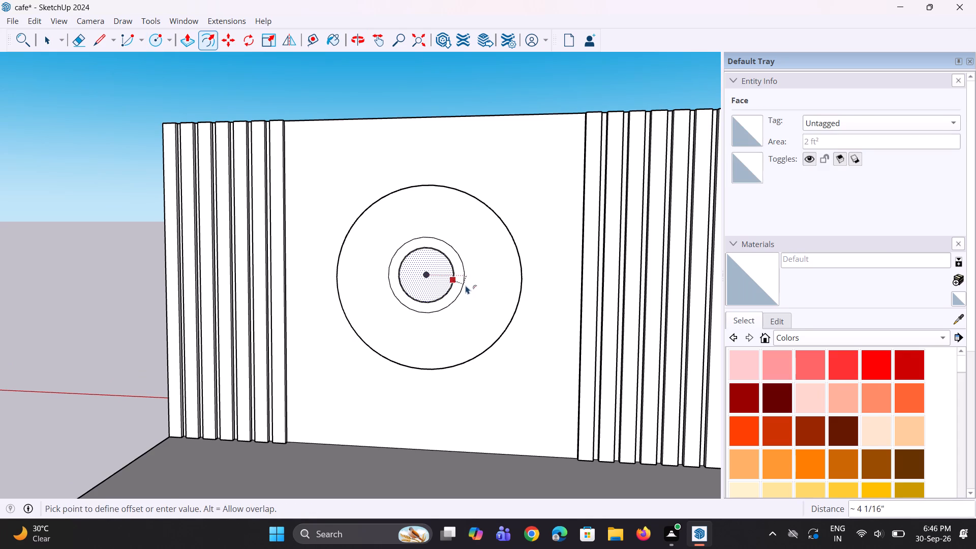
left_click(464, 285)
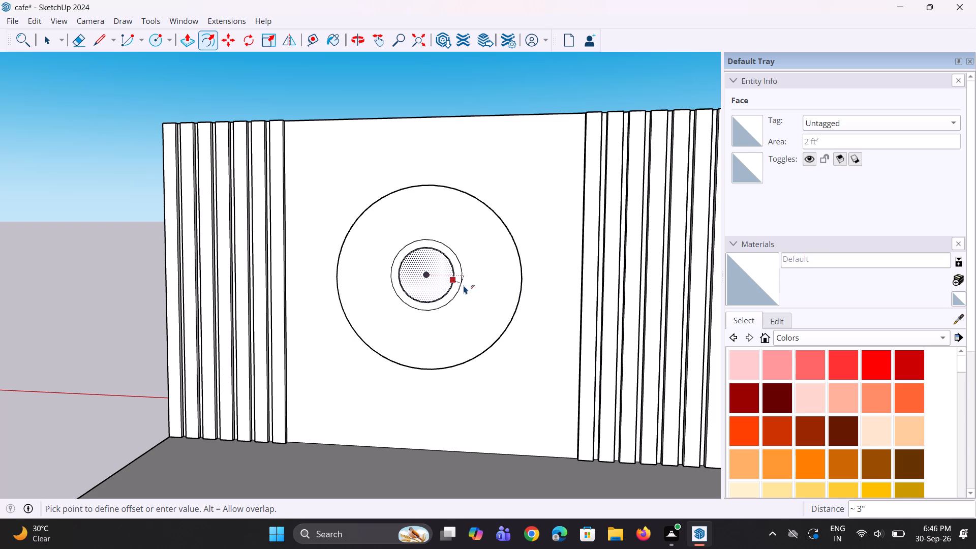
key("space")
key("space")
left_click(144, 220)
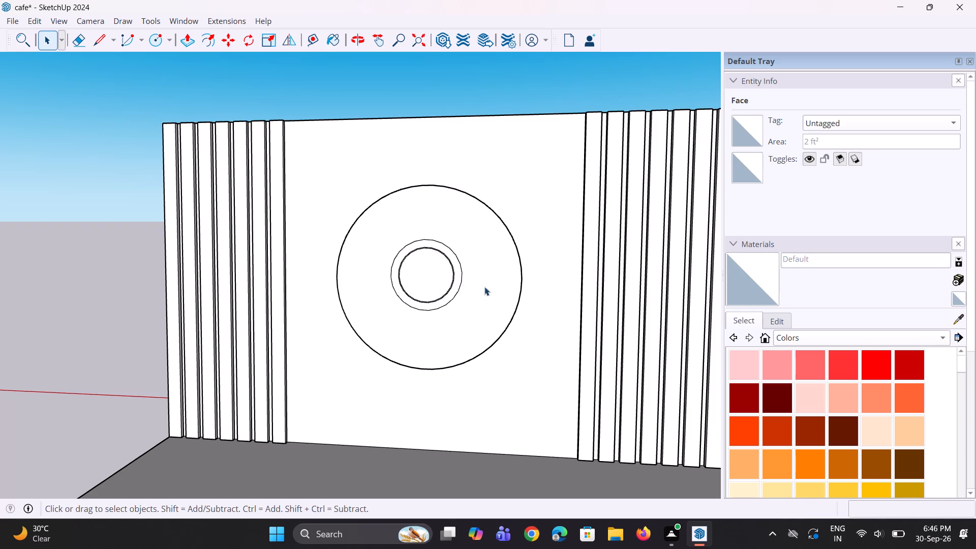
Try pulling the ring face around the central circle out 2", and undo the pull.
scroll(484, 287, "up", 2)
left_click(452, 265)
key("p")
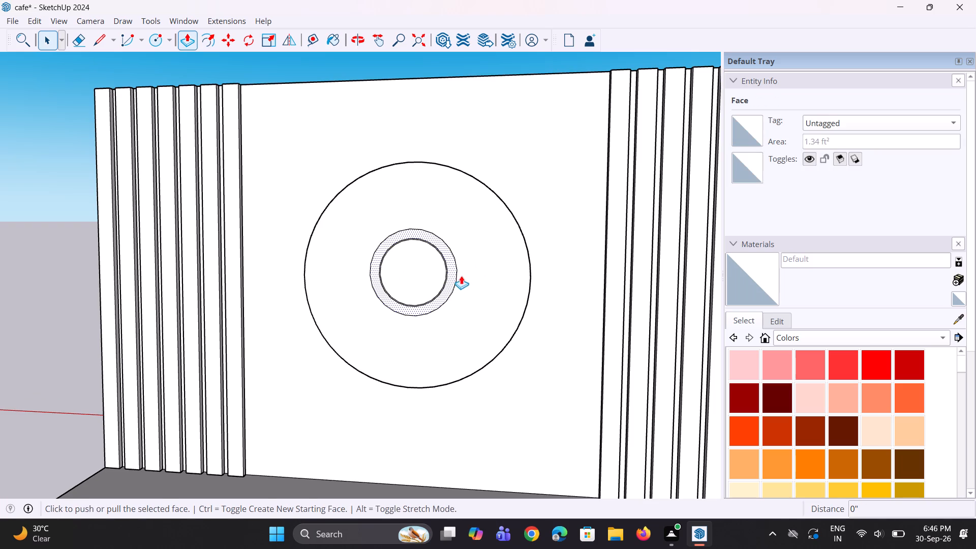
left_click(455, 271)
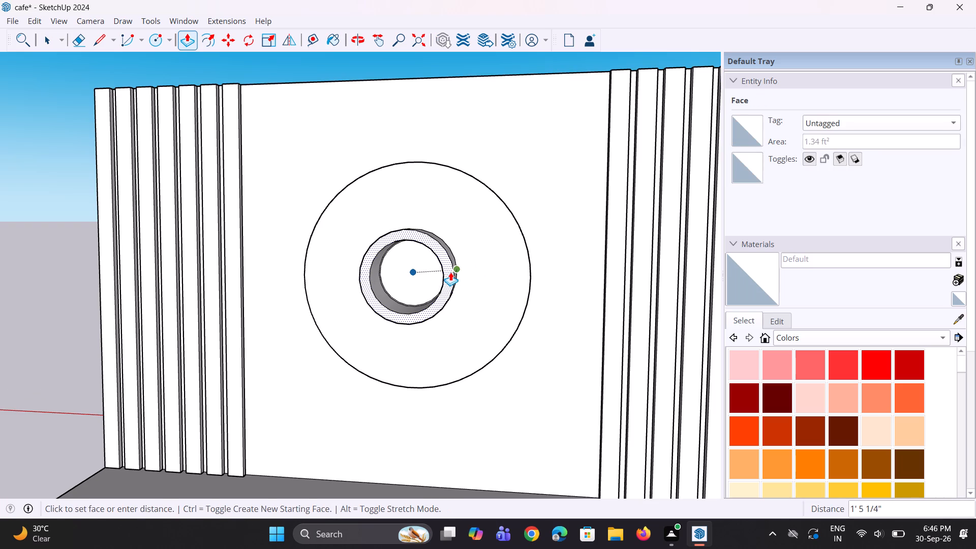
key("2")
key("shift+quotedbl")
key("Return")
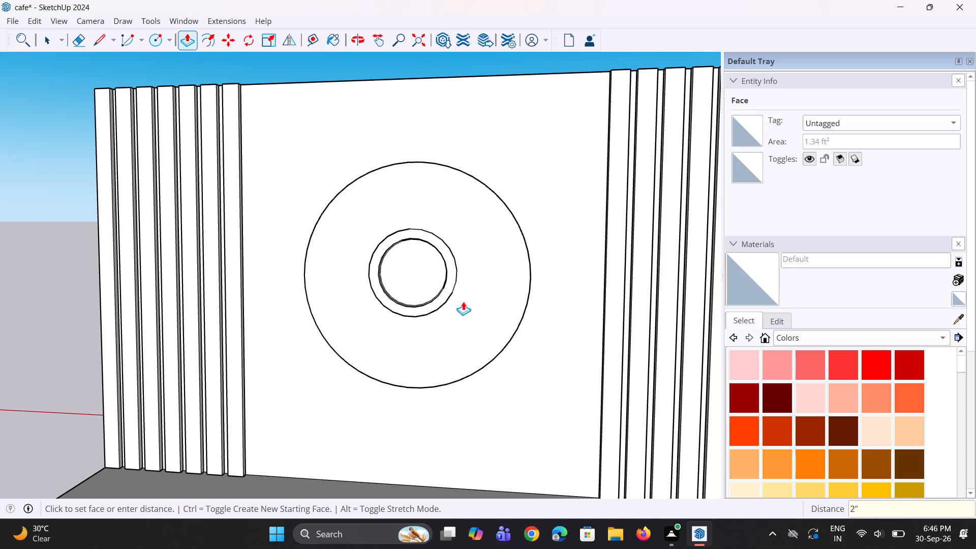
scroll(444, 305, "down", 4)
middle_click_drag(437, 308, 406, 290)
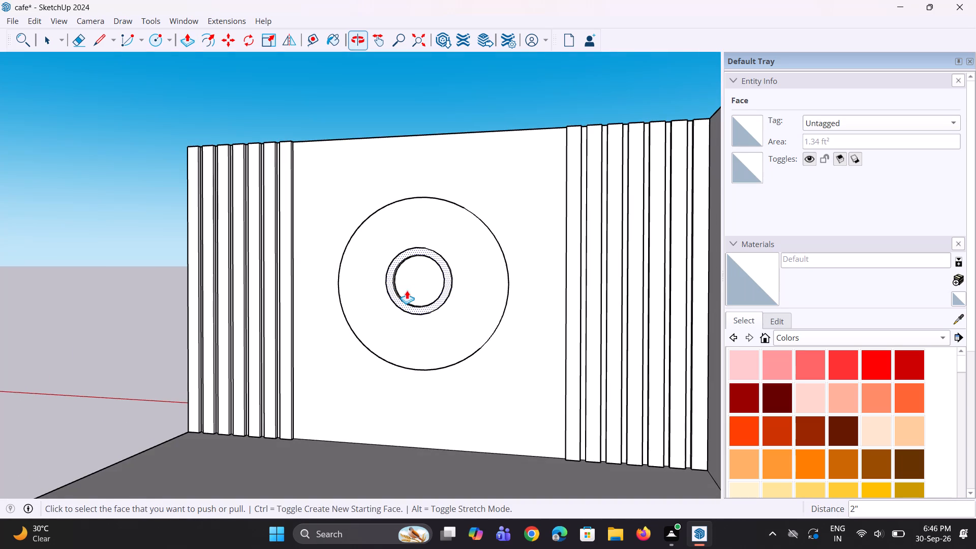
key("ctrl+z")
Pull the ring face around the central circle out about 7 5/16" from the disc.
scroll(433, 276, "up", 1)
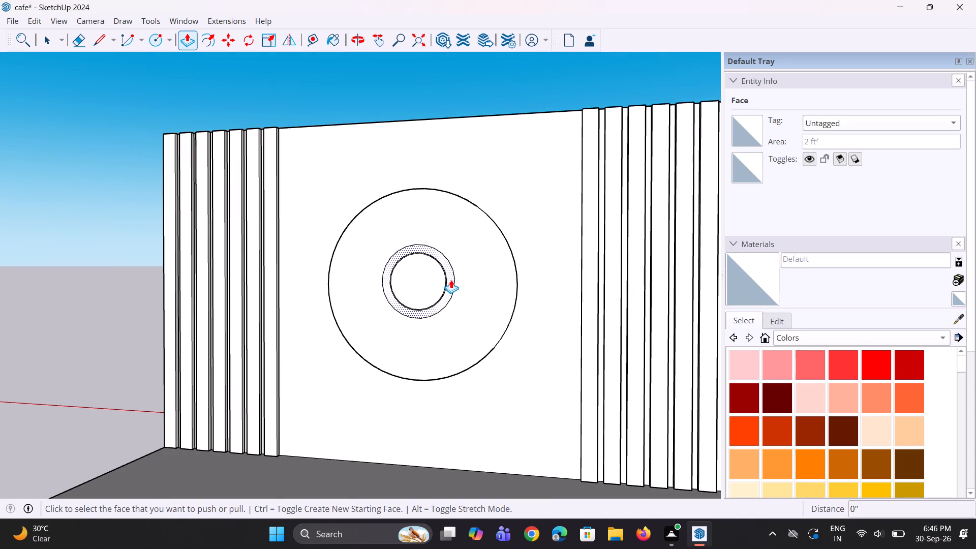
left_click(451, 280)
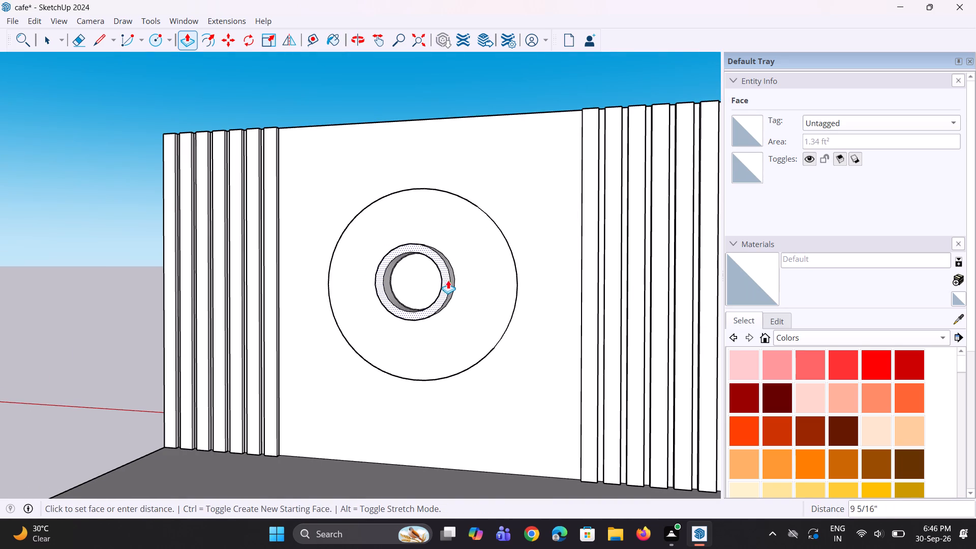
left_click(448, 283)
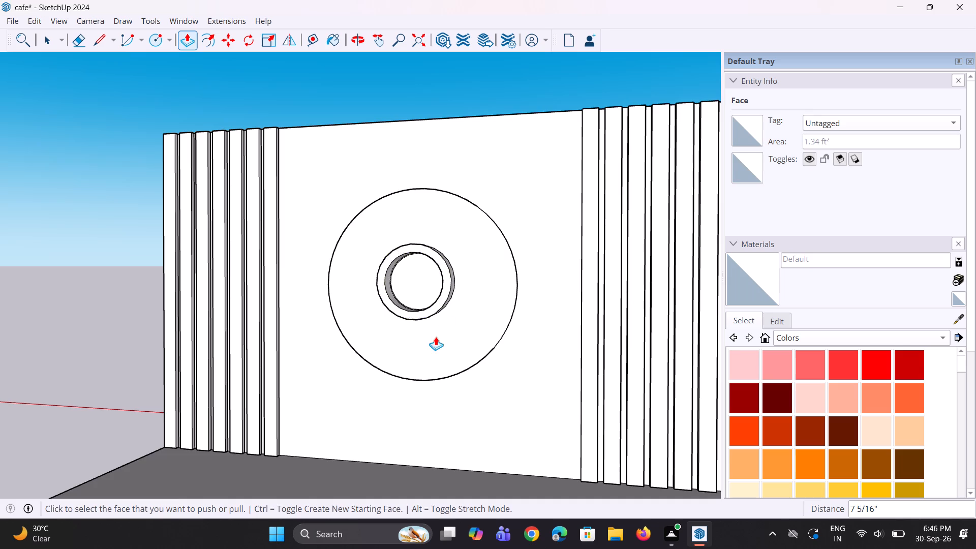
Push the projecting ring face on the wall disc back about 7 5/16", flush with the disc.
scroll(436, 337, "down", 3)
middle_click(425, 336)
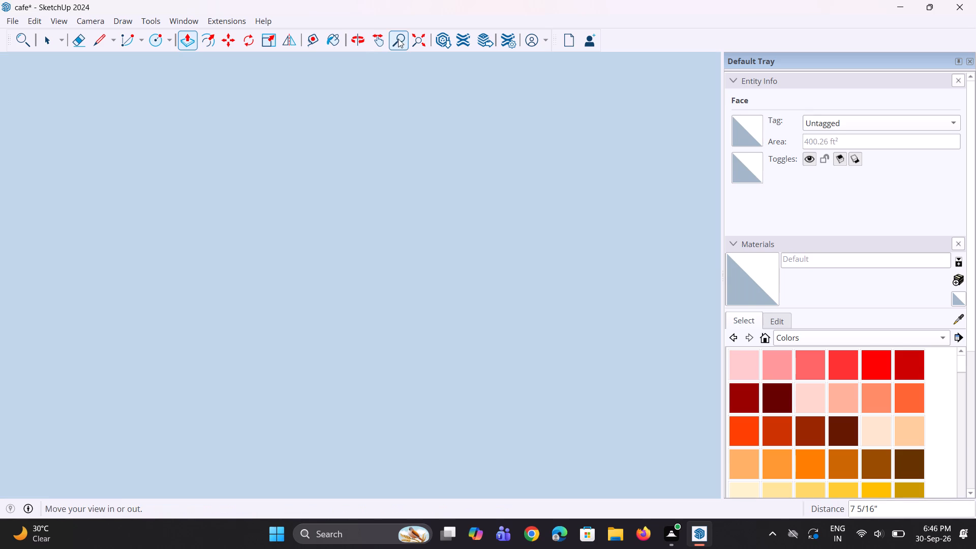
left_click(415, 44)
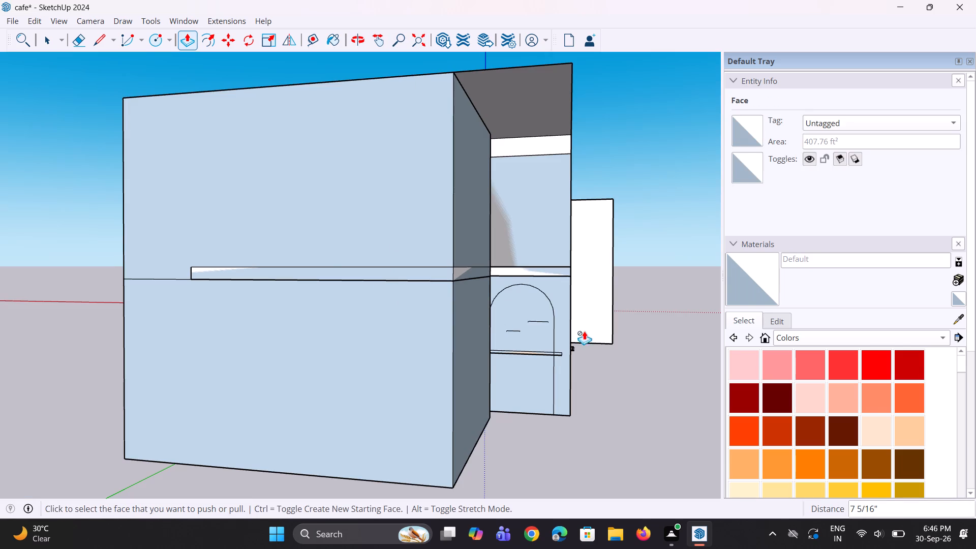
middle_click_drag(591, 330, 389, 340)
scroll(409, 329, "down", 4)
middle_click_drag(512, 299, 376, 369)
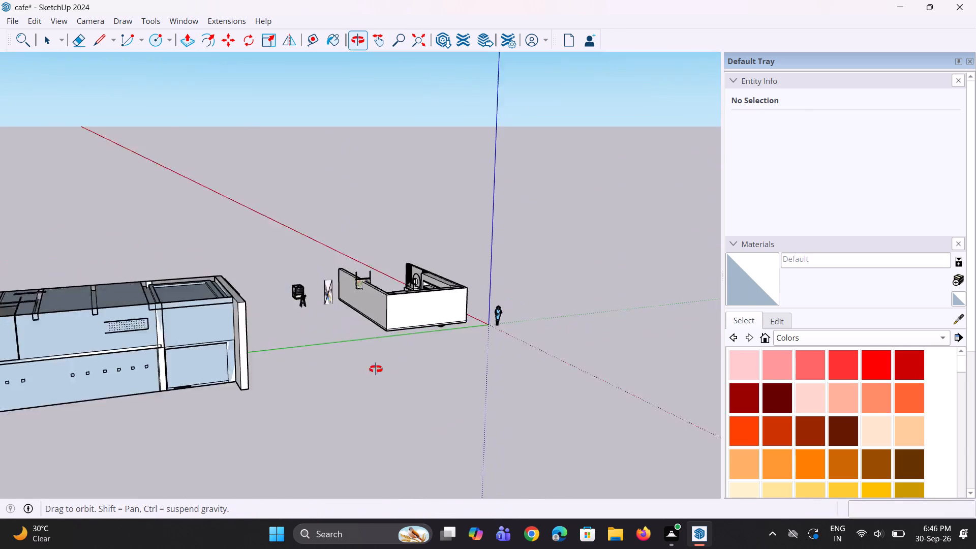
middle_click_drag(376, 369, 3, 257)
middle_click_drag(474, 246, 193, 425)
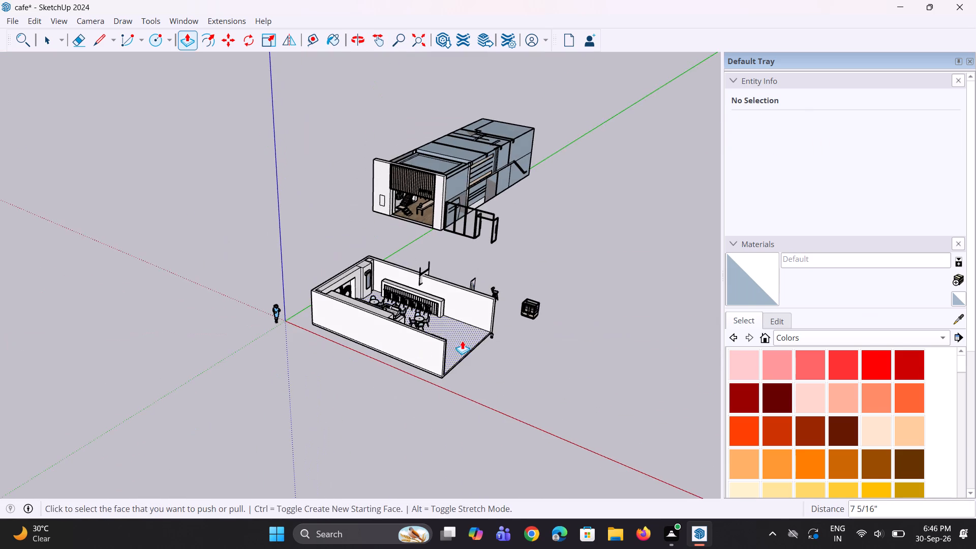
middle_click_drag(462, 341, 0, 291)
scroll(260, 263, "up", 3)
middle_click_drag(286, 290, 263, 370)
scroll(263, 370, "up", 6)
scroll(217, 317, "up", 3)
middle_click_drag(212, 310, 230, 306)
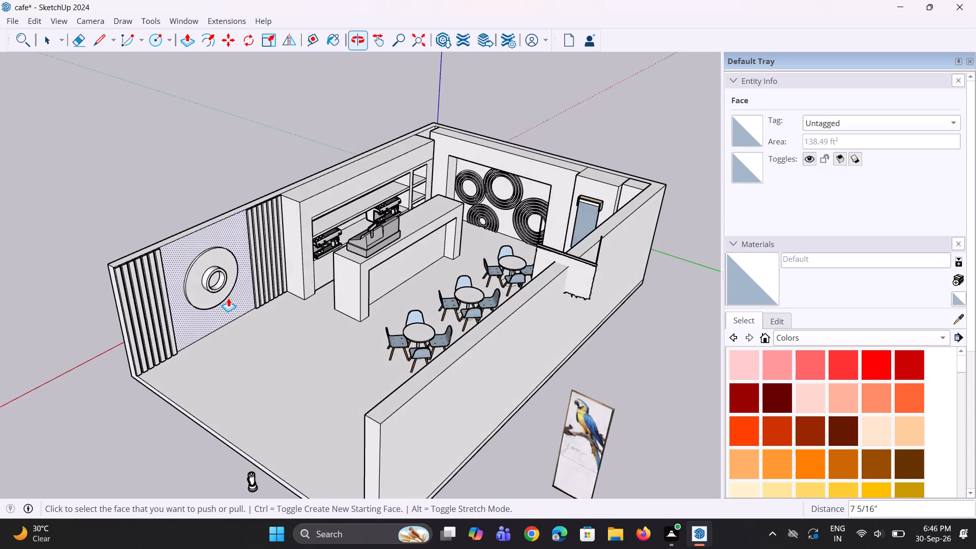
scroll(221, 286, "up", 10)
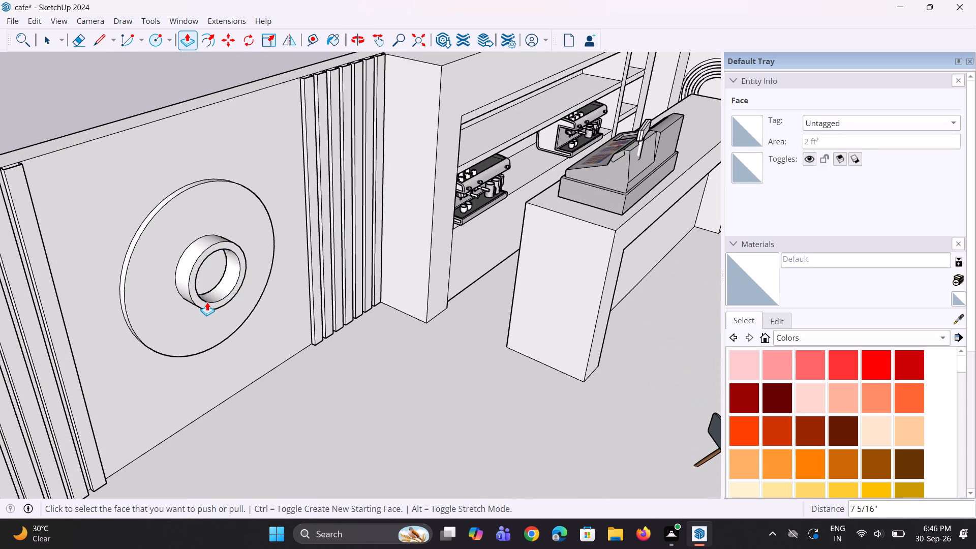
left_click(206, 302)
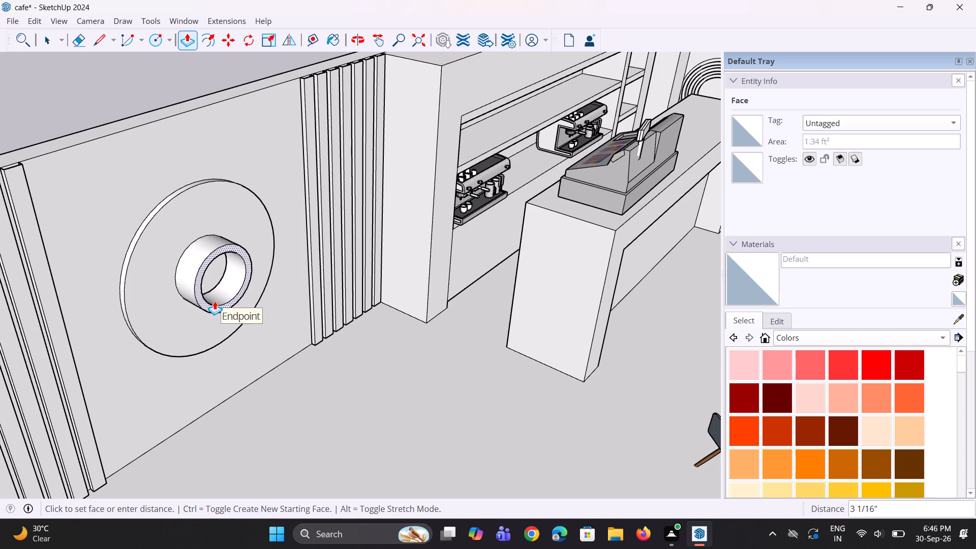
key("Escape")
scroll(199, 301, "up", 3)
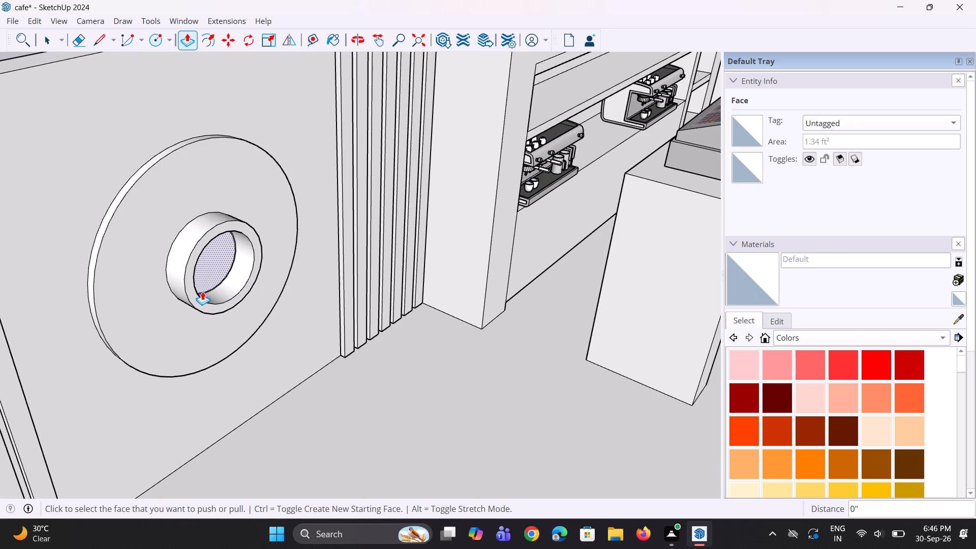
left_click(193, 286)
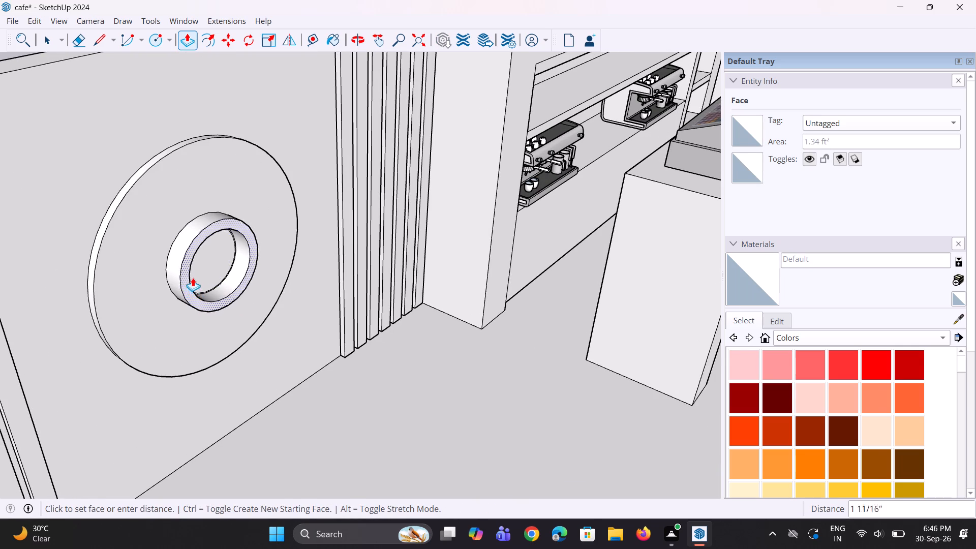
left_click(194, 276)
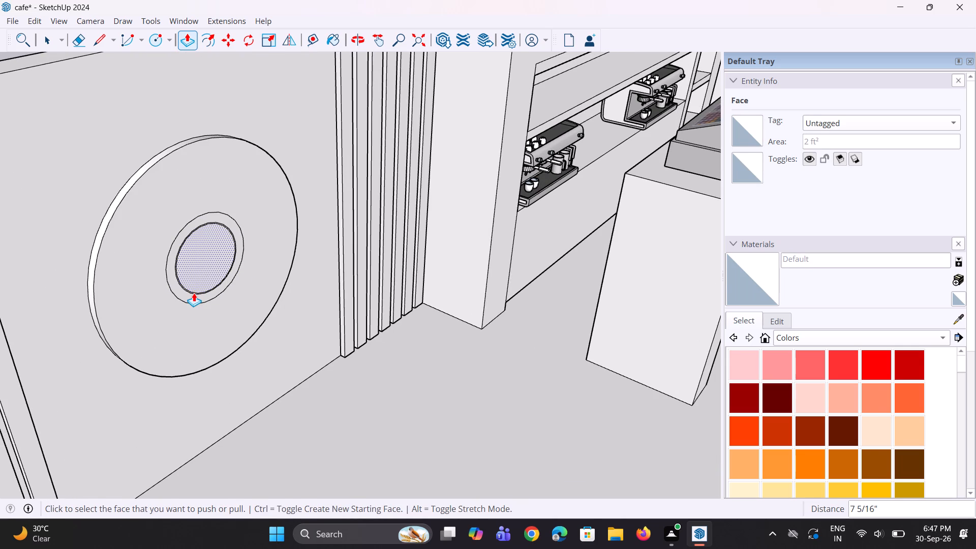
Pull the ring face out about 3 1/4" from the disc and clear the selection.
left_click(207, 294)
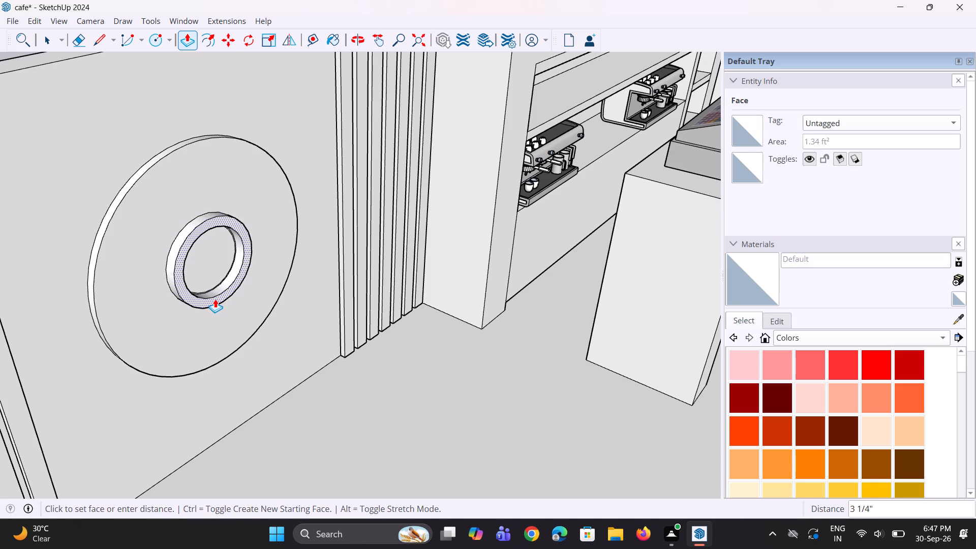
left_click(215, 299)
scroll(276, 308, "down", 5)
key("space")
key("space")
key("space")
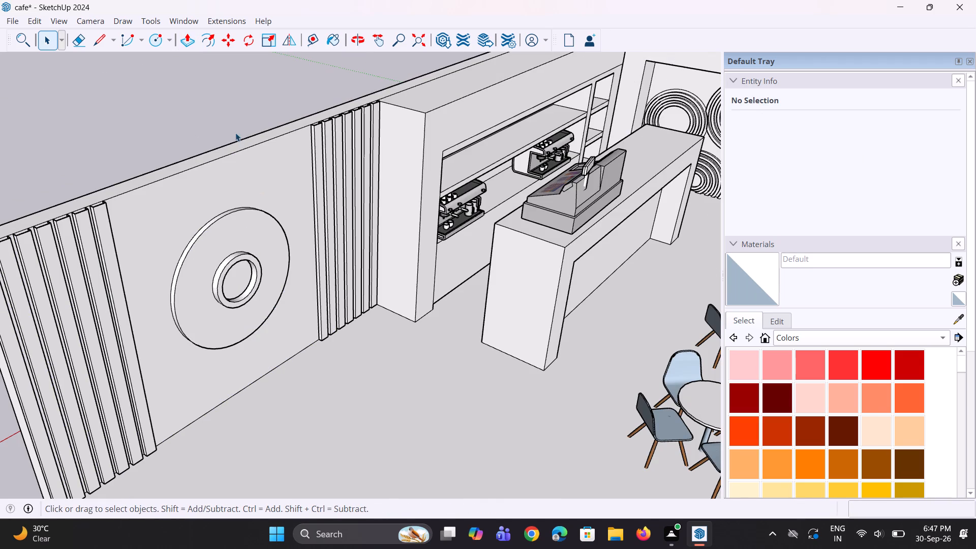
left_click(235, 133)
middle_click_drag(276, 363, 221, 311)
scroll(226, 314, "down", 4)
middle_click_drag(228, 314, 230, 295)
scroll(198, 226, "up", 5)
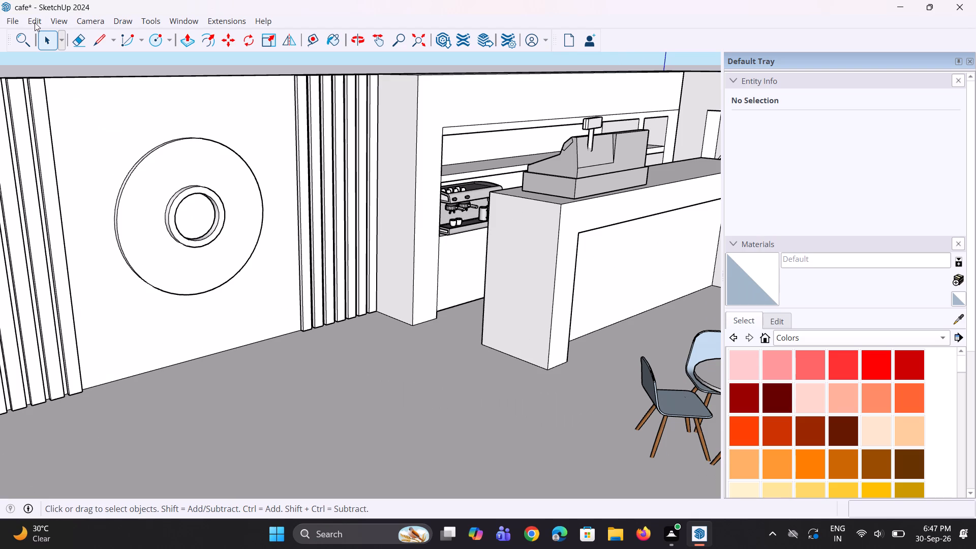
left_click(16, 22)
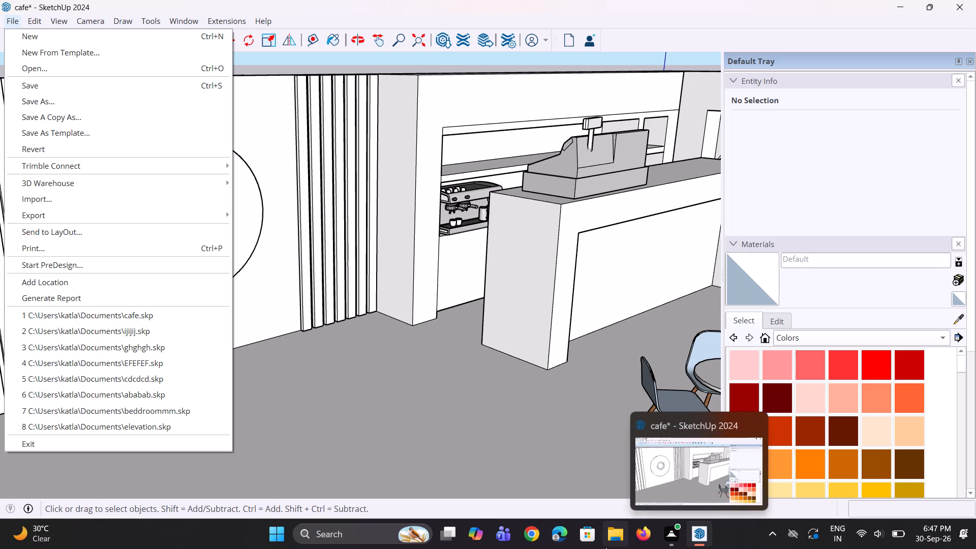
Switch to Chrome, open the 3D Warehouse site and search for "sofa" models.
left_click(538, 537)
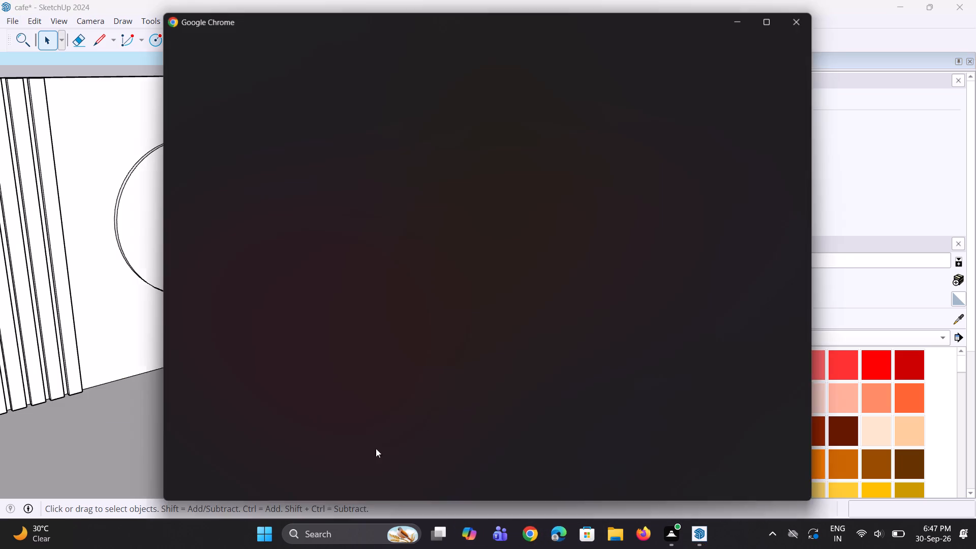
left_click(347, 238)
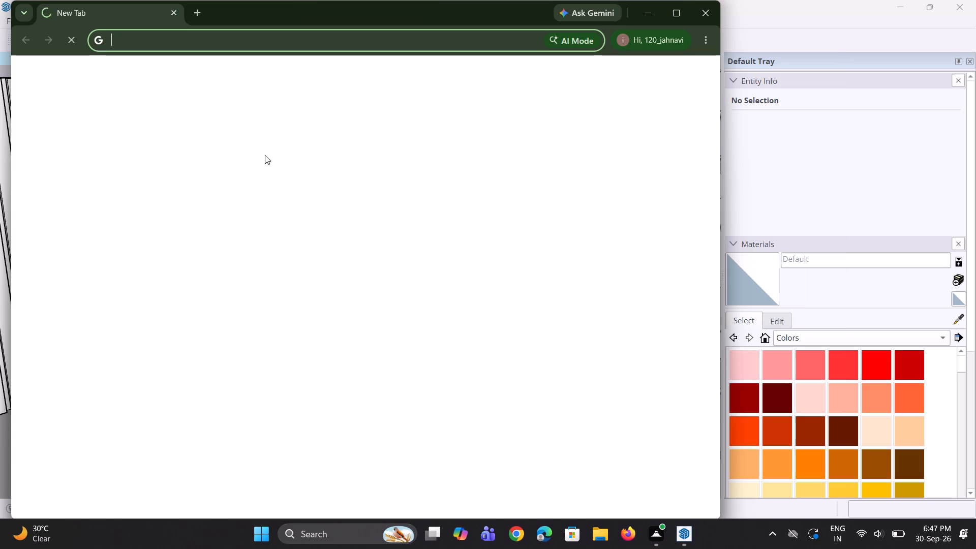
left_click(232, 256)
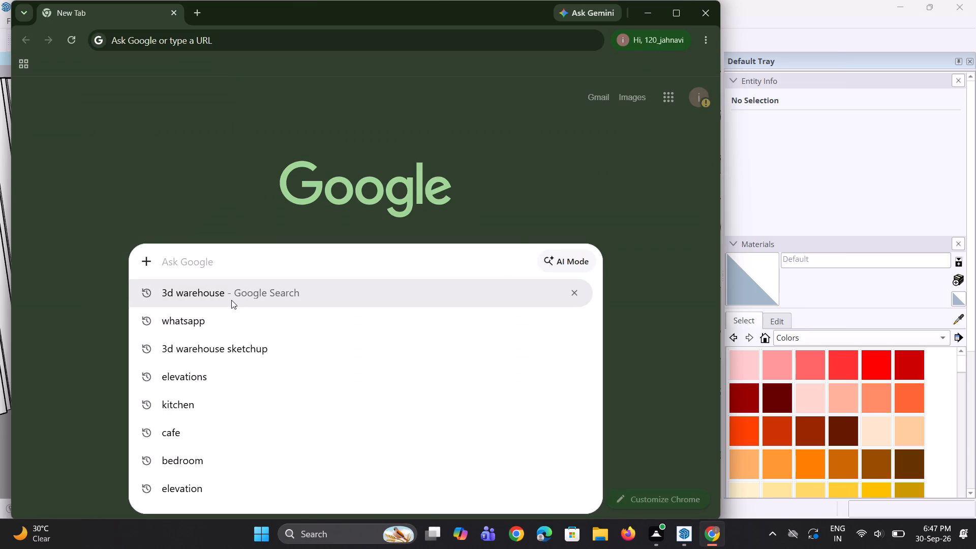
left_click(231, 300)
left_click(173, 203)
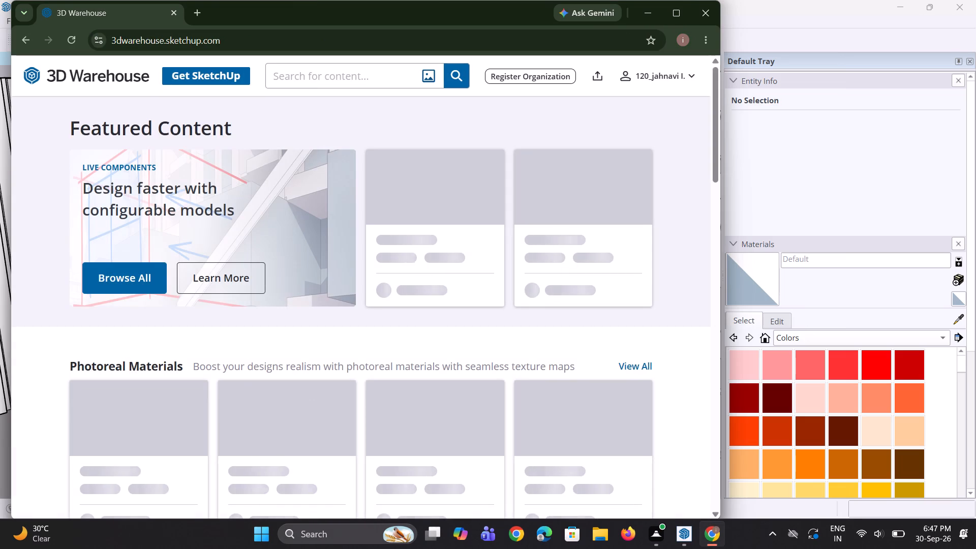
left_click(359, 81)
type("sofa")
key("Return")
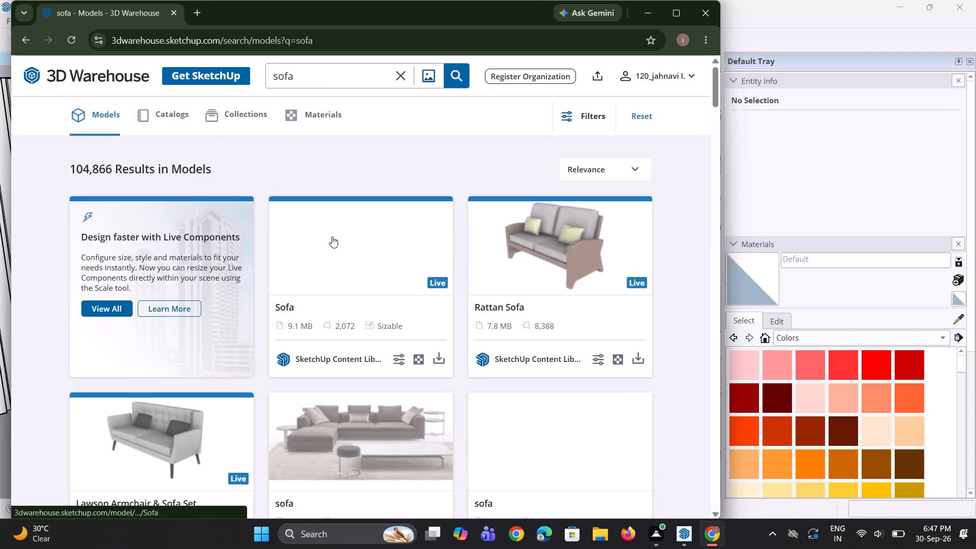
Download the "sofa blue" model from the search results as a SketchUp file.
scroll(333, 237, "down", 3)
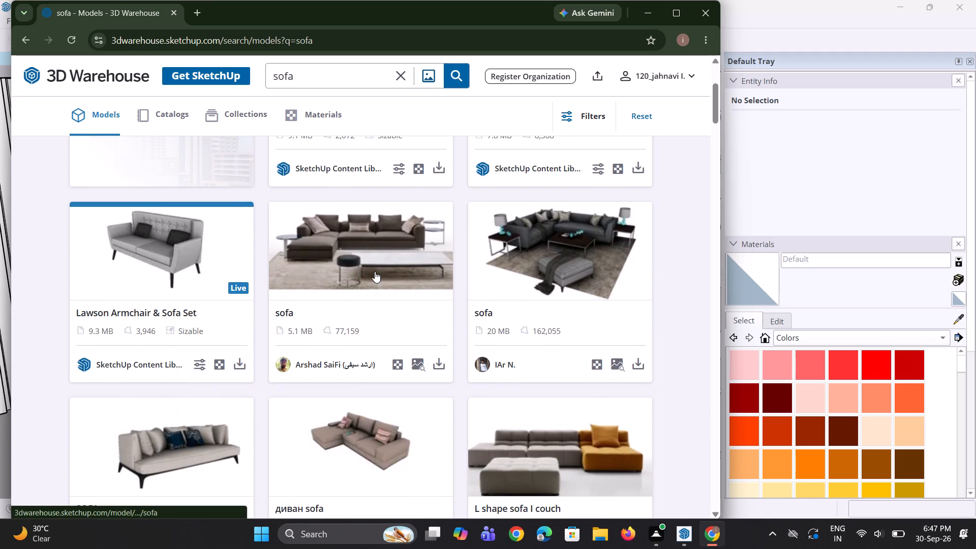
scroll(375, 271, "down", 2)
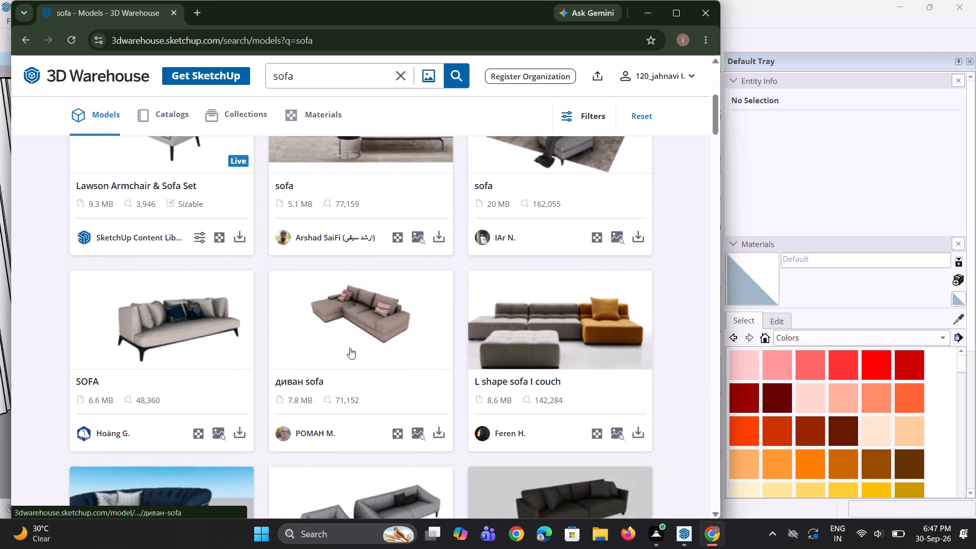
scroll(526, 356, "down", 3)
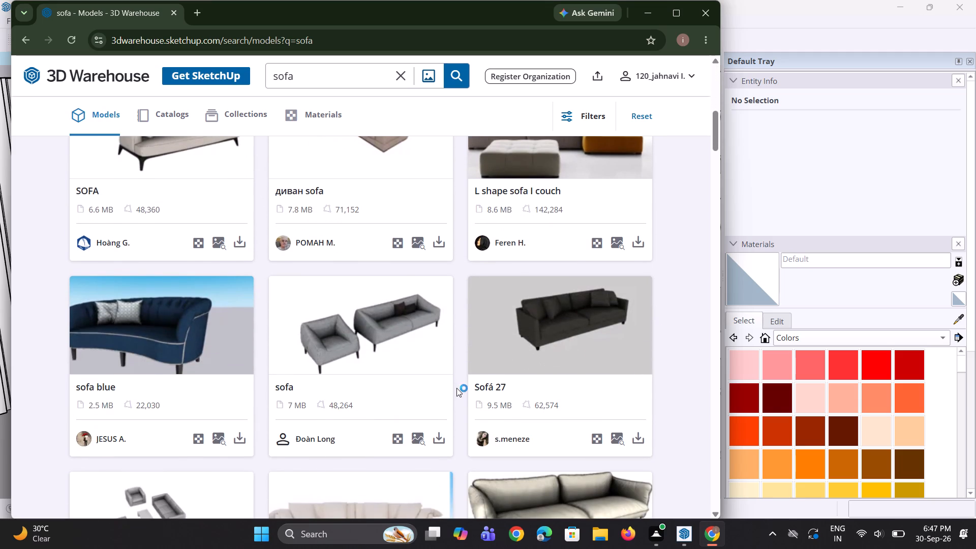
scroll(349, 369, "down", 1)
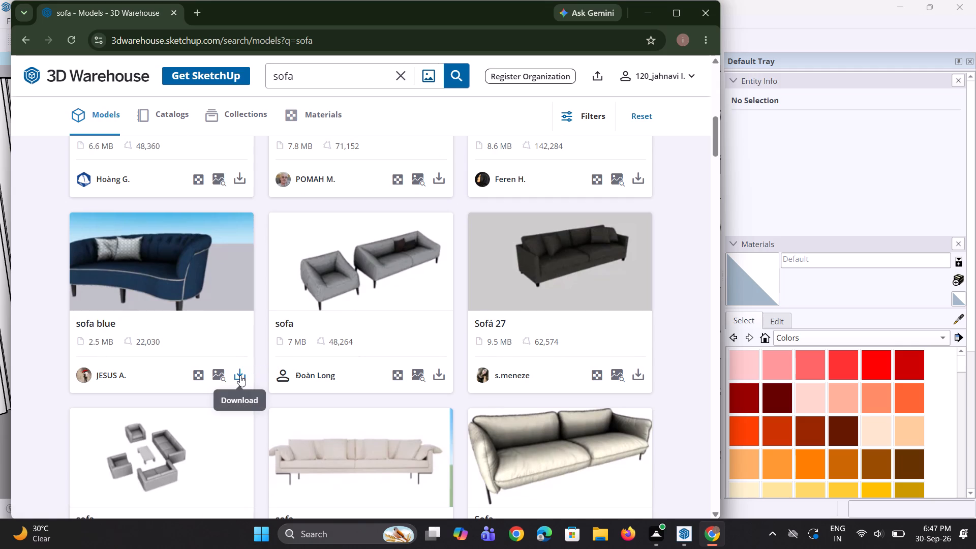
left_click(240, 375)
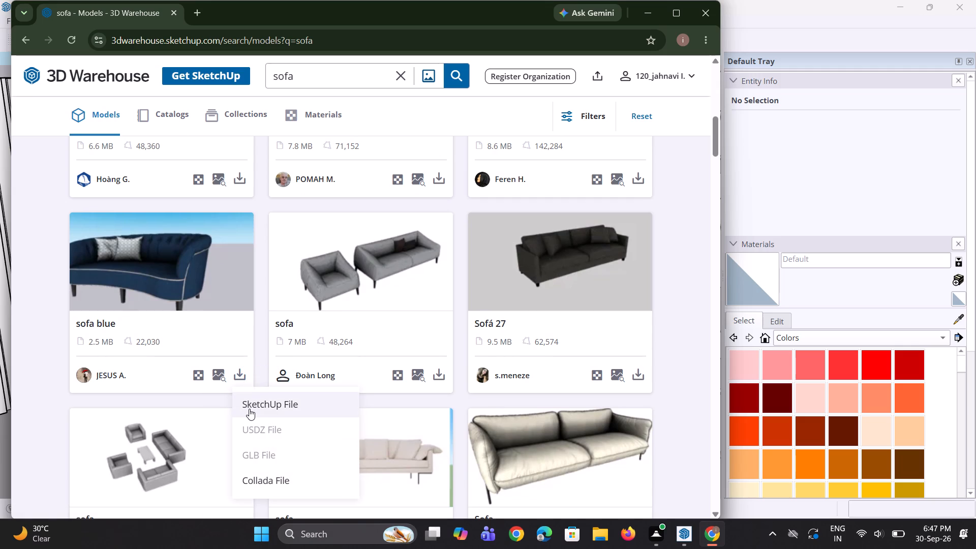
left_click(249, 409)
Download the 8.7 MB grey three-seat "sofa" model with the wooden base as a SketchUp file.
scroll(299, 318, "down", 6)
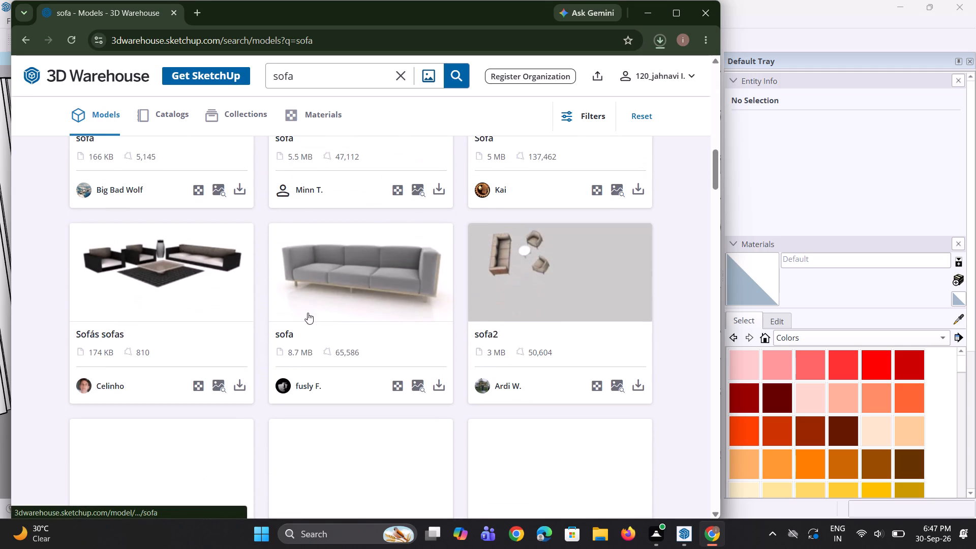
left_click(442, 393)
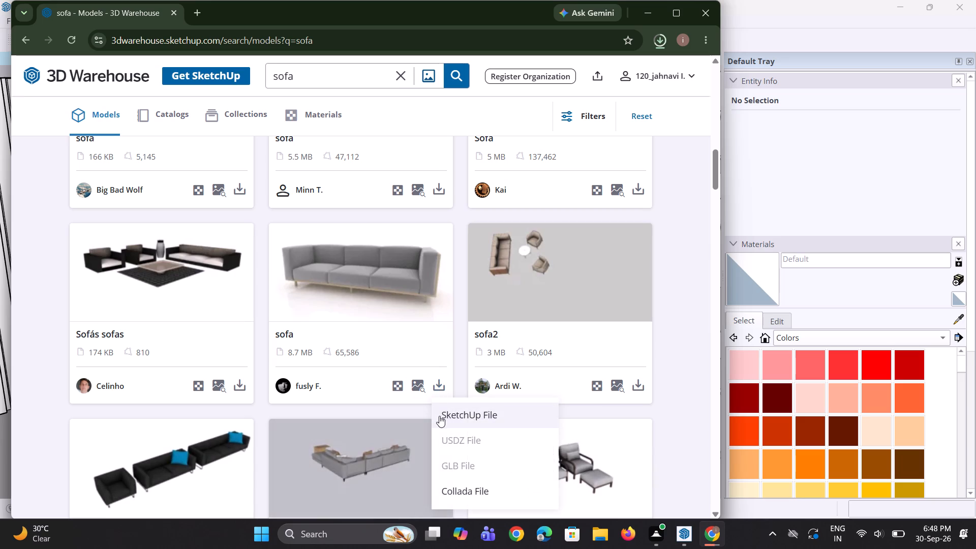
left_click(439, 416)
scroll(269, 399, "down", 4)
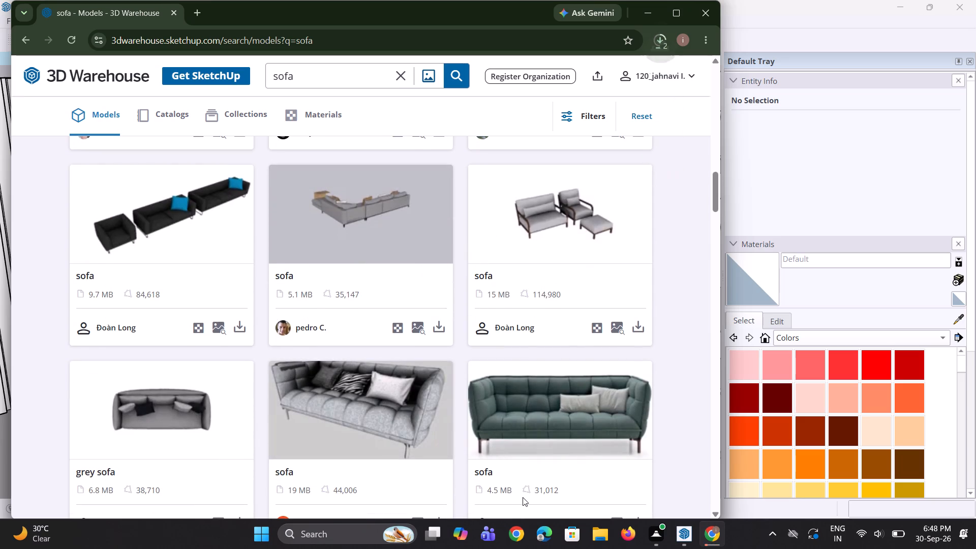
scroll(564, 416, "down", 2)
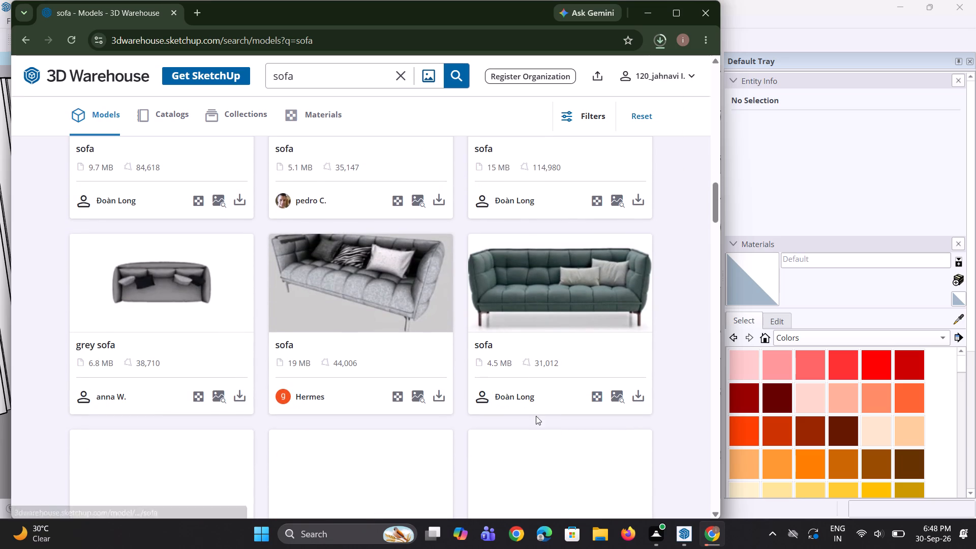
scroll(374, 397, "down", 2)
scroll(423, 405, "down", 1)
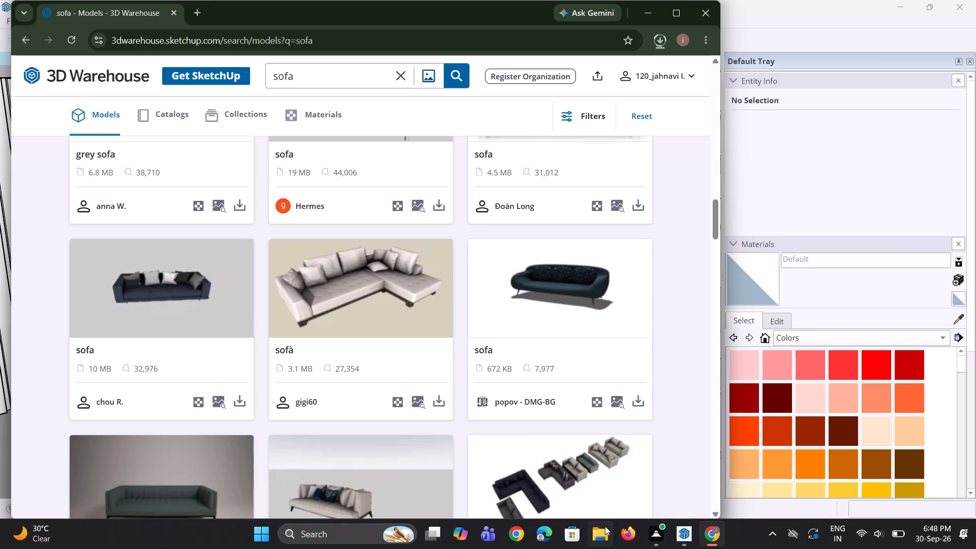
Switch to SketchUp, import the downloaded sofa-05 (1) model and place it on the floor in front of the ringed-disc wall.
left_click(687, 531)
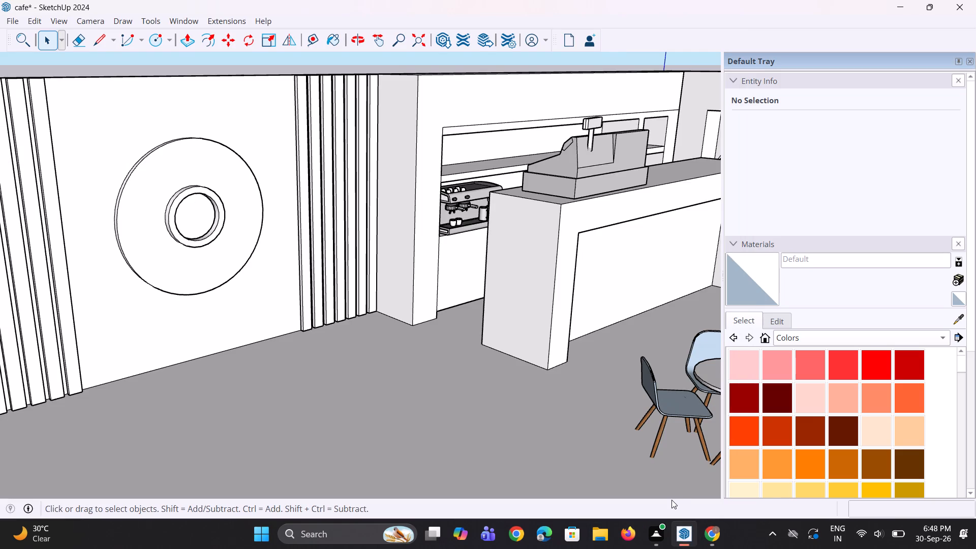
scroll(455, 481, "down", 1)
scroll(425, 322, "down", 3)
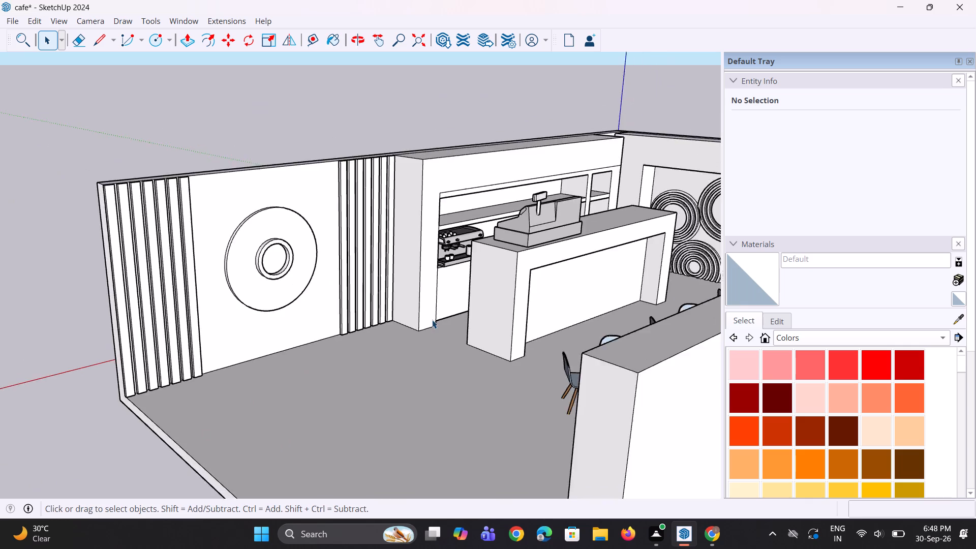
scroll(432, 320, "down", 4)
middle_click_drag(428, 346, 295, 394)
scroll(286, 382, "up", 2)
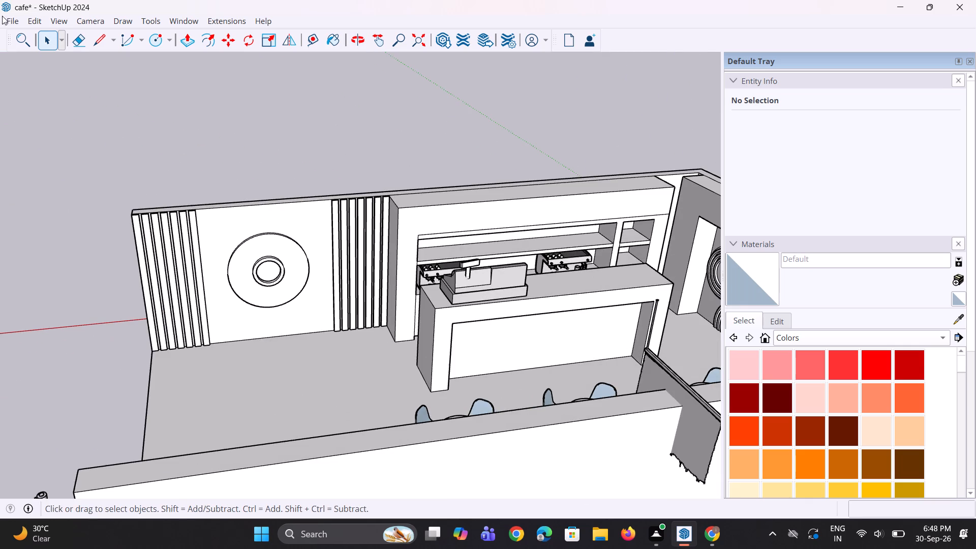
left_click(8, 23)
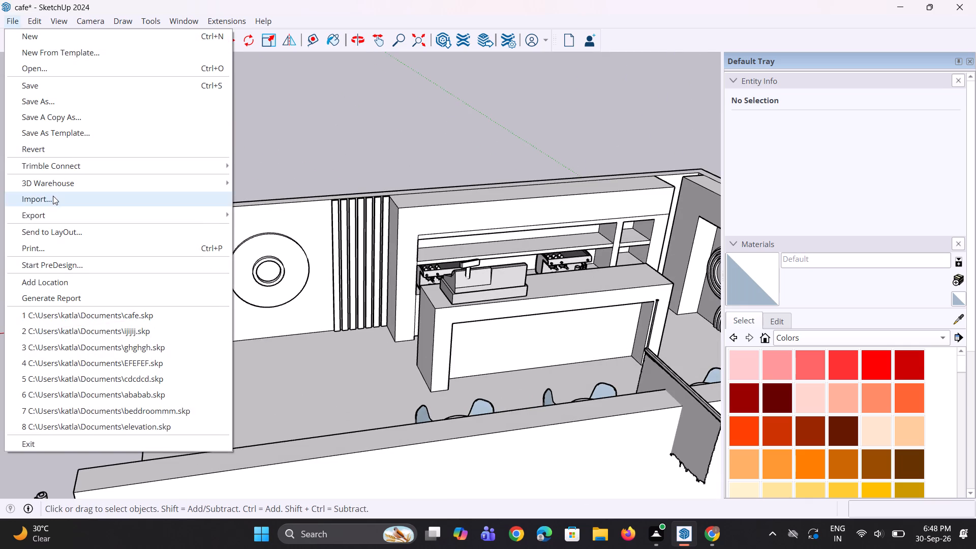
left_click(53, 196)
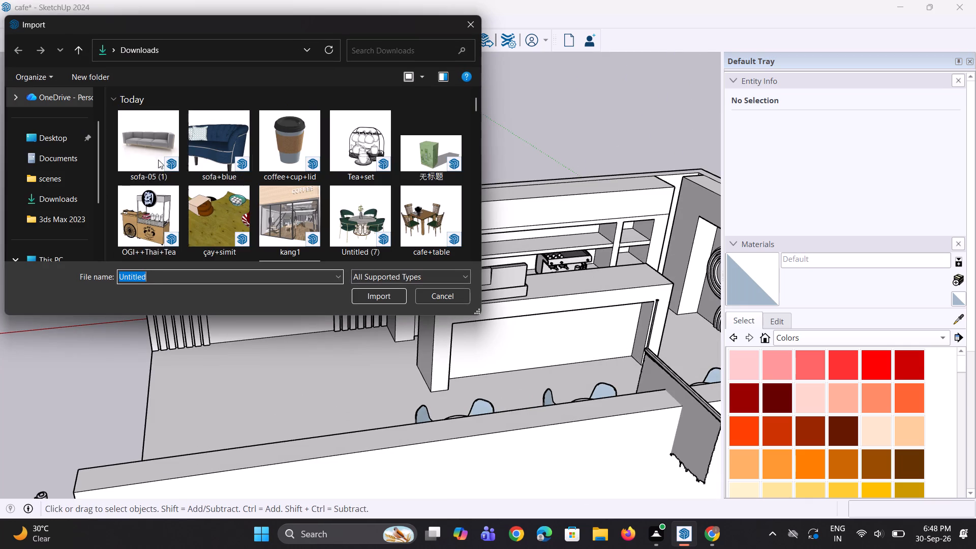
left_click(152, 157)
left_click(385, 295)
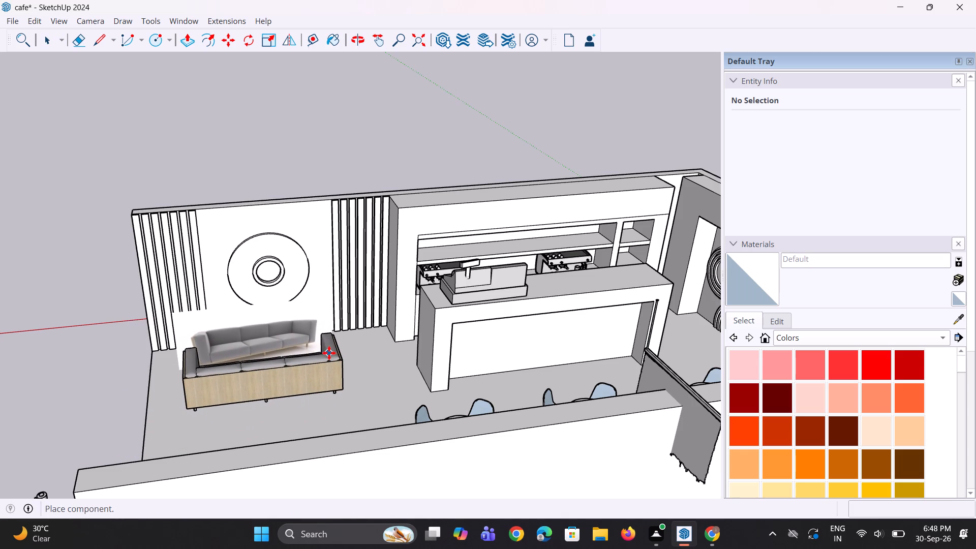
left_click(329, 353)
Explode the imported sofa component and delete the sofa picture panel standing behind it.
right_click(280, 365)
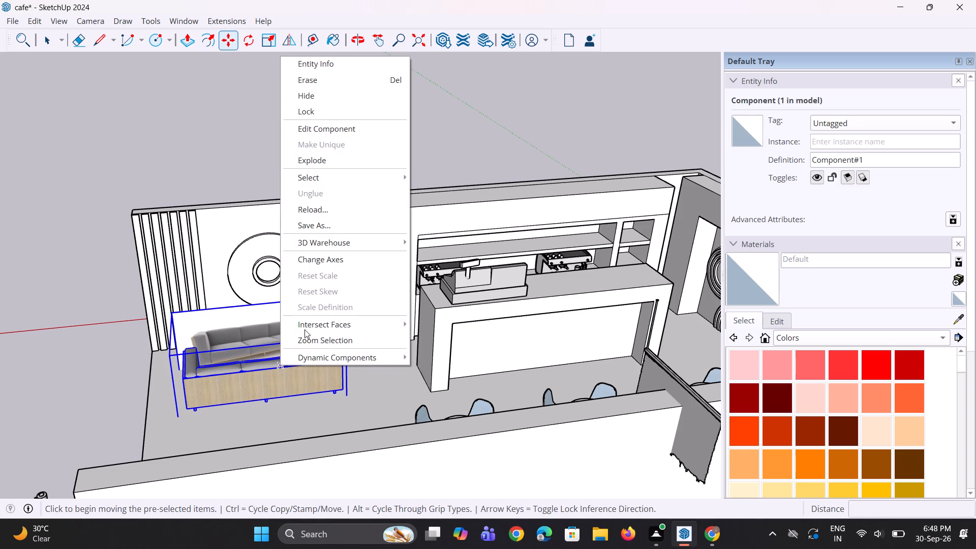
left_click(329, 162)
scroll(237, 335, "up", 3)
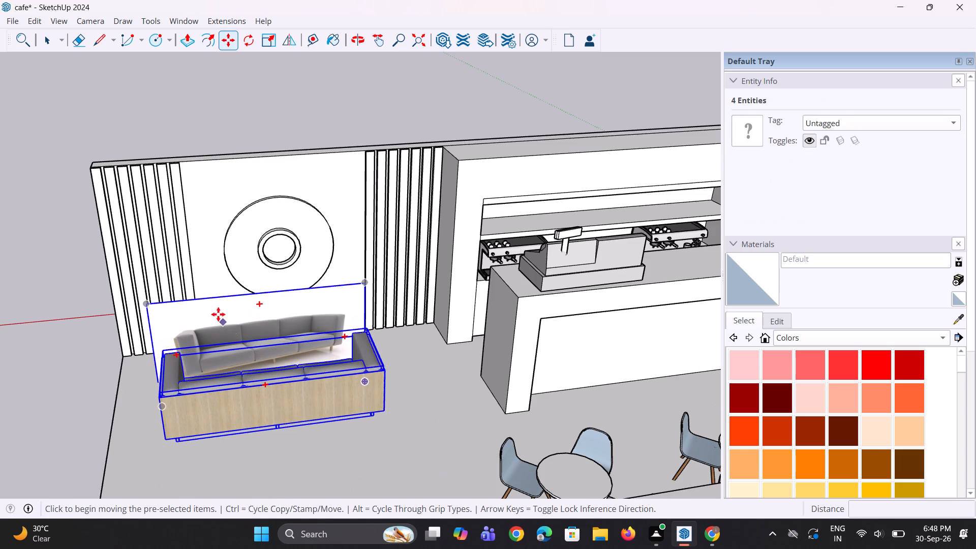
key("space")
key("space")
left_click(70, 316)
scroll(216, 338, "up", 2)
left_click(218, 331)
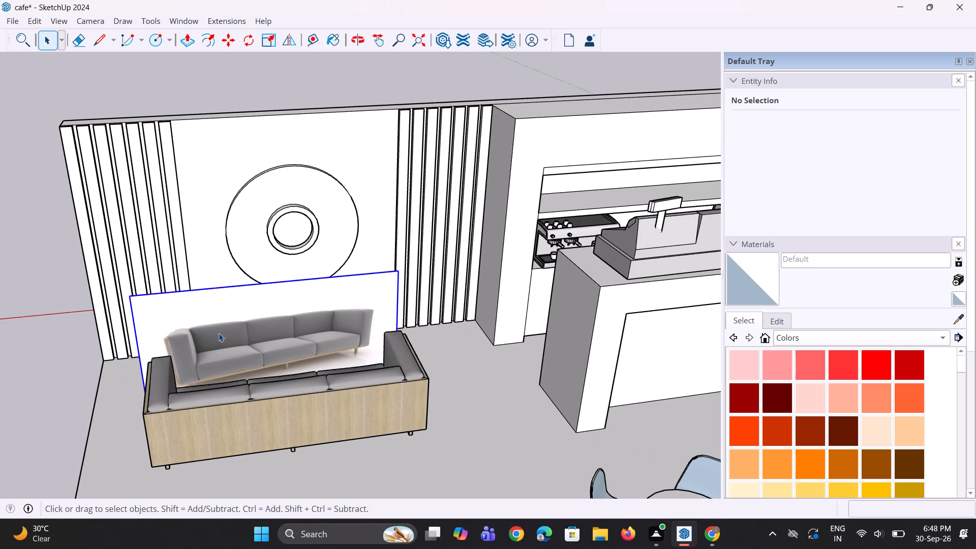
key("Delete")
scroll(201, 385, "down", 3)
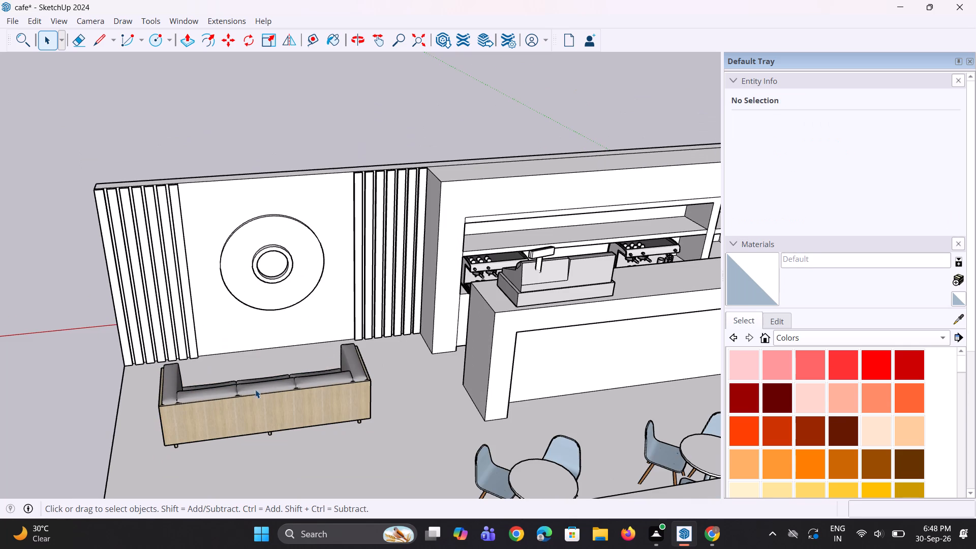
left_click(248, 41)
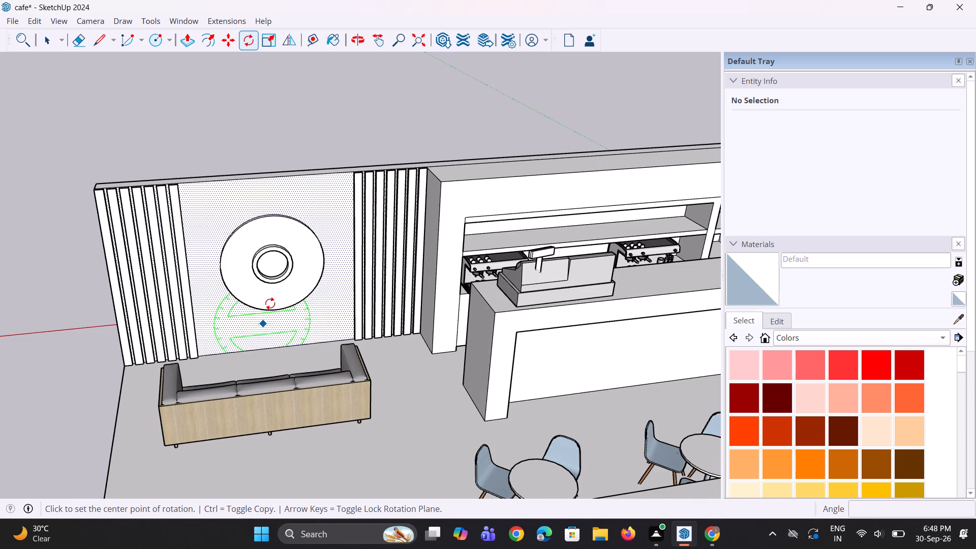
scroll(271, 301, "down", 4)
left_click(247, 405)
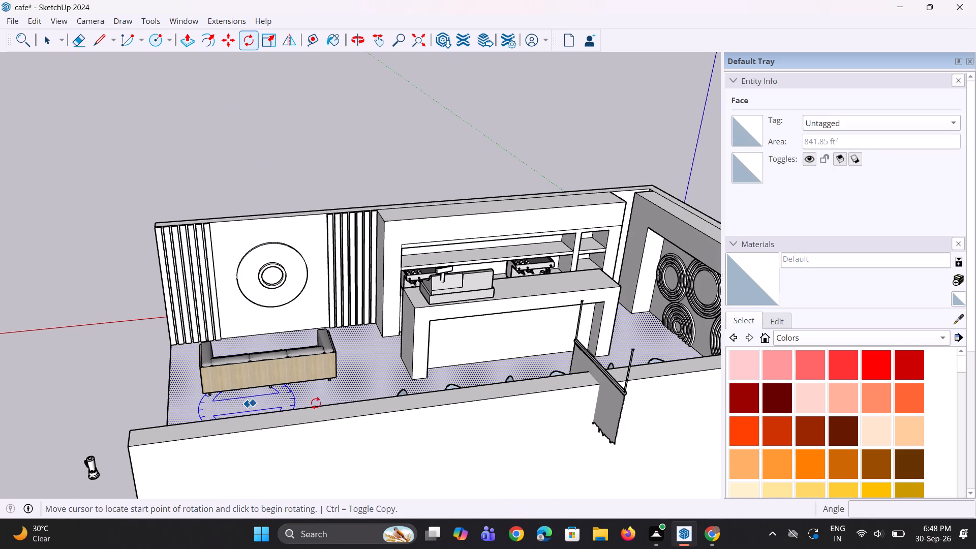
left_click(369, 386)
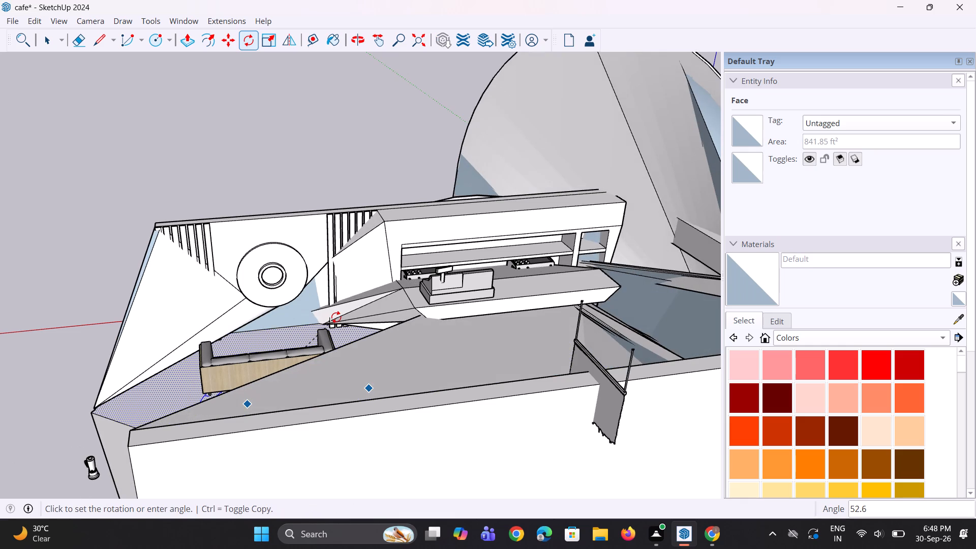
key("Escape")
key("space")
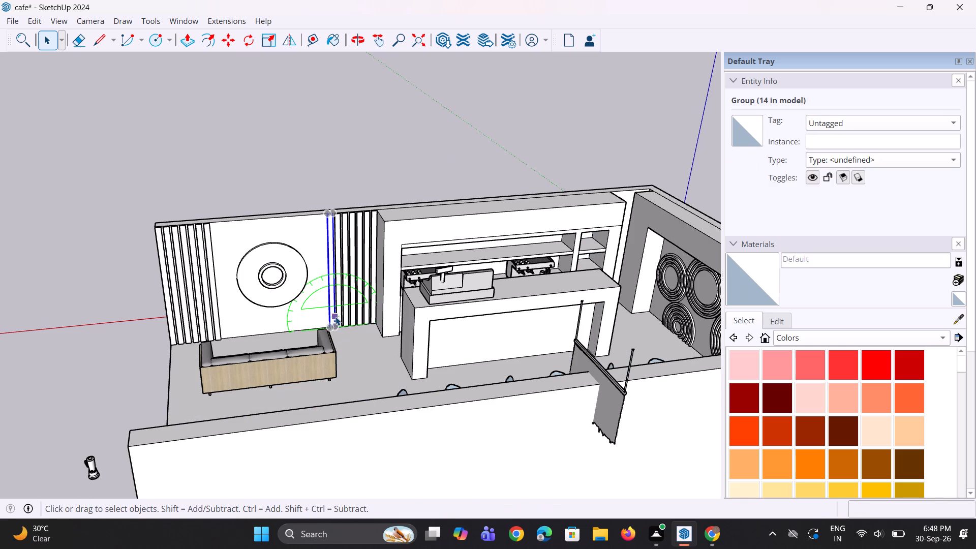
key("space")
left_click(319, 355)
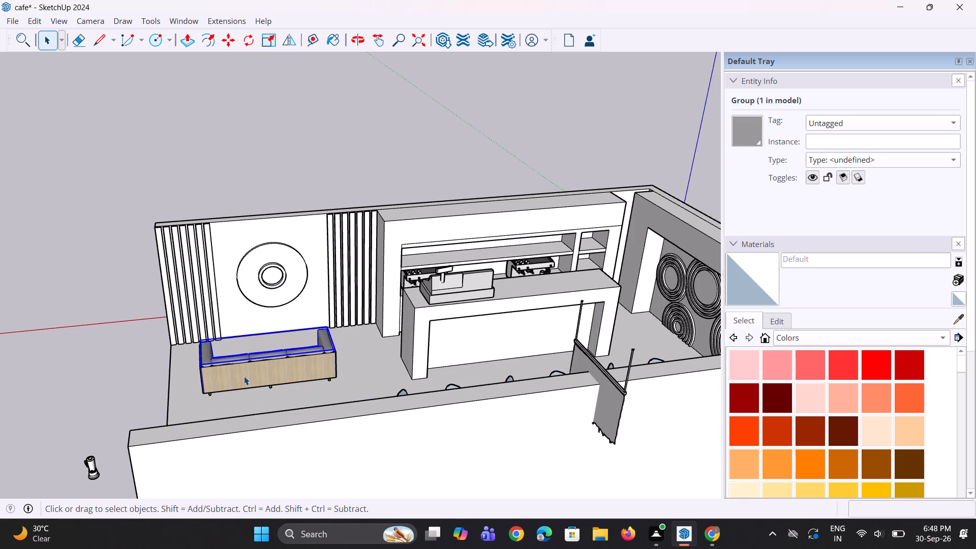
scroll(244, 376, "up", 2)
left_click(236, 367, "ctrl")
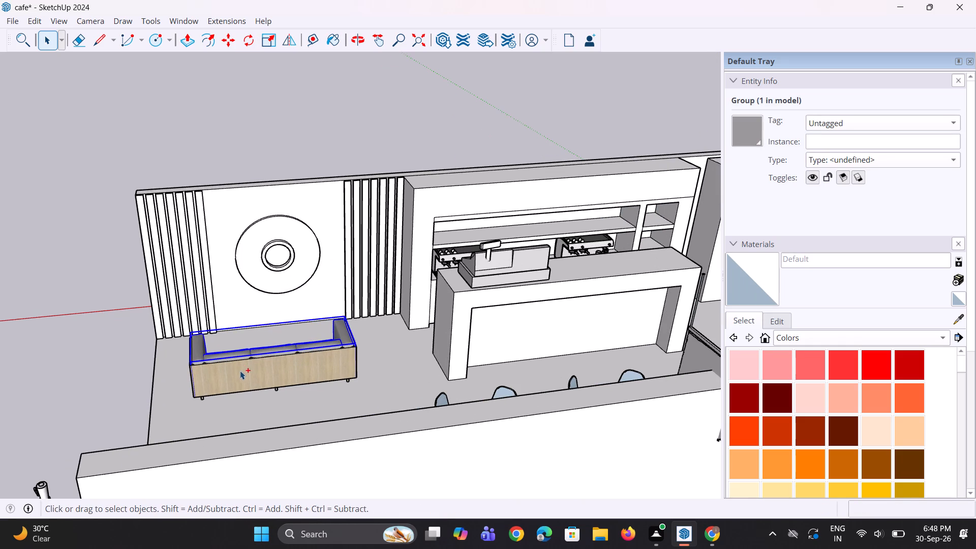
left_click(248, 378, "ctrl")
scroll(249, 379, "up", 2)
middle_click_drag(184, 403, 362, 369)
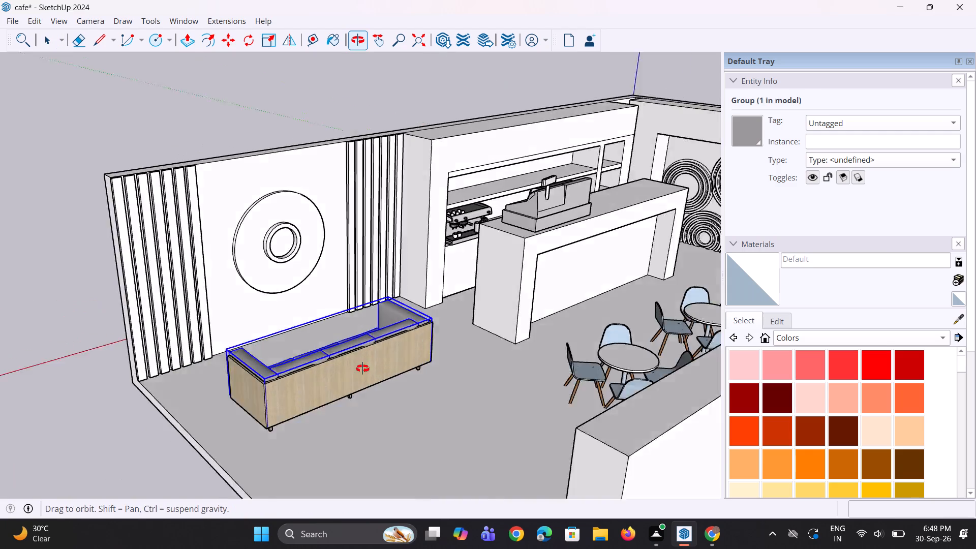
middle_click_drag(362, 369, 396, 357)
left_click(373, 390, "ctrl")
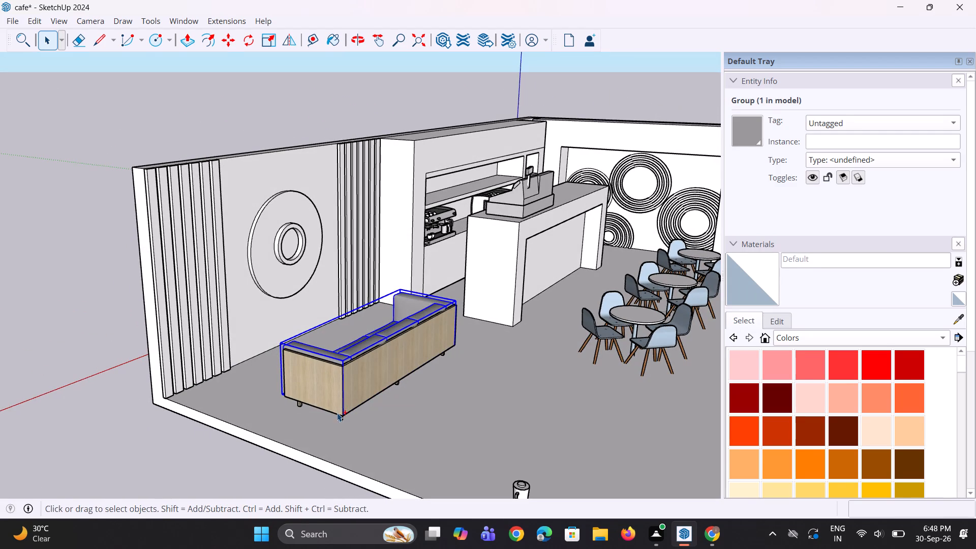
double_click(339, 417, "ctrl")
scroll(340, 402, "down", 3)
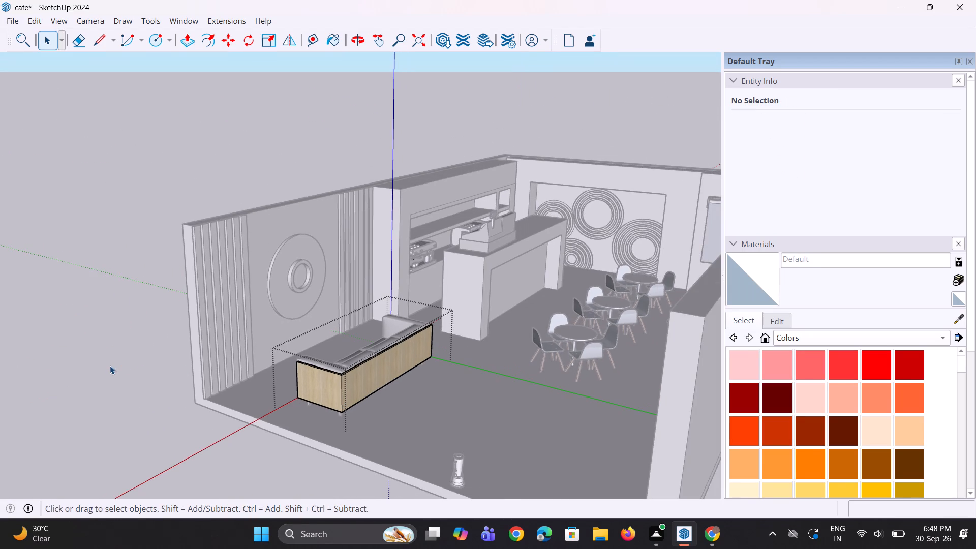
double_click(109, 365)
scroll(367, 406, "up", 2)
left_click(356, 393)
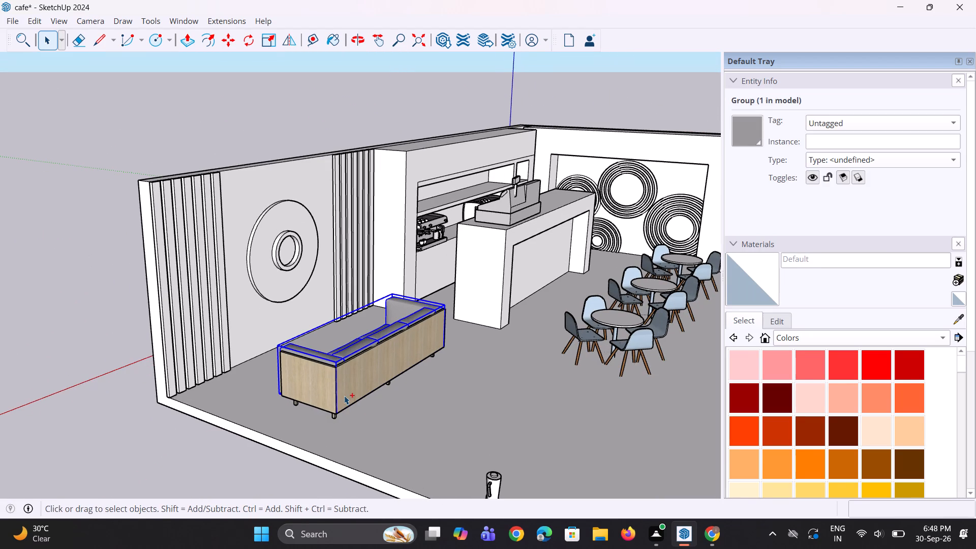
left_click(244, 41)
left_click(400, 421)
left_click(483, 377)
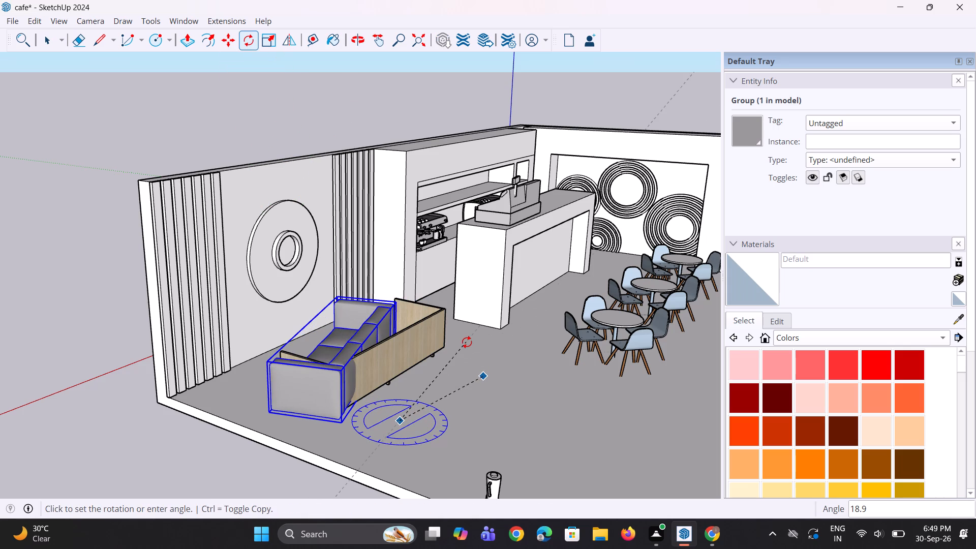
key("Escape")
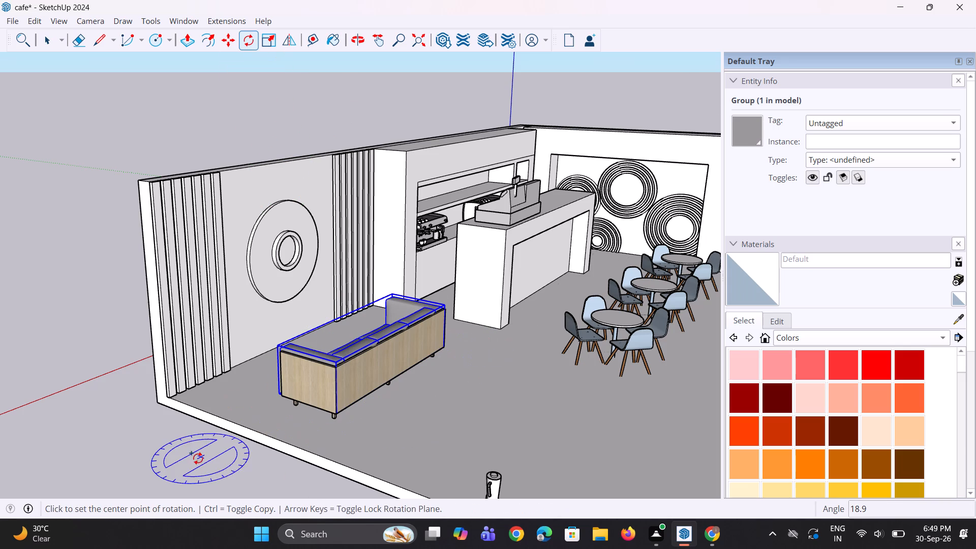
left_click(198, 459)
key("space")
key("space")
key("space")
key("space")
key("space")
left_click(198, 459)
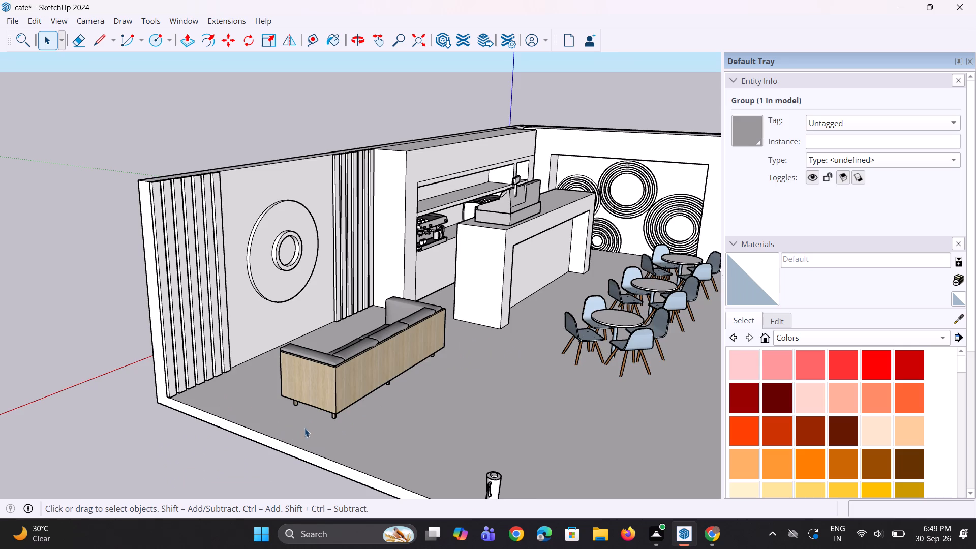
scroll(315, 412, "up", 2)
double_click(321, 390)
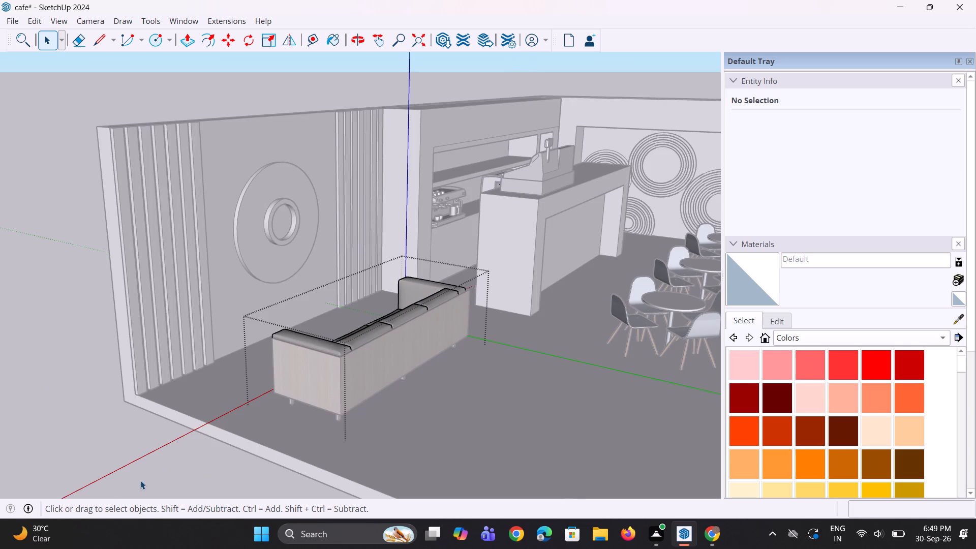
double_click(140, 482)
Combine the sofa's grey cushions, wooden casing and legs into a single group.
middle_click_drag(473, 383, 597, 393)
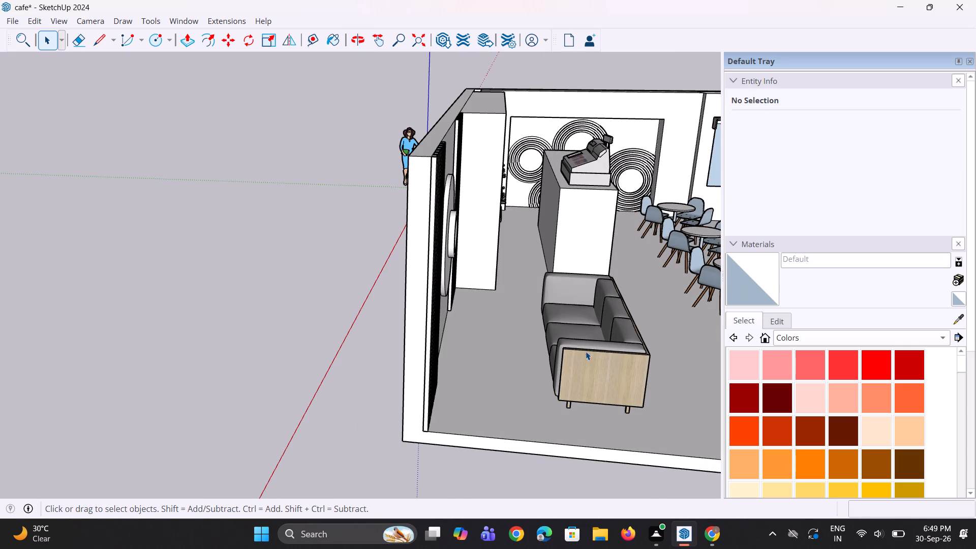
left_click(587, 347)
scroll(589, 358, "up", 2)
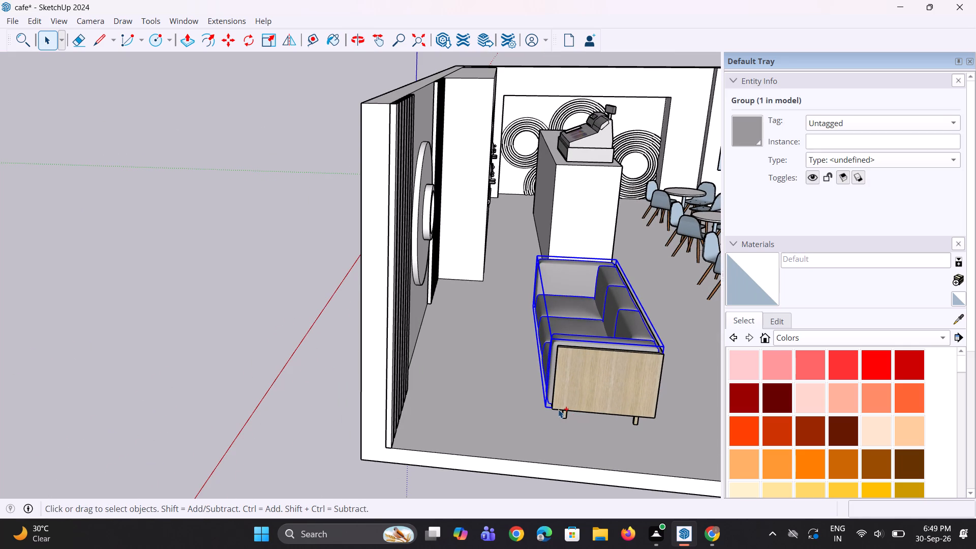
left_click(558, 409, "ctrl")
left_click(565, 414, "ctrl")
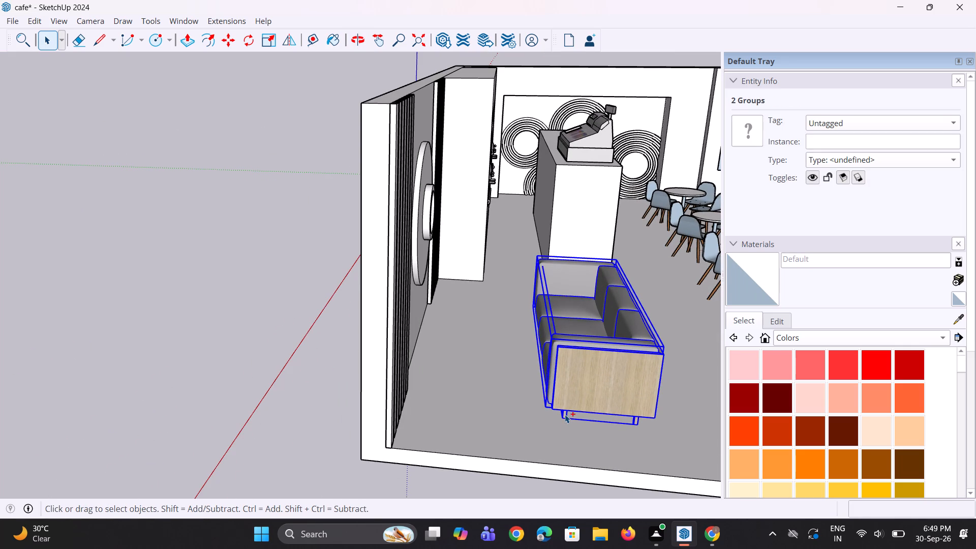
right_click(586, 351)
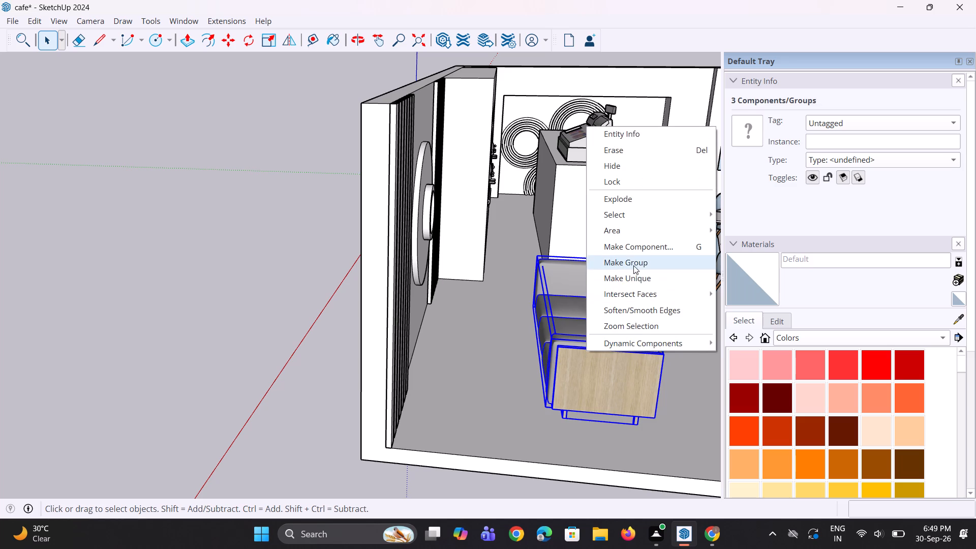
left_click(633, 265)
Rotate the grouped sofa 180° on the floor plane about a point beside it on the café floor.
scroll(546, 389, "down", 10)
middle_click_drag(632, 388, 534, 398)
left_click(251, 41)
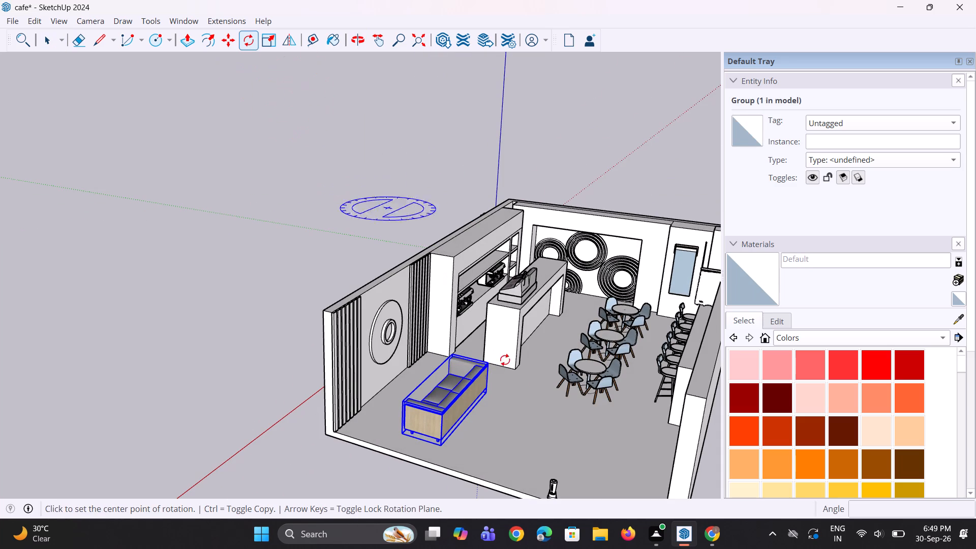
left_click(511, 458)
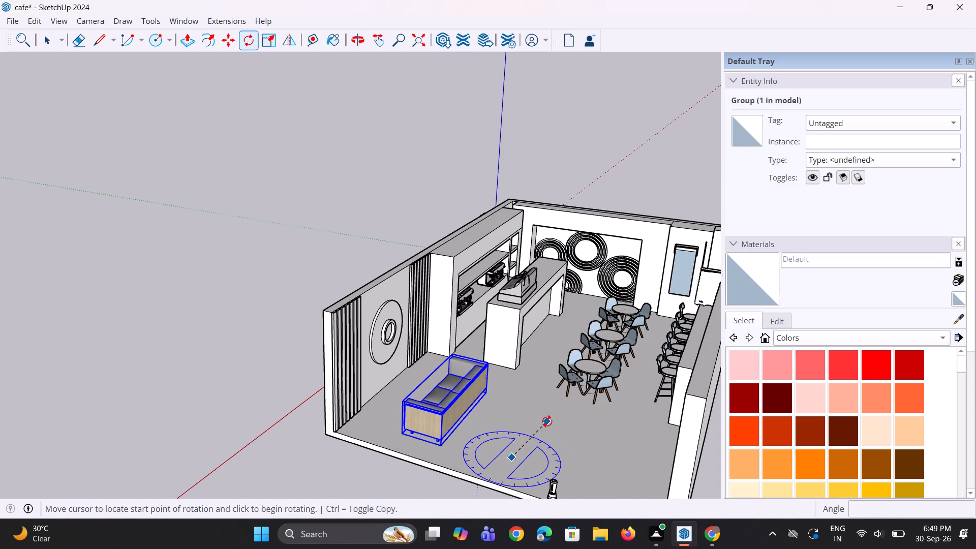
left_click(550, 408)
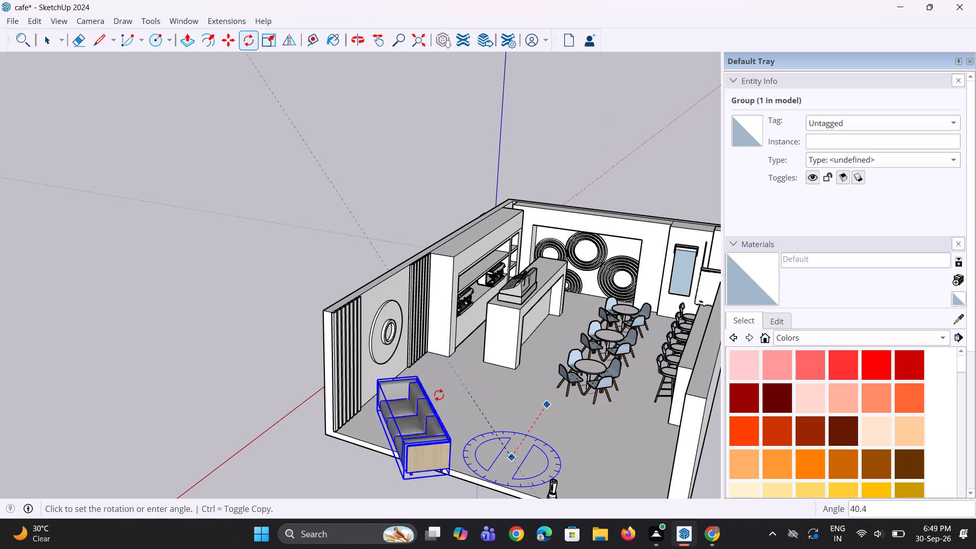
scroll(397, 489, "down", 4)
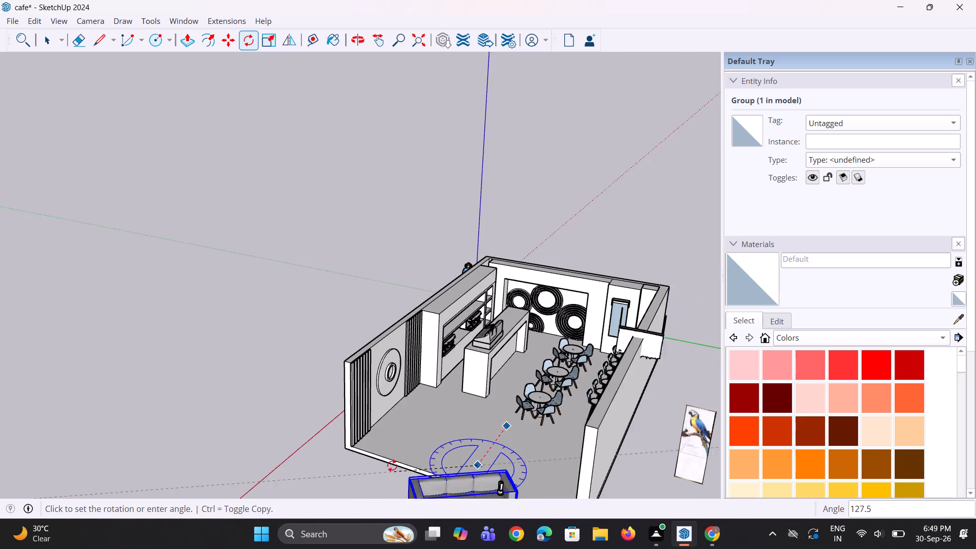
scroll(391, 465, "down", 3)
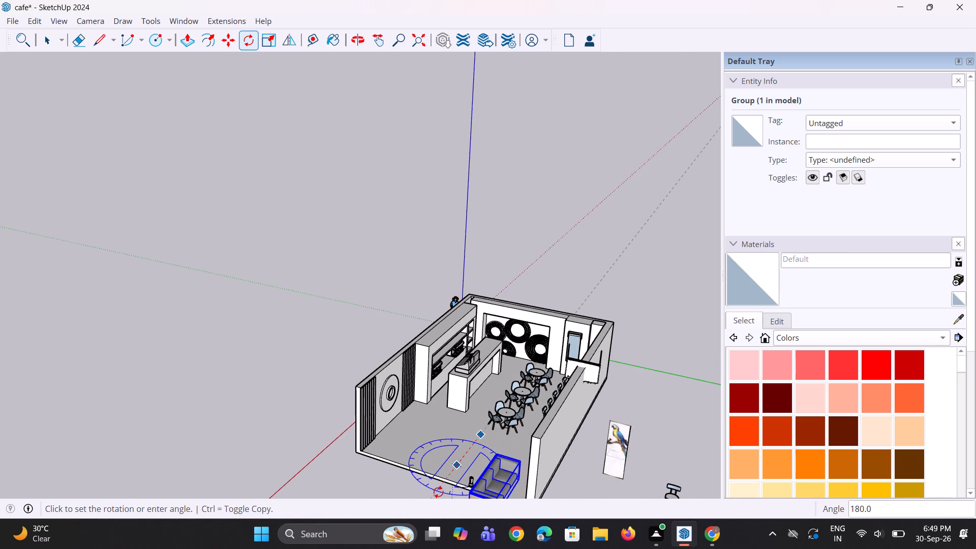
left_click(438, 492)
scroll(468, 434, "down", 4)
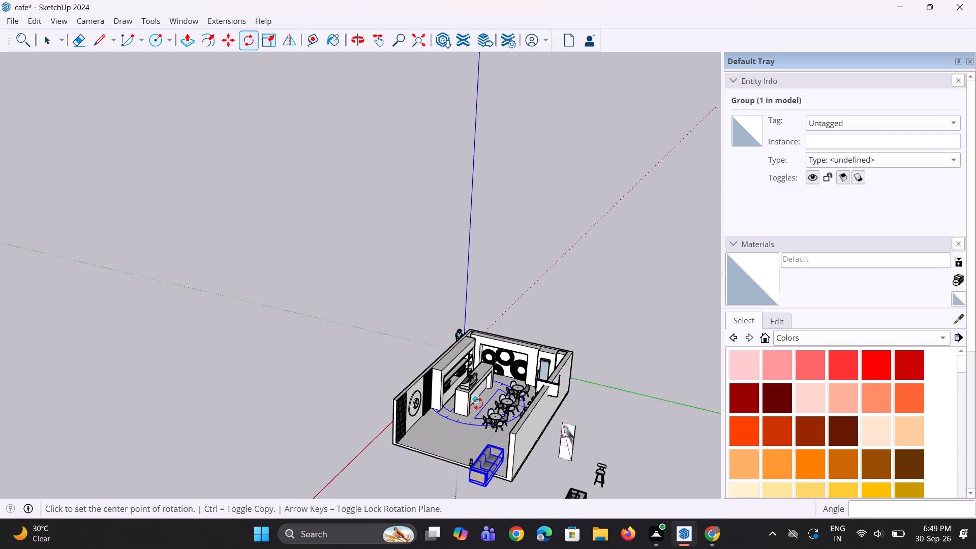
scroll(478, 404, "down", 4)
scroll(462, 475, "up", 14)
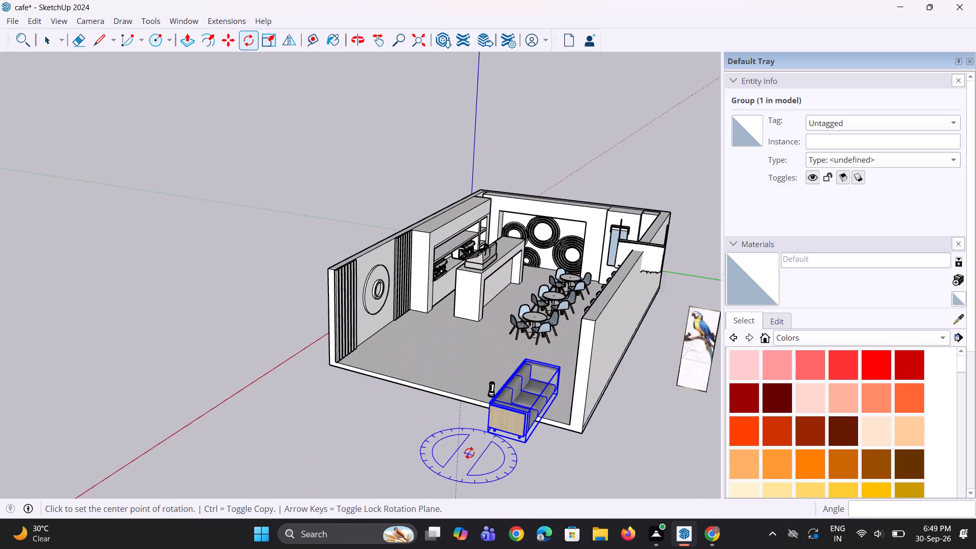
Move the grouped sofa about 18 ft across the café floor to the slatted panel beside the single ringed disc.
scroll(469, 453, "up", 2)
key("m")
left_click(489, 424)
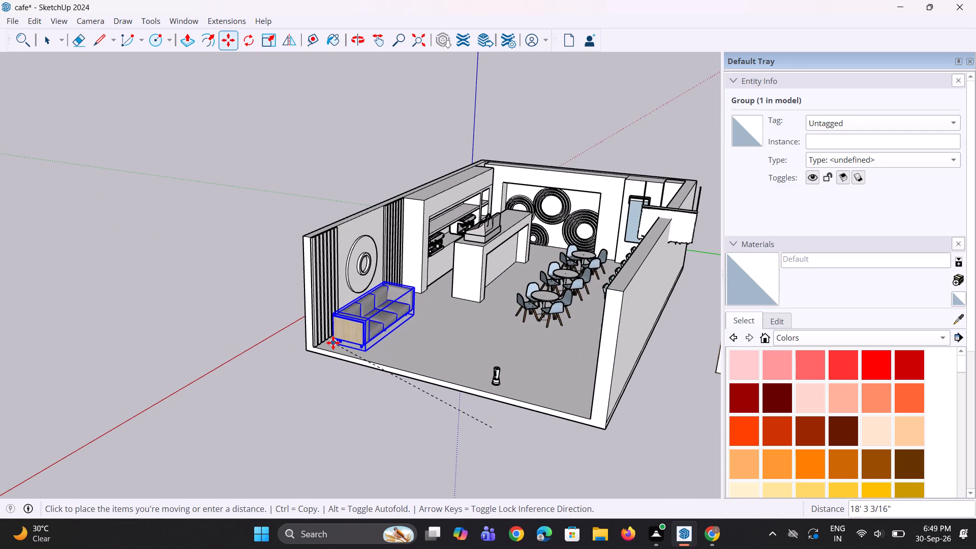
left_click(329, 345)
Slide the sofa about 2' 5" along the wall towards the serving counter so it sits beneath the ringed disc.
middle_click_drag(366, 376, 401, 341)
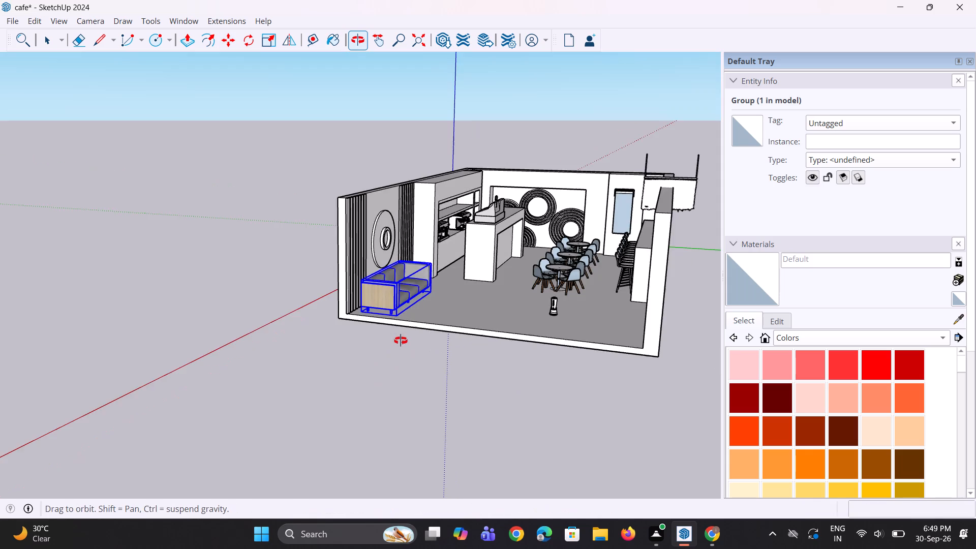
middle_click_drag(401, 341, 344, 433)
scroll(351, 342, "up", 4)
middle_click_drag(433, 350, 269, 378)
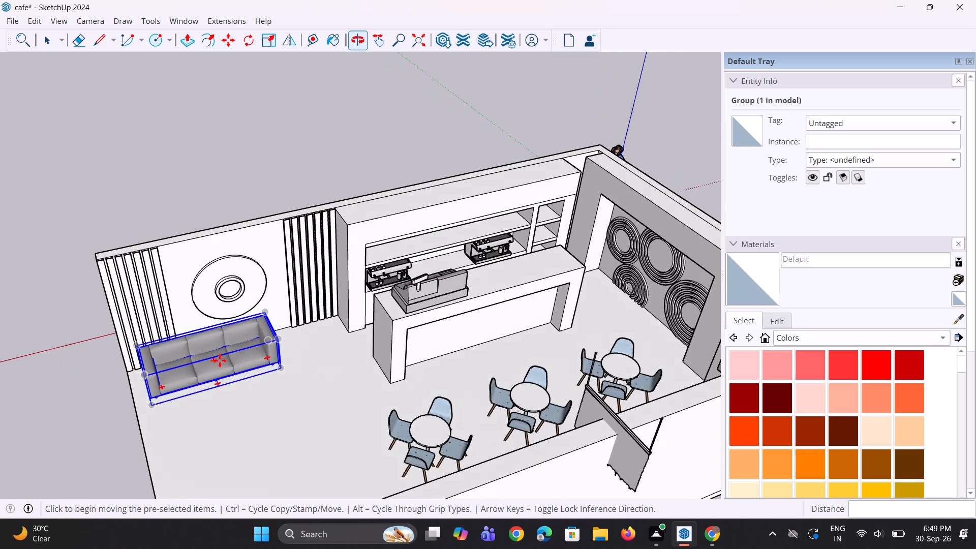
scroll(219, 358, "up", 3)
key("m")
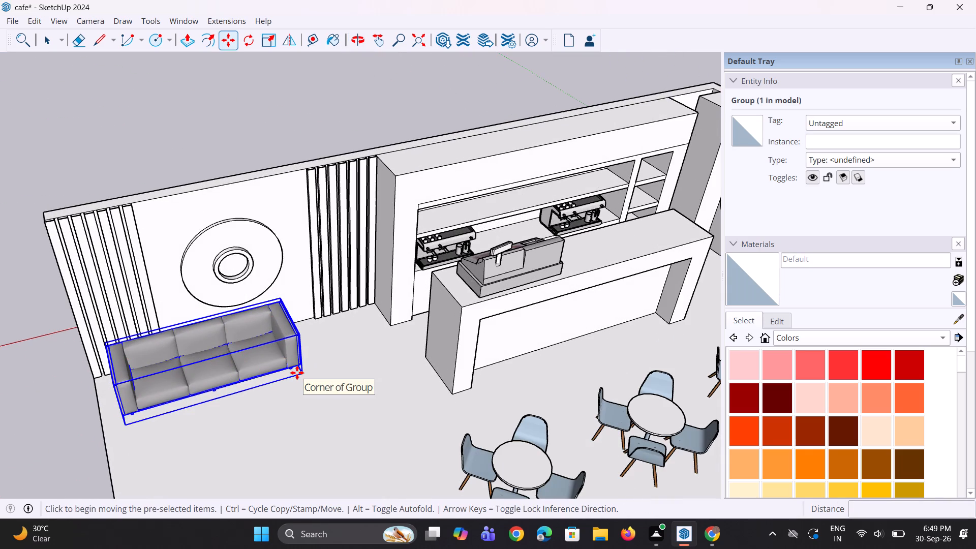
left_click(302, 372)
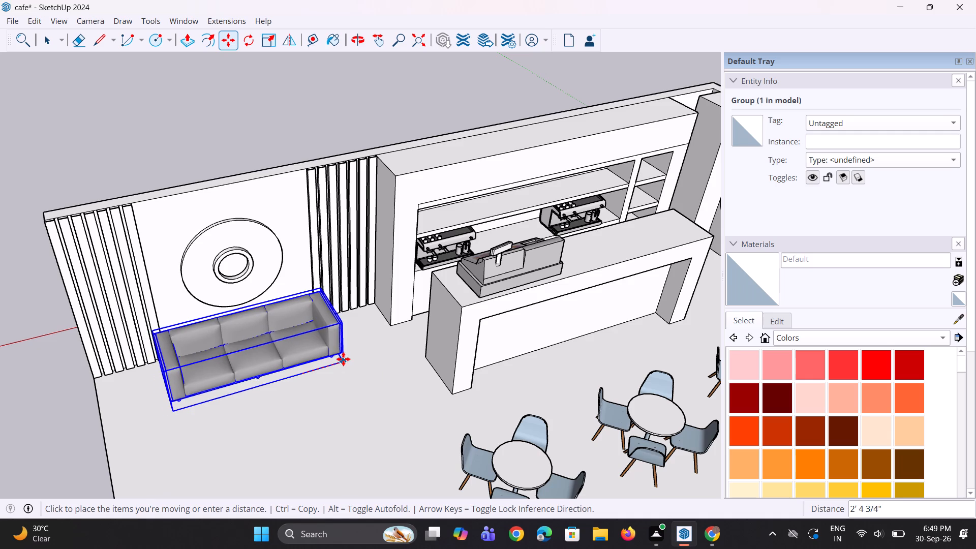
left_click(344, 358)
Nudge the sofa slightly backwards to close the gap between its back and the ringed-disc wall.
middle_click_drag(268, 396, 366, 339)
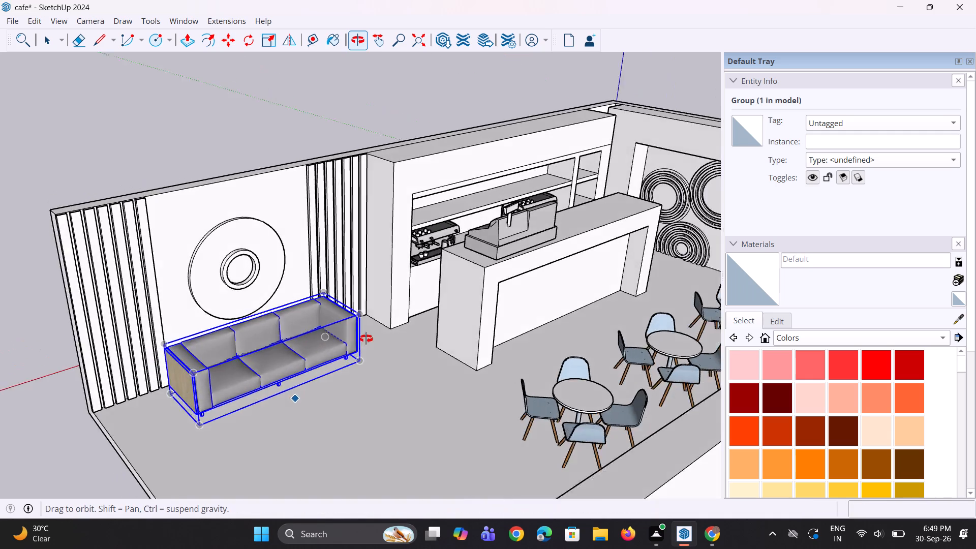
middle_click_drag(366, 339, 560, 326)
scroll(331, 443, "up", 2)
scroll(363, 383, "down", 4)
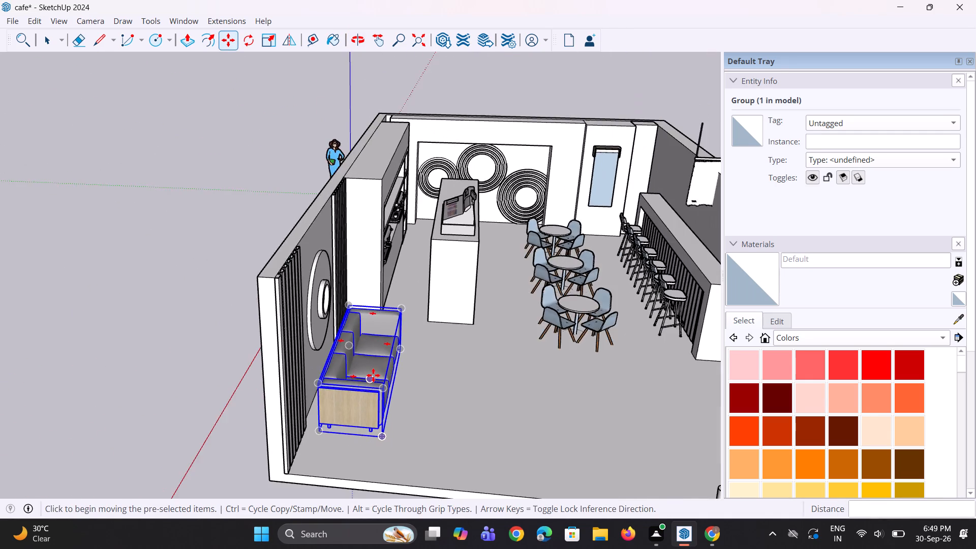
scroll(373, 375, "down", 3)
scroll(320, 445, "up", 7)
left_click(342, 400)
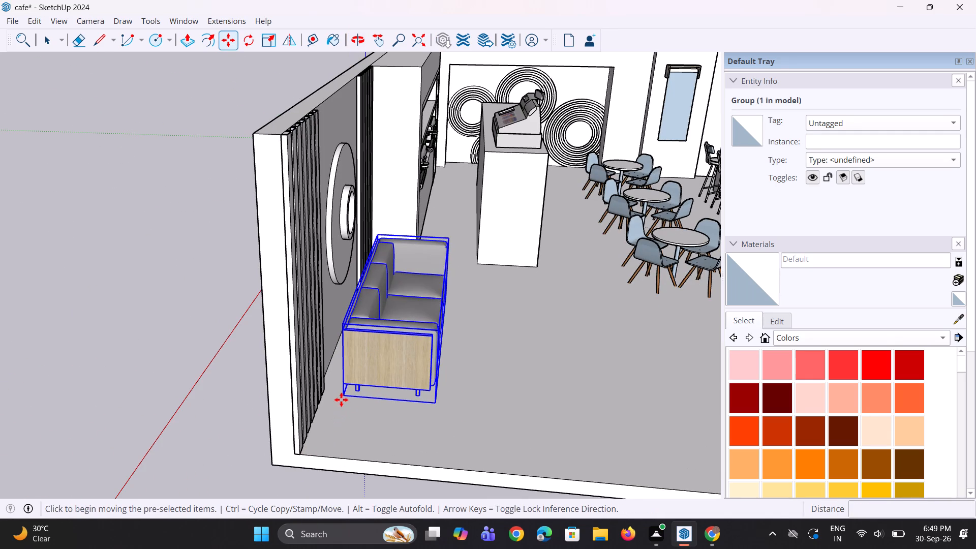
left_click(331, 398)
Reduce the sofa's height with the Scale tool to a vertical factor of about 0.93.
middle_click_drag(521, 405, 286, 404)
scroll(316, 395, "down", 4)
key("s")
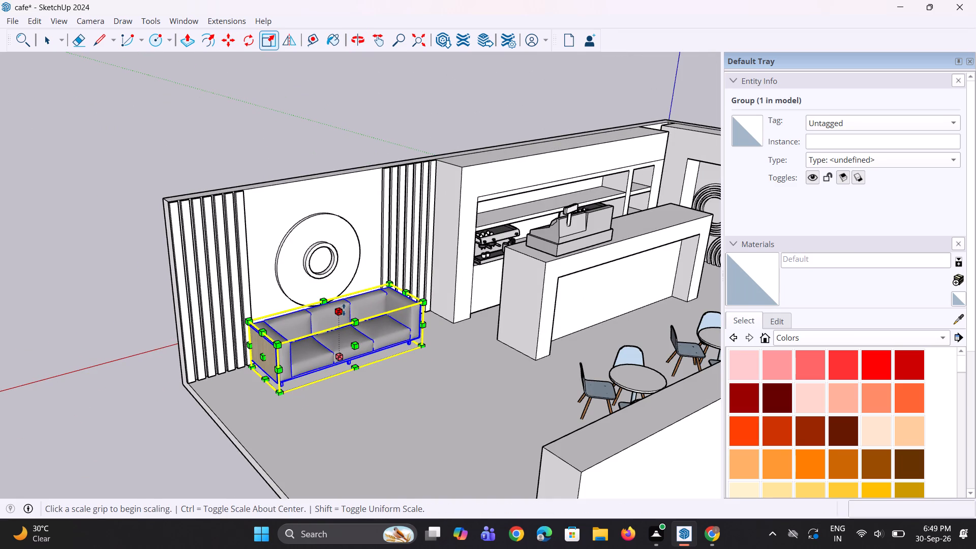
left_click(344, 315)
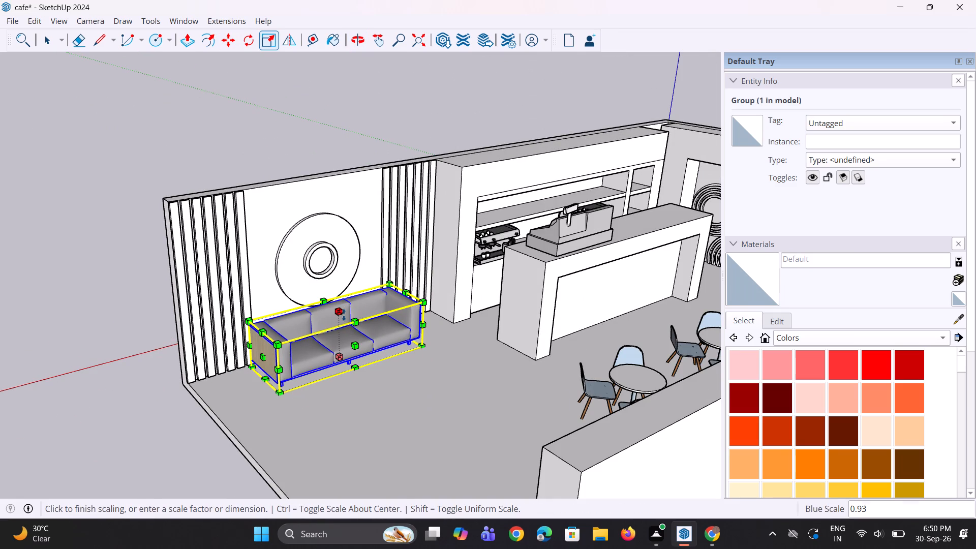
left_click(345, 321)
Scale the whole sofa down uniformly from its rear upper corner by a factor of about 0.9.
middle_click_drag(481, 345, 399, 347)
scroll(379, 354, "up", 2)
middle_click_drag(380, 354, 324, 422)
scroll(413, 293, "up", 2)
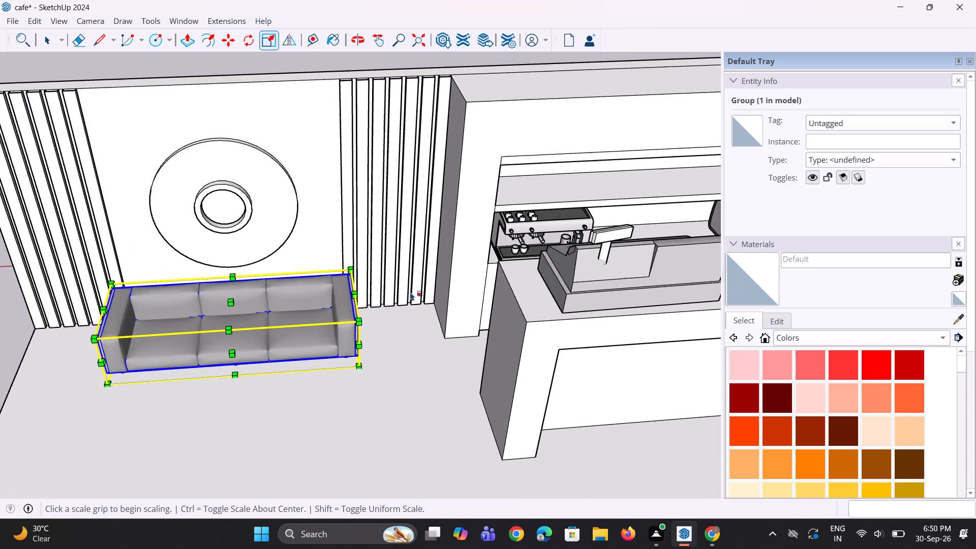
scroll(410, 292, "up", 2)
middle_click_drag(392, 314, 423, 300)
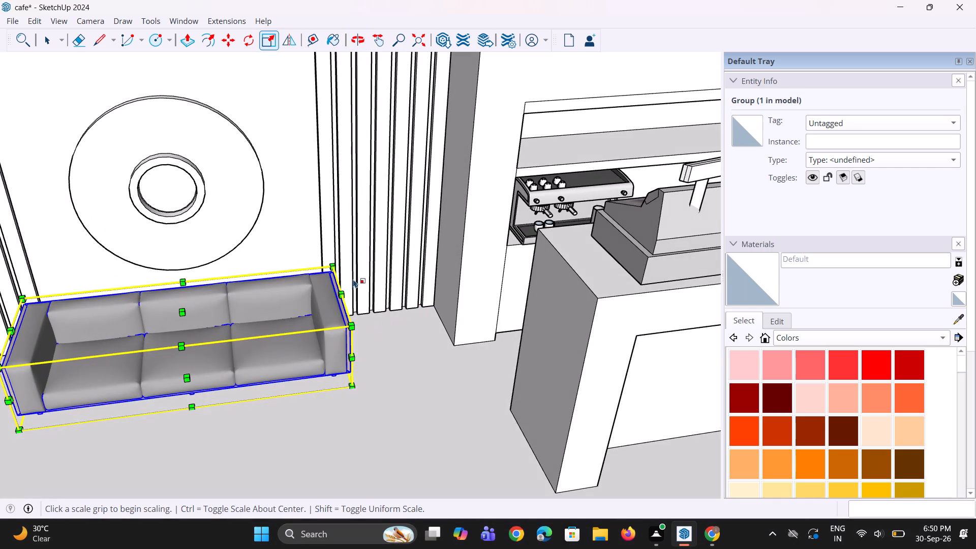
left_click(333, 268)
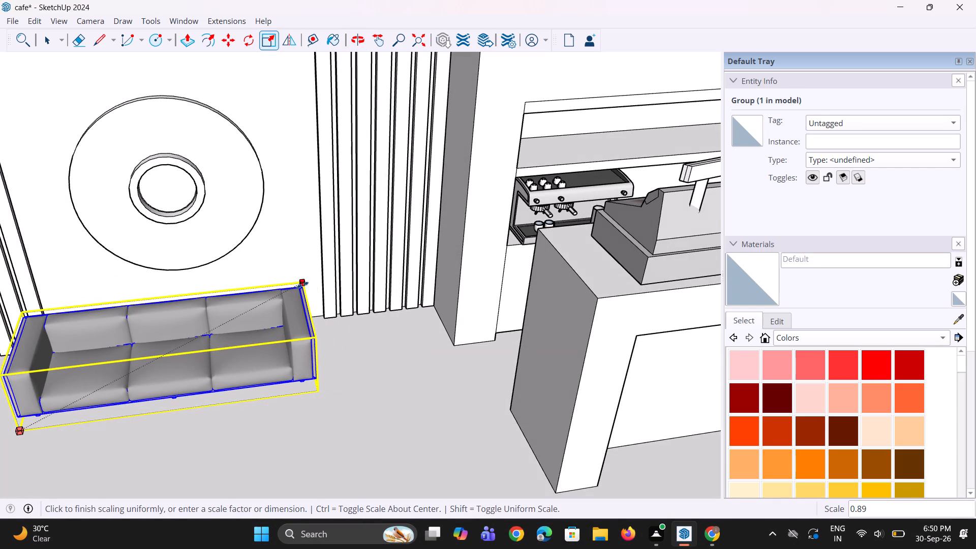
left_click(297, 288)
scroll(413, 284, "down", 6)
scroll(211, 375, "up", 2)
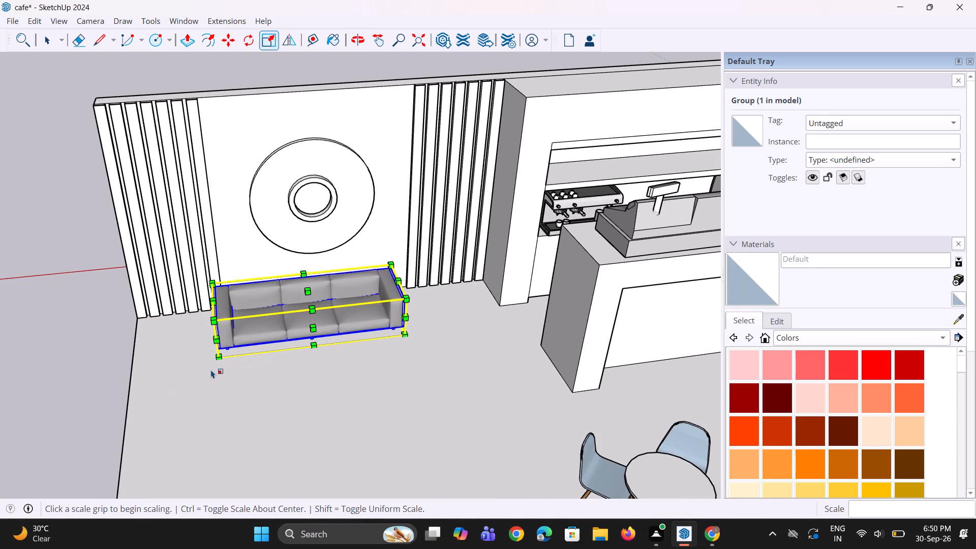
Move the sofa about 3' 4" along the wall to the open end of the café floor.
key("m")
left_click(220, 360)
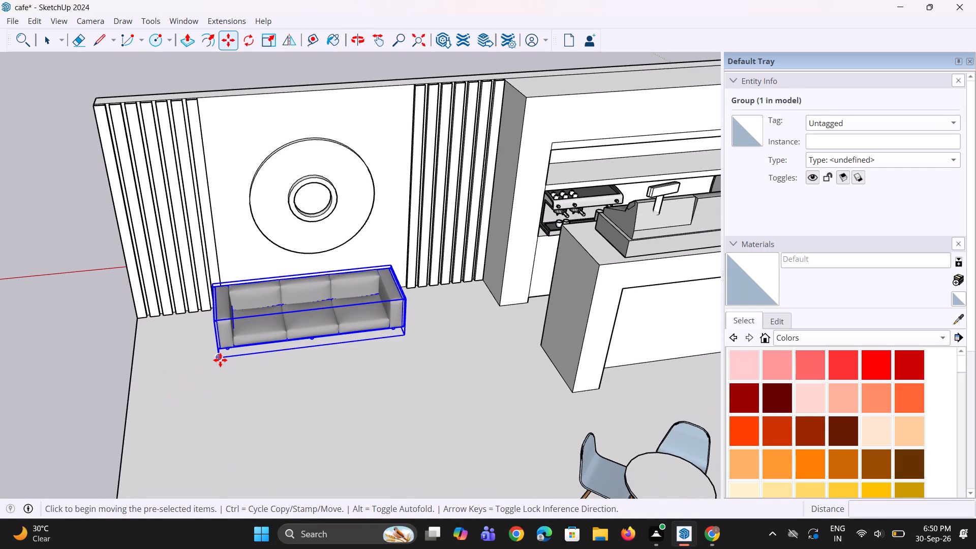
left_click(137, 374)
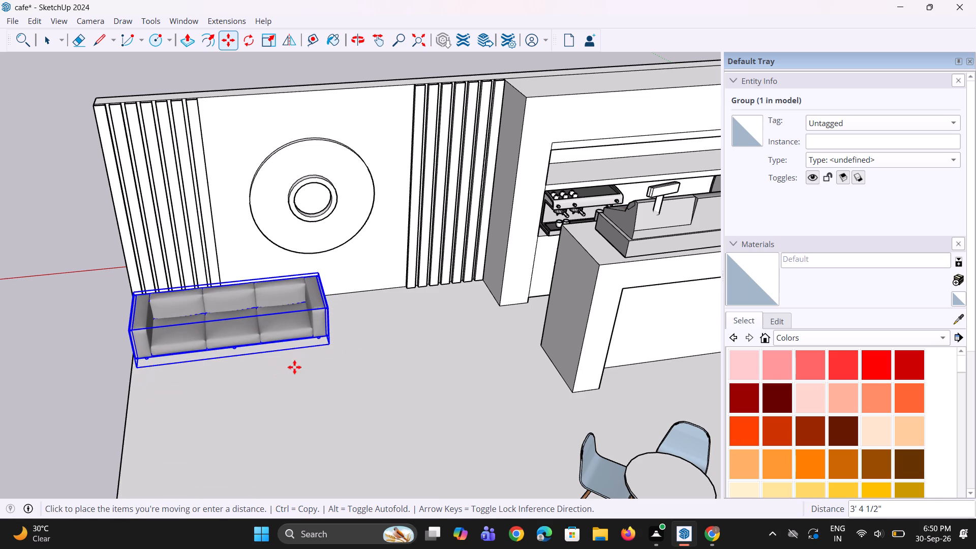
Copy the sofa about 8' along the wall so the duplicate sits end to end with it beside the counter unit.
key("m")
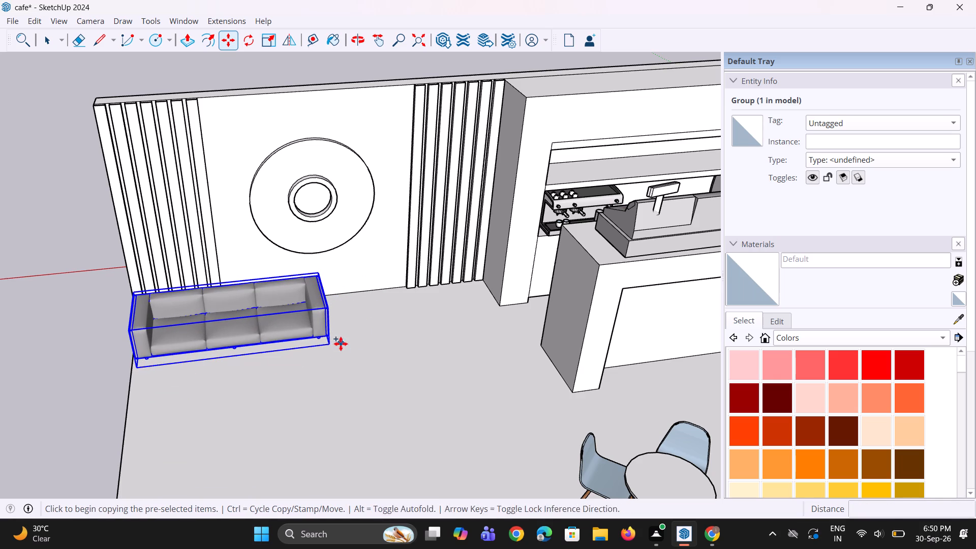
left_click(333, 344)
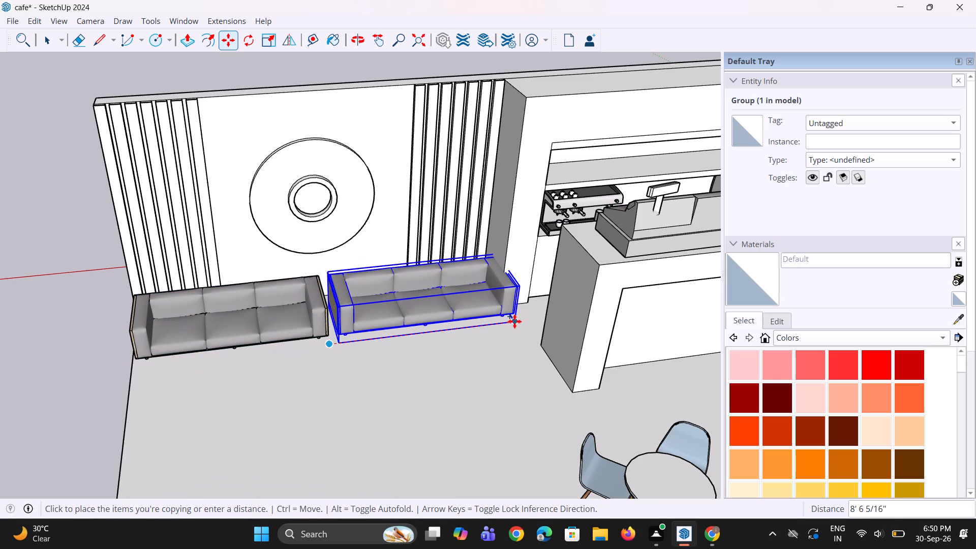
left_click(505, 324)
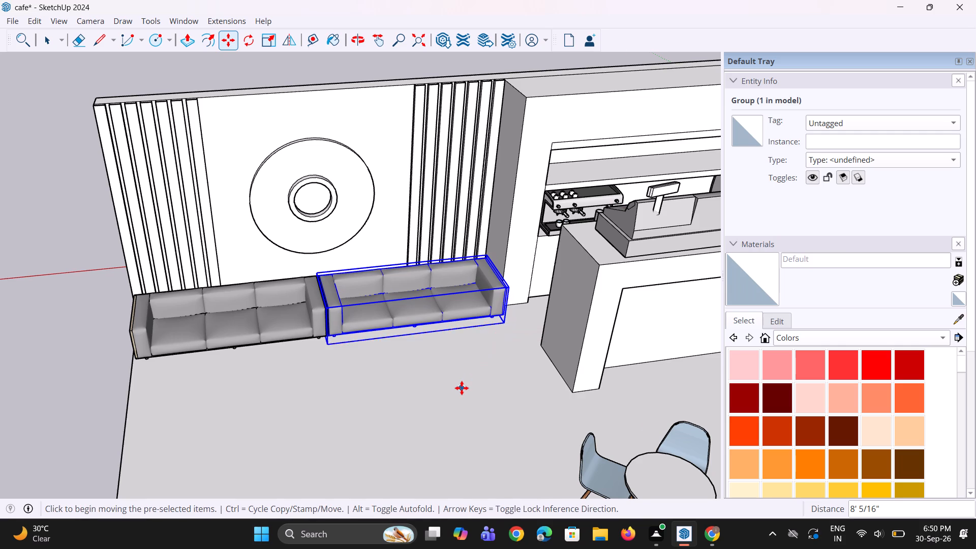
scroll(462, 388, "down", 4)
key("space")
key("space")
left_click(87, 411)
Examine the row of two sofas from several angles against the ringed-disc wall, counter and nearest dining set.
scroll(364, 358, "up", 1)
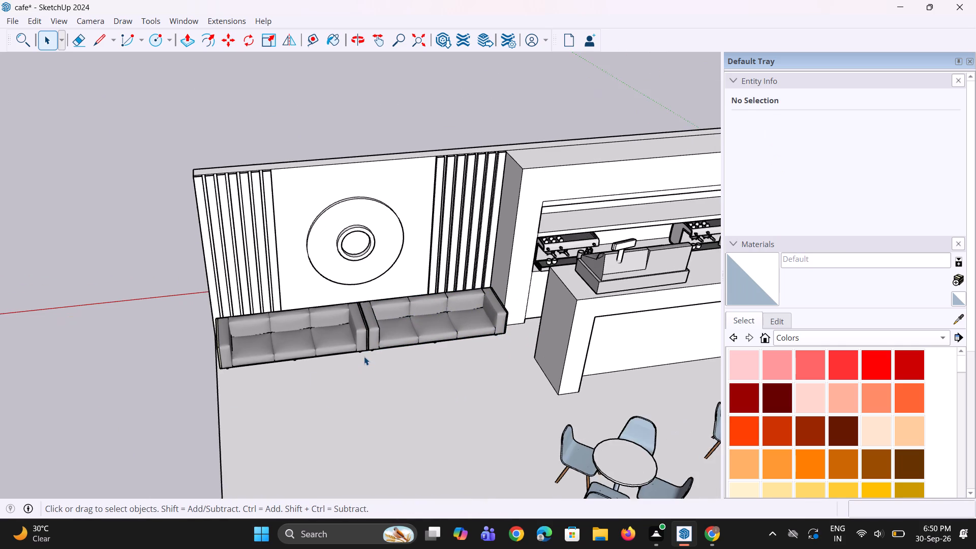
scroll(364, 356, "down", 3)
middle_click_drag(368, 359, 380, 334)
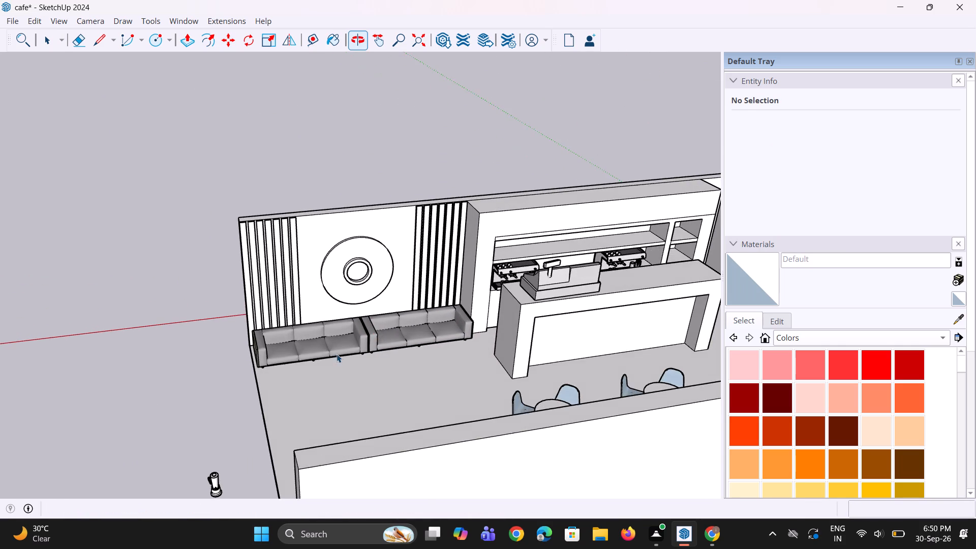
scroll(335, 352, "up", 2)
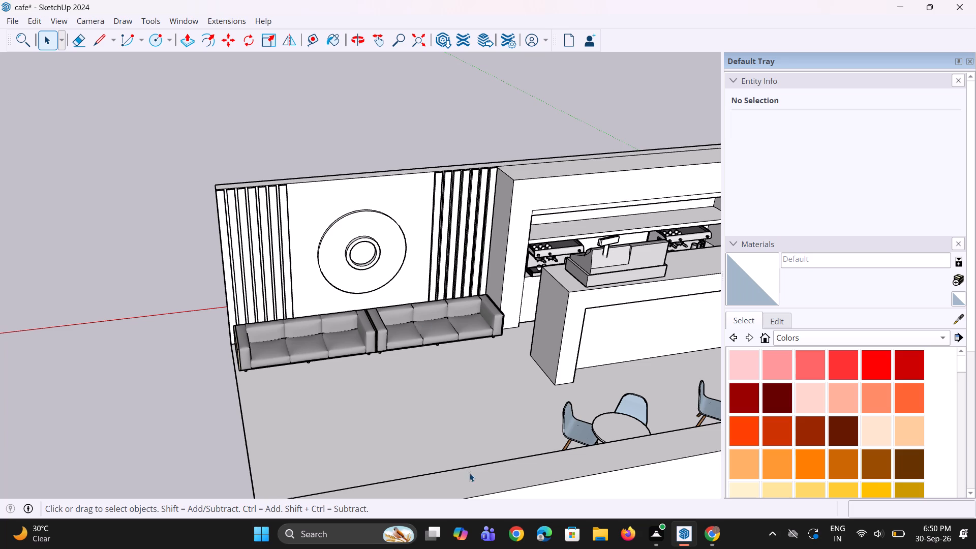
scroll(470, 473, "down", 1)
scroll(437, 400, "down", 2)
scroll(409, 431, "up", 4)
middle_click_drag(409, 431, 491, 423)
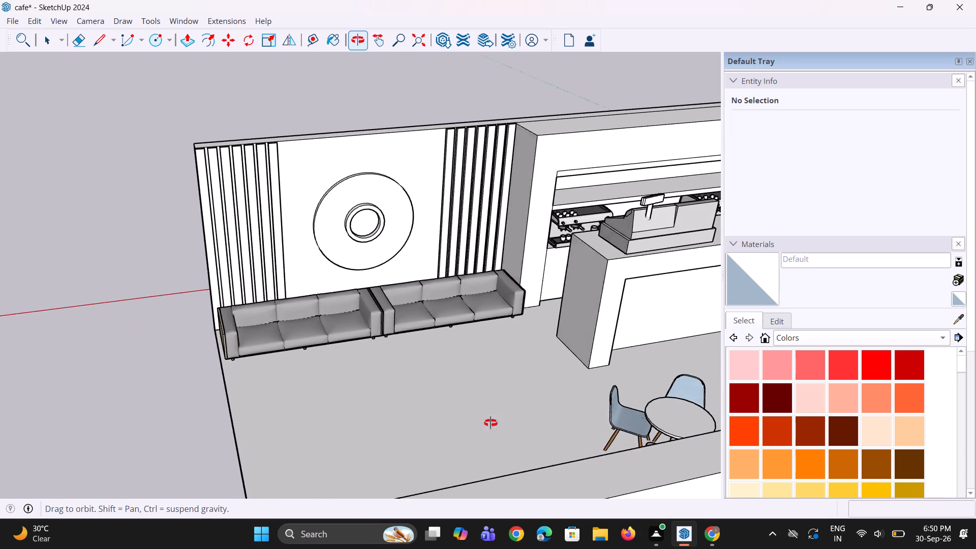
middle_click_drag(491, 423, 576, 415)
scroll(502, 411, "down", 3)
middle_click_drag(501, 411, 509, 411)
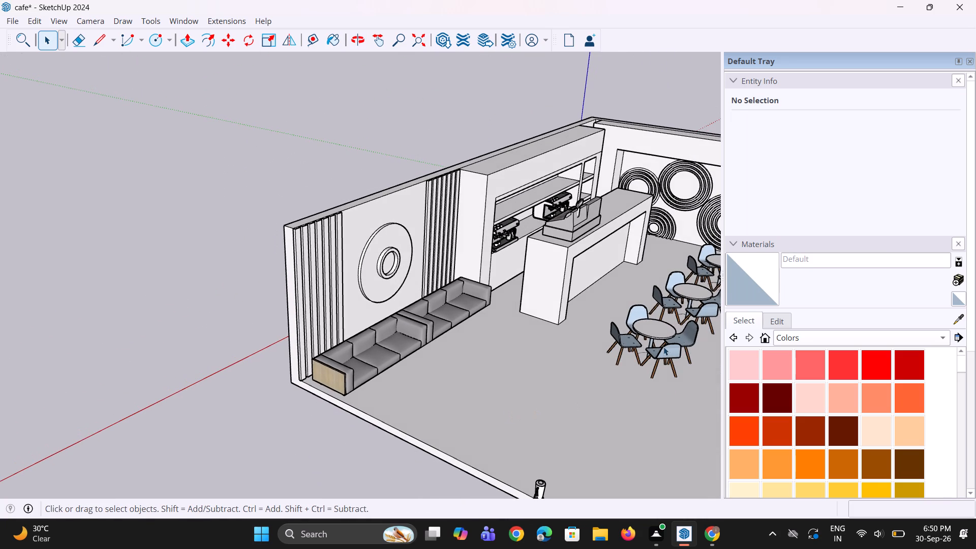
left_click(663, 346)
scroll(646, 360, "up", 2)
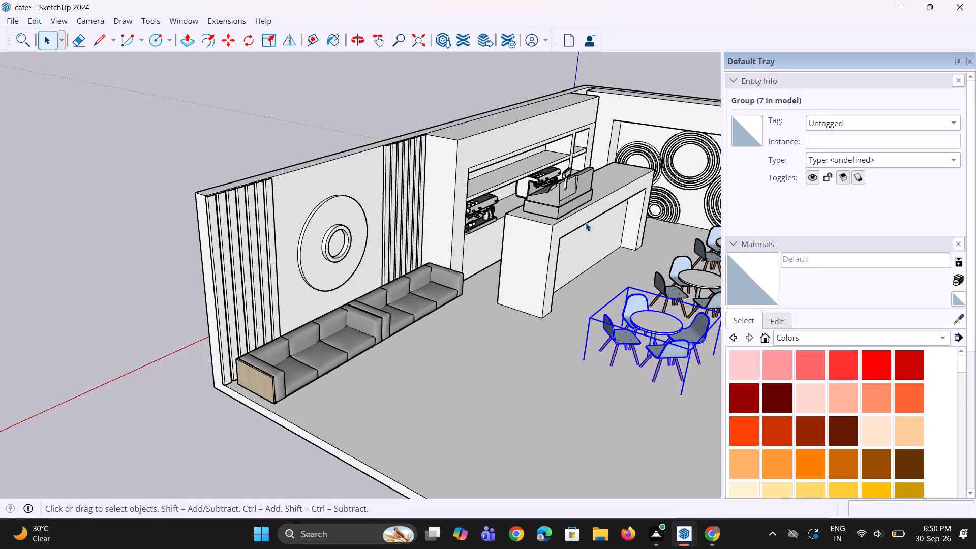
scroll(479, 340, "down", 3)
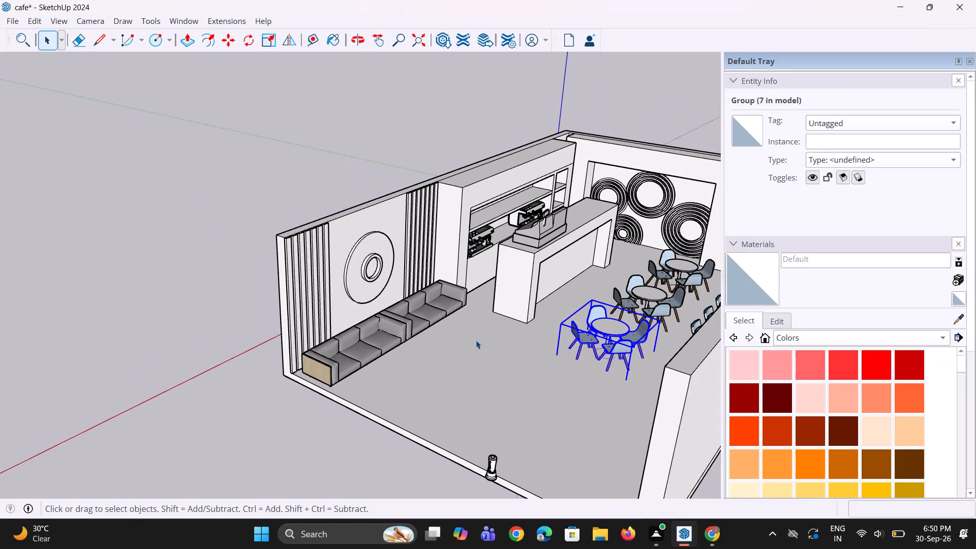
middle_click_drag(475, 340, 368, 356)
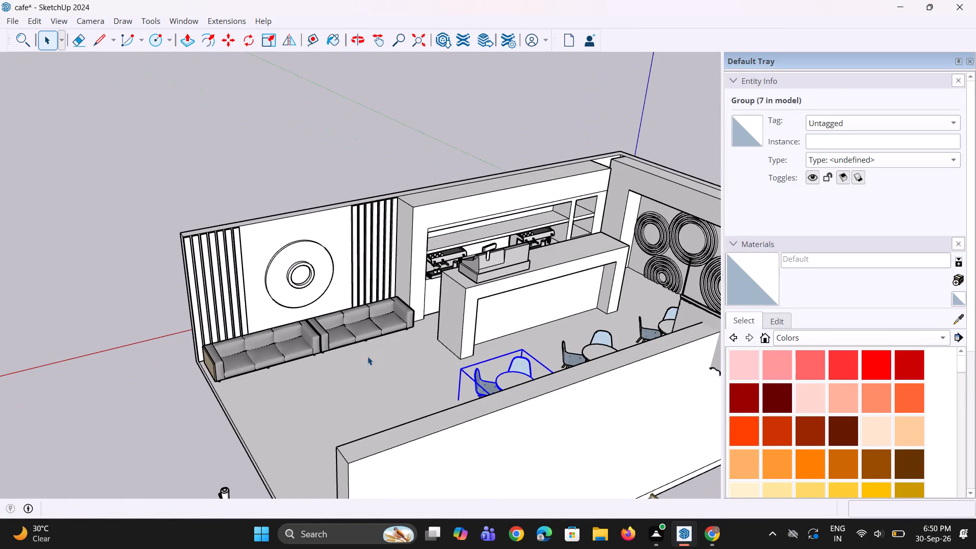
scroll(367, 354, "down", 3)
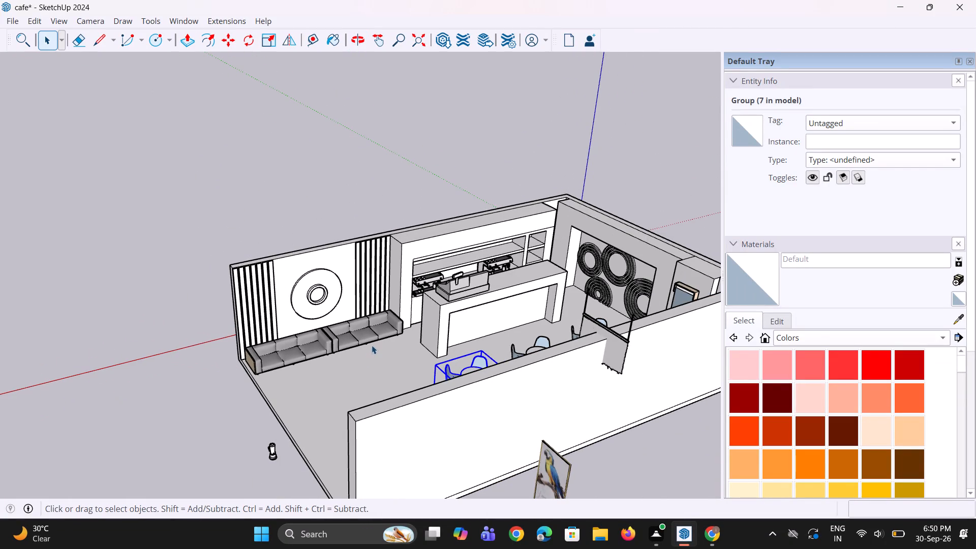
Scale the sofa at the open end of the room down uniformly from its rear upper corner to 0.86.
left_click(309, 345)
scroll(303, 356, "up", 5)
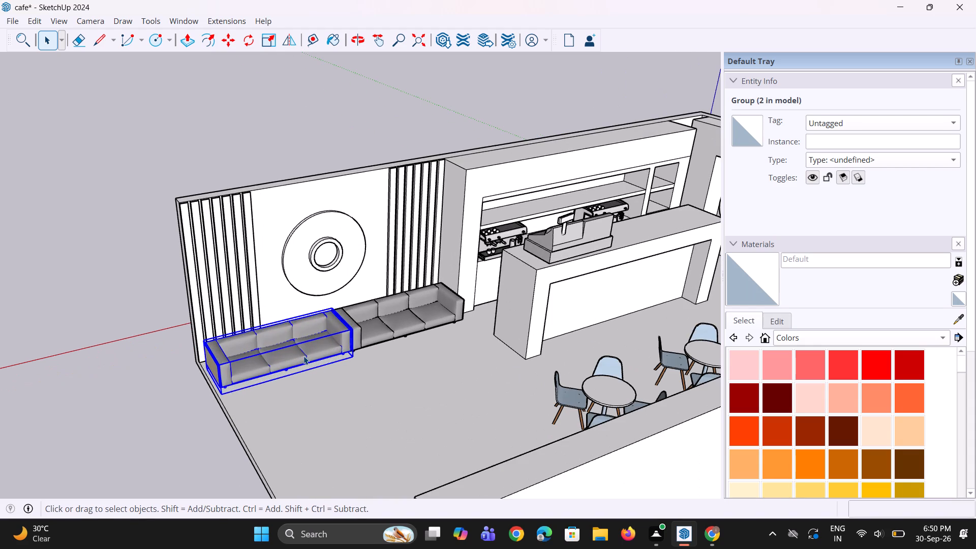
key("s")
scroll(317, 338, "up", 2)
left_click(331, 306)
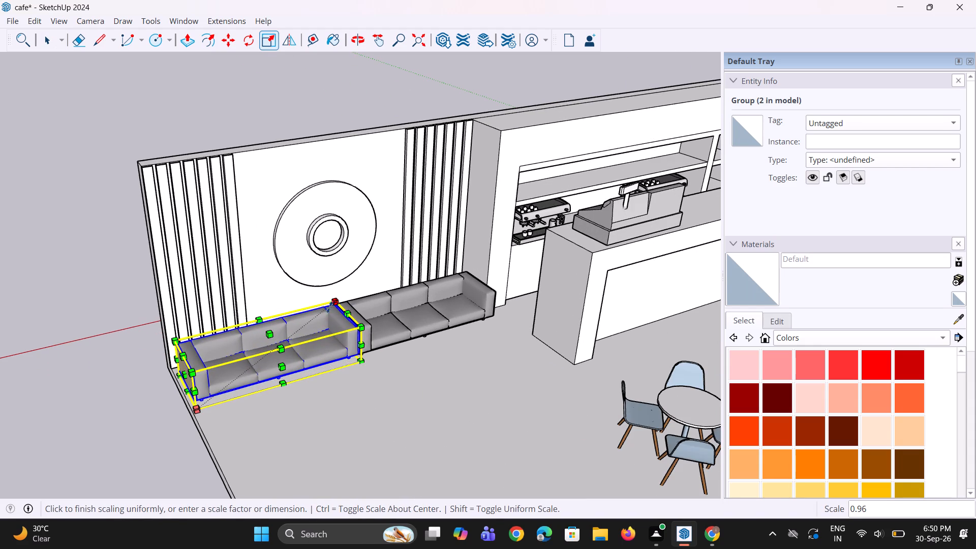
left_click(321, 317)
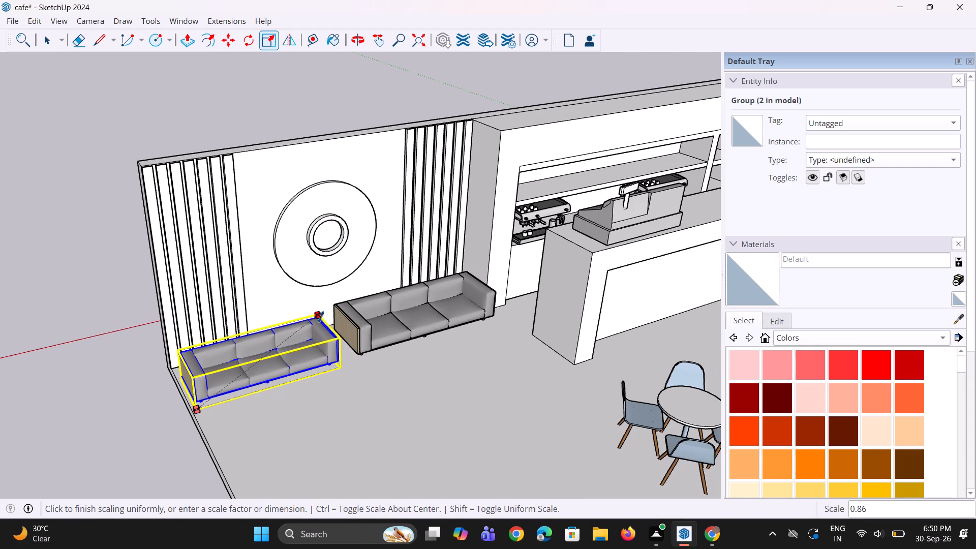
key("space")
key("space")
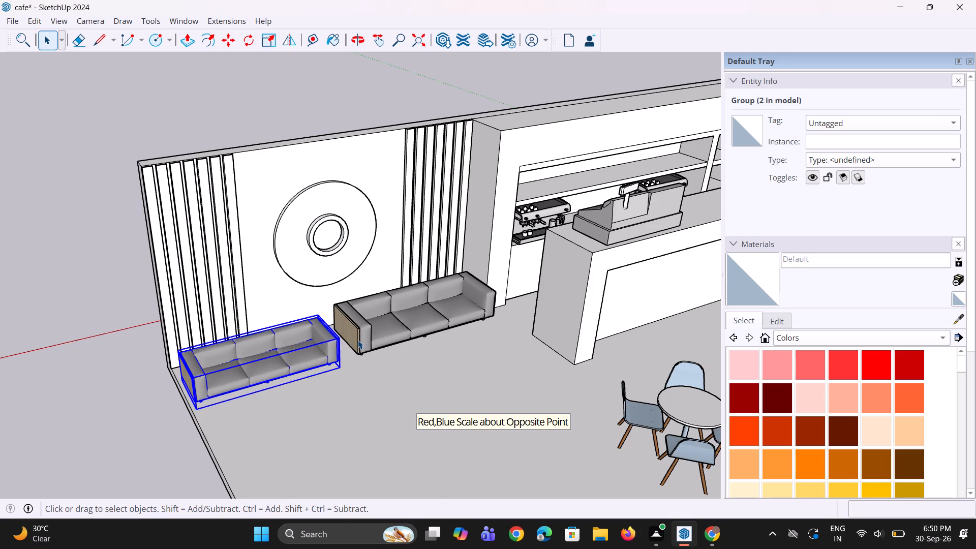
key("space")
key("space")
left_click(132, 382)
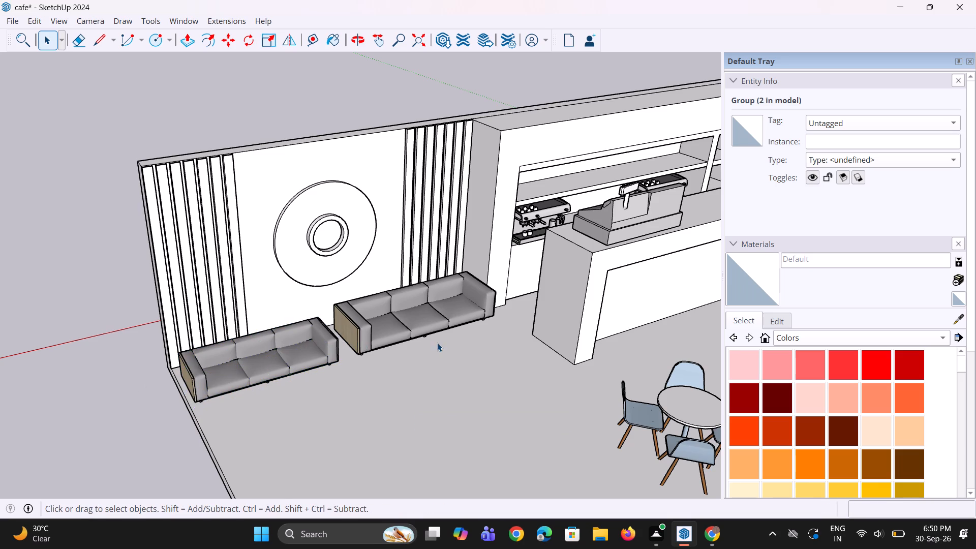
Undo the last scaling of the sofa at the open end of the room and clear the selection.
scroll(436, 342, "up", 3)
left_click(377, 330)
scroll(402, 329, "down", 3)
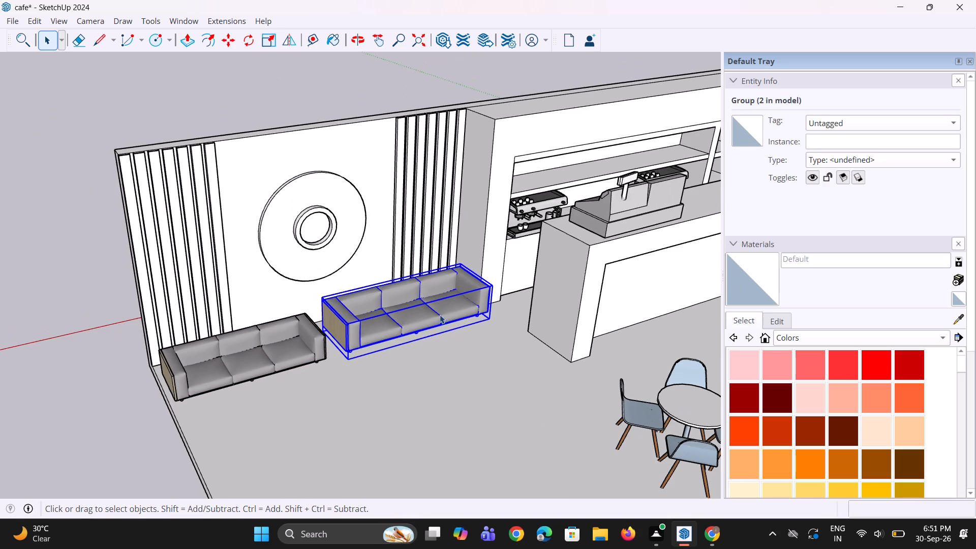
middle_click_drag(439, 317, 423, 322)
scroll(423, 322, "down", 3)
middle_click_drag(424, 322, 338, 353)
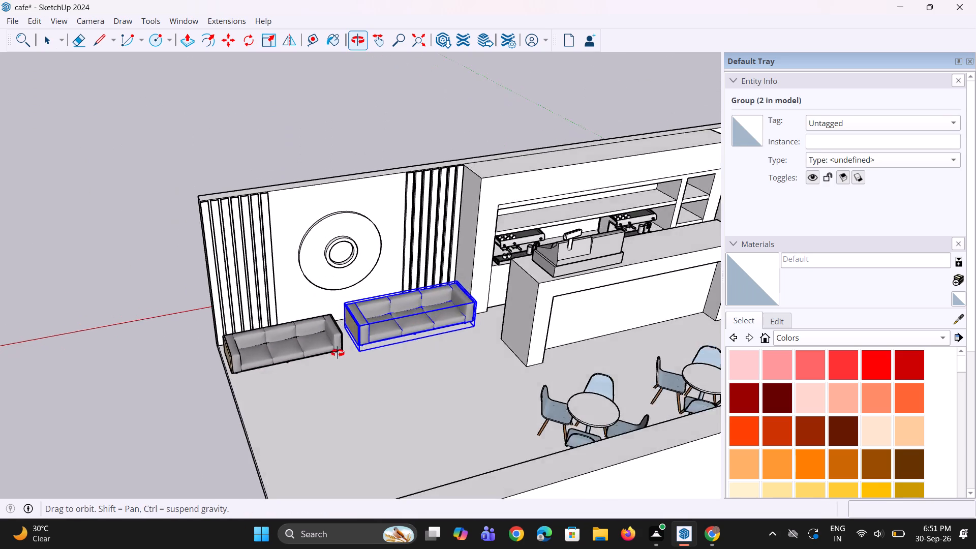
middle_click_drag(338, 353, 337, 353)
scroll(406, 315, "up", 2)
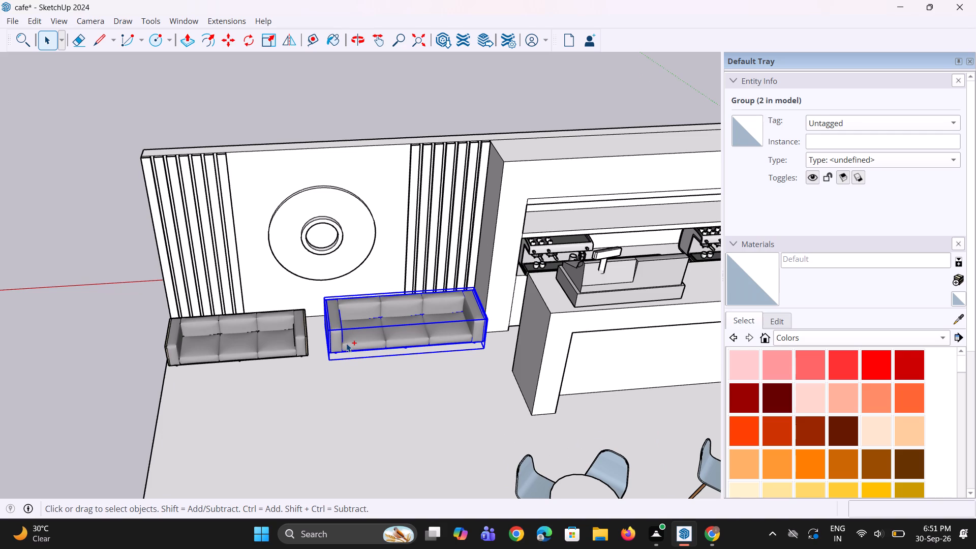
key("ctrl+z")
key("space")
key("space")
left_click(0, 410)
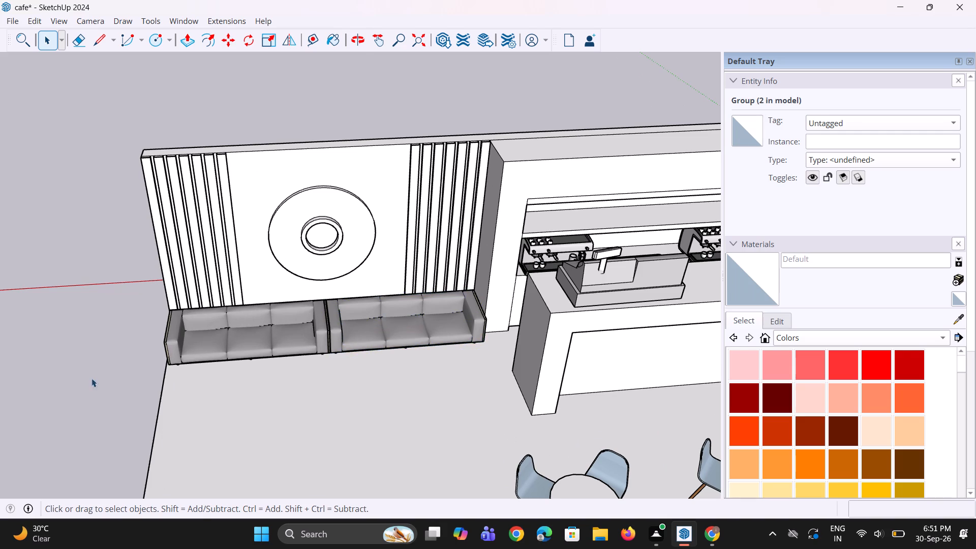
Push/Pull the room's open end face, including the floor edge beside the sofas, outward about 1' 8".
middle_click_drag(94, 377, 251, 340)
scroll(264, 331, "down", 4)
middle_click_drag(265, 341, 323, 329)
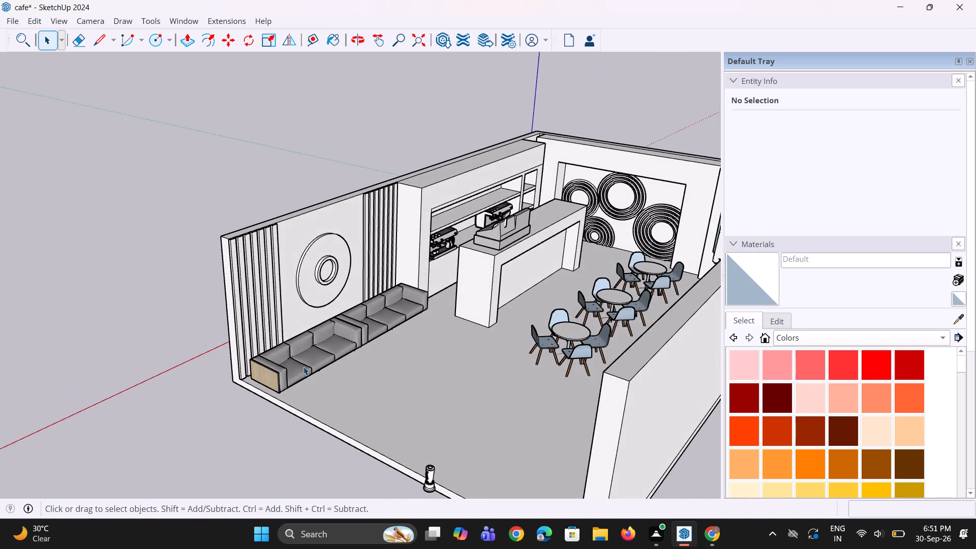
scroll(286, 389, "up", 7)
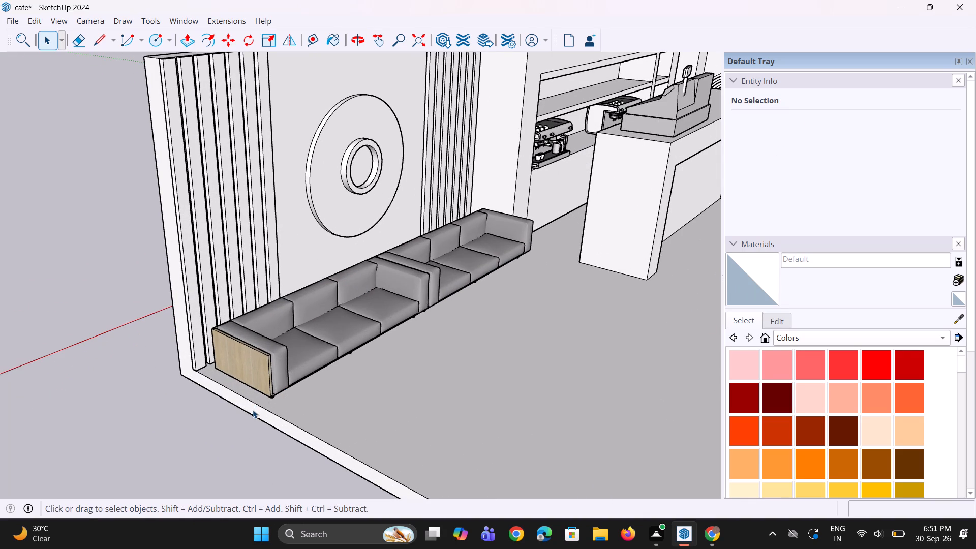
key("p")
left_click(253, 405)
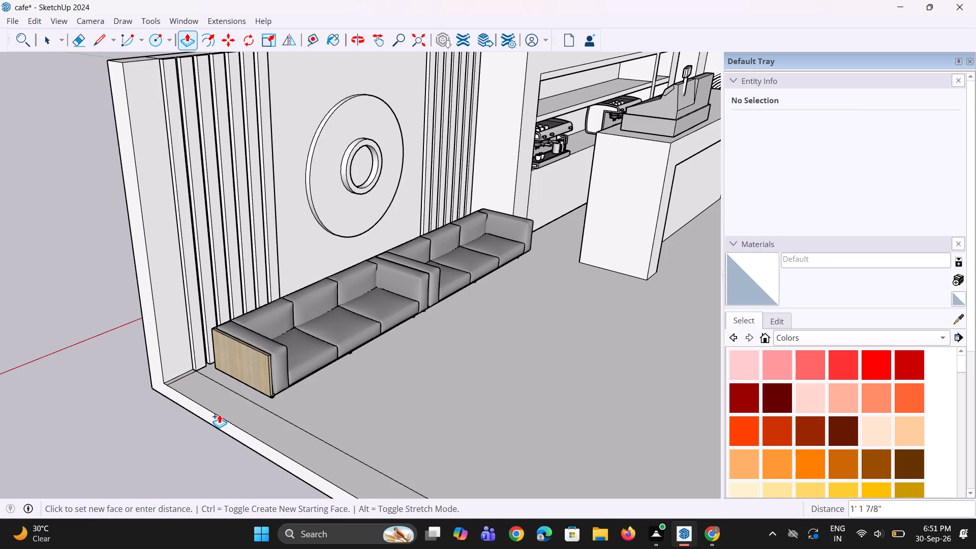
key("ctrl+z")
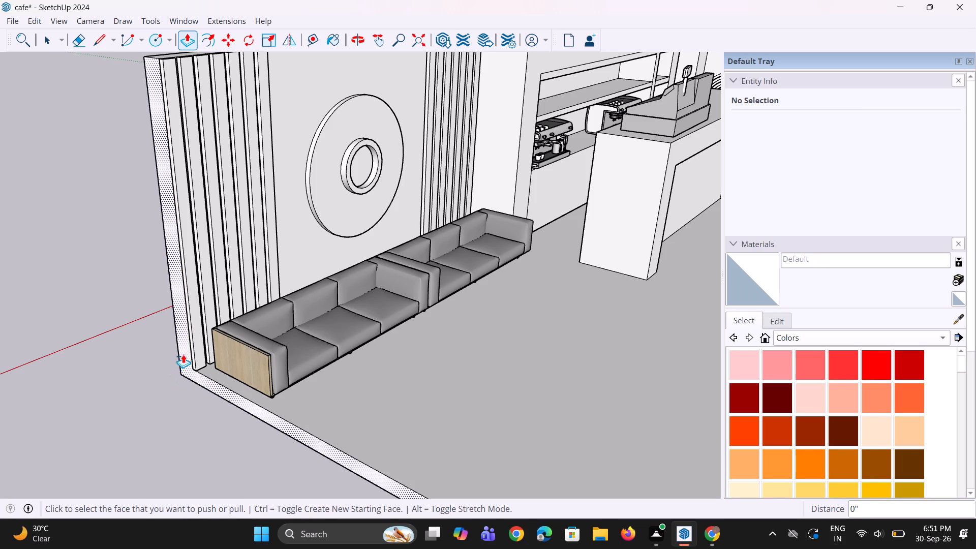
left_click(184, 354)
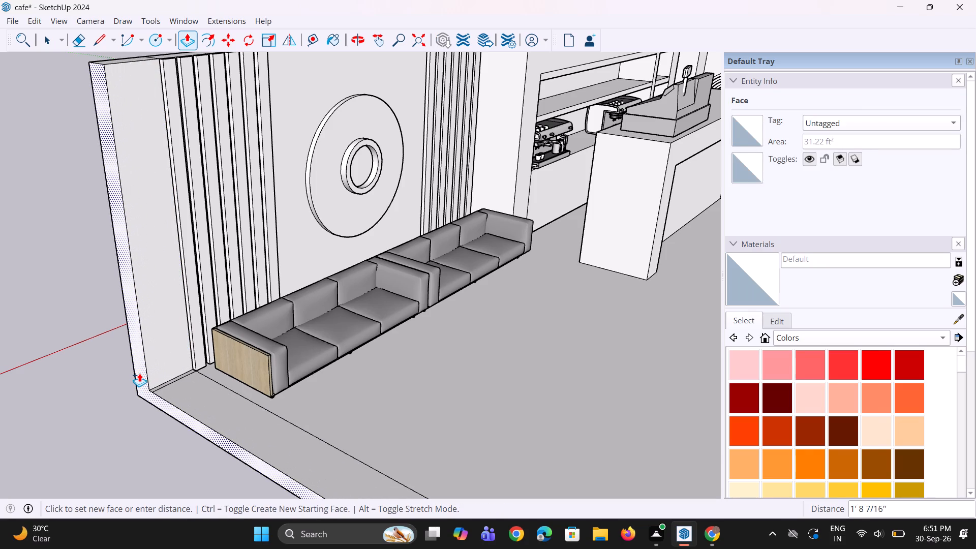
left_click(139, 373)
Erase the leftover seam line across the extended café floor beside the end sofa.
key("e")
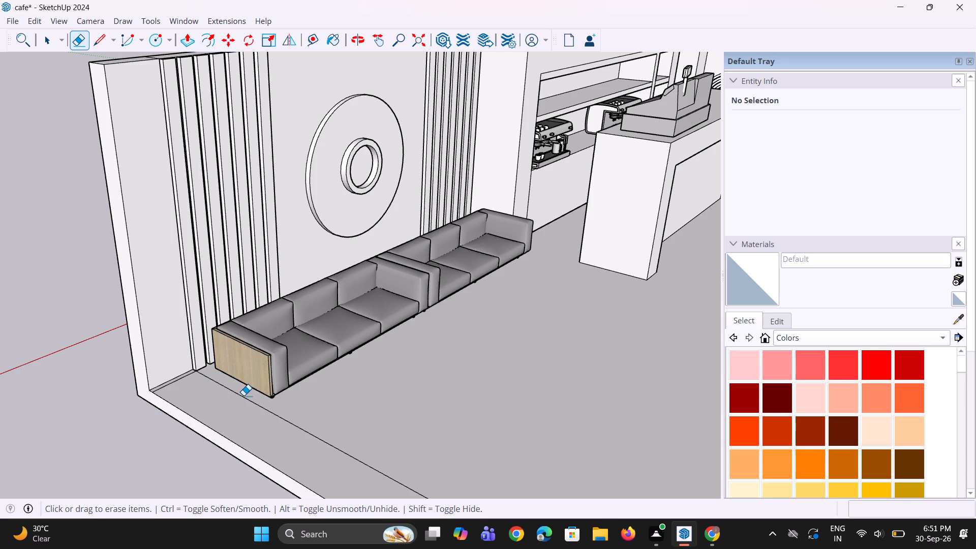
left_click(243, 399)
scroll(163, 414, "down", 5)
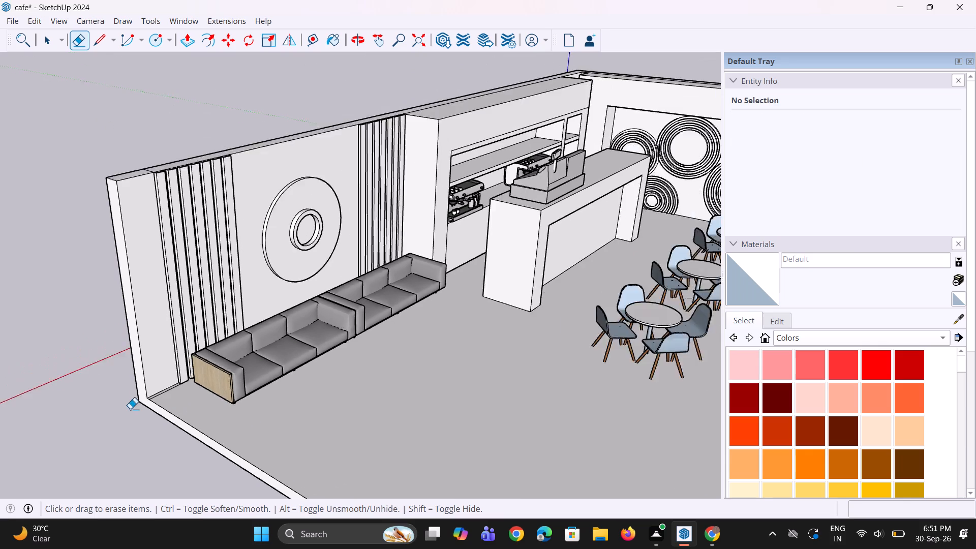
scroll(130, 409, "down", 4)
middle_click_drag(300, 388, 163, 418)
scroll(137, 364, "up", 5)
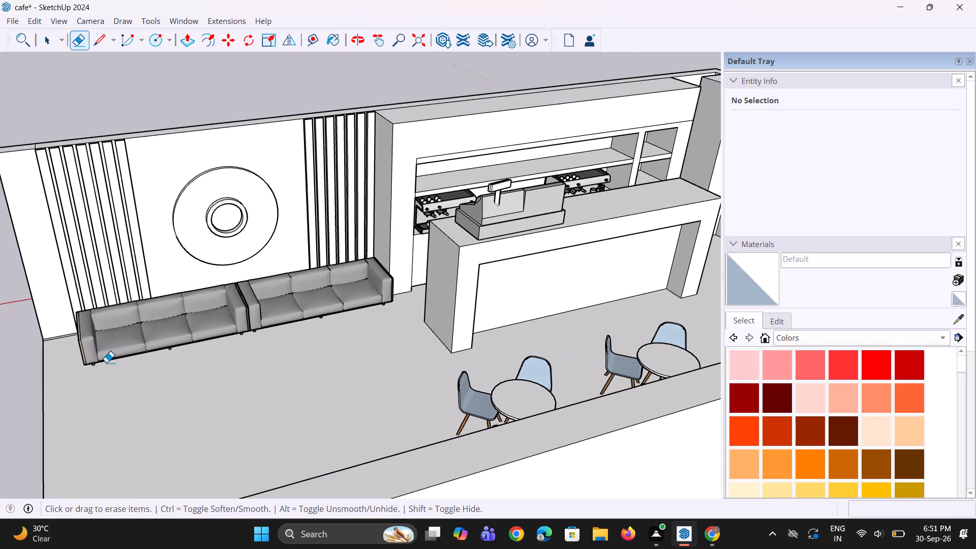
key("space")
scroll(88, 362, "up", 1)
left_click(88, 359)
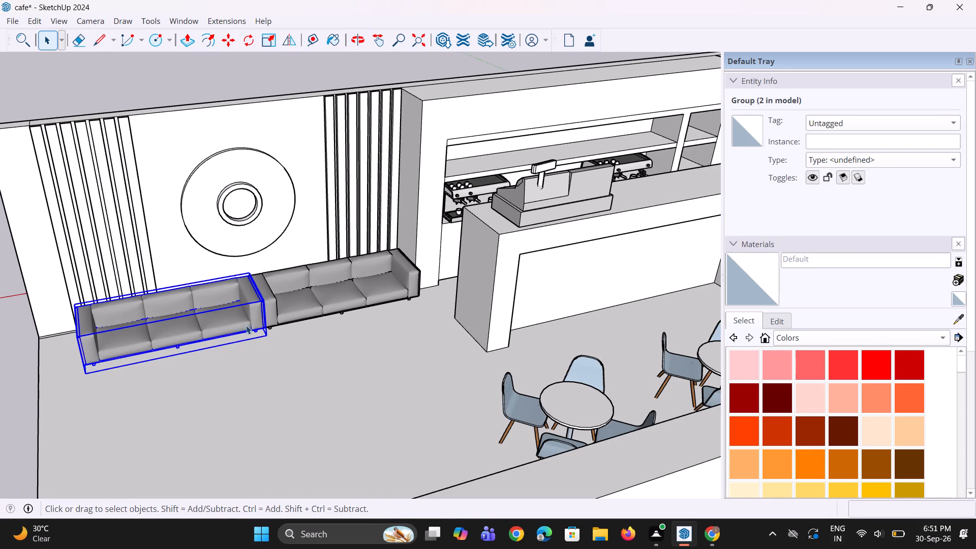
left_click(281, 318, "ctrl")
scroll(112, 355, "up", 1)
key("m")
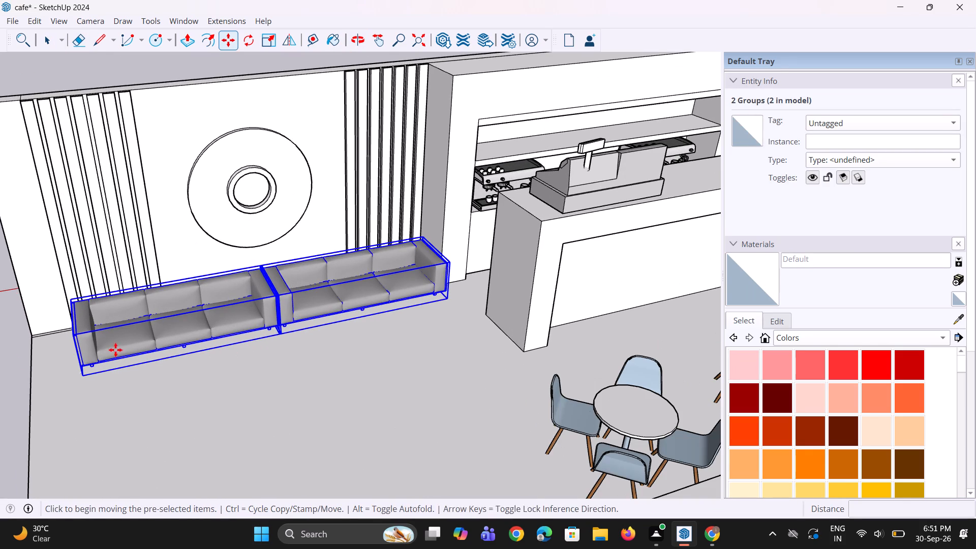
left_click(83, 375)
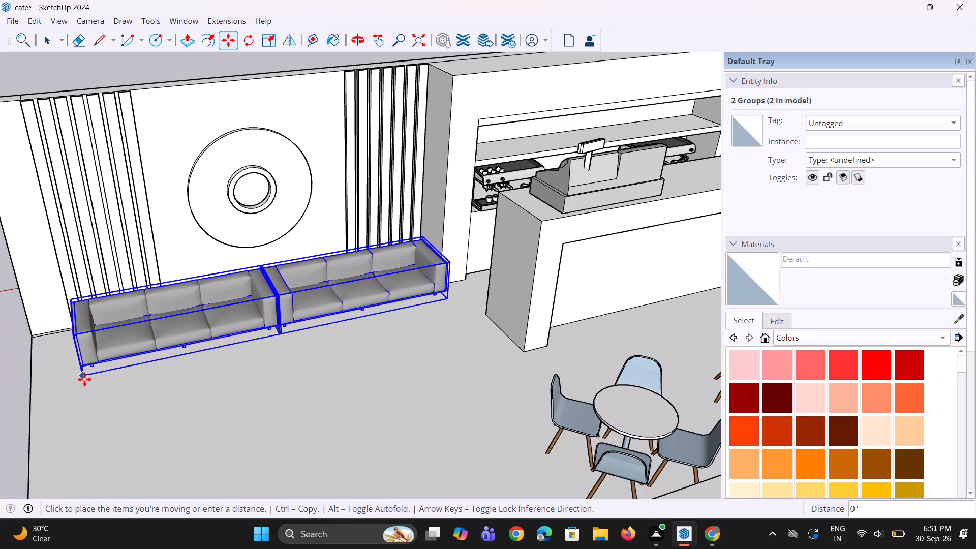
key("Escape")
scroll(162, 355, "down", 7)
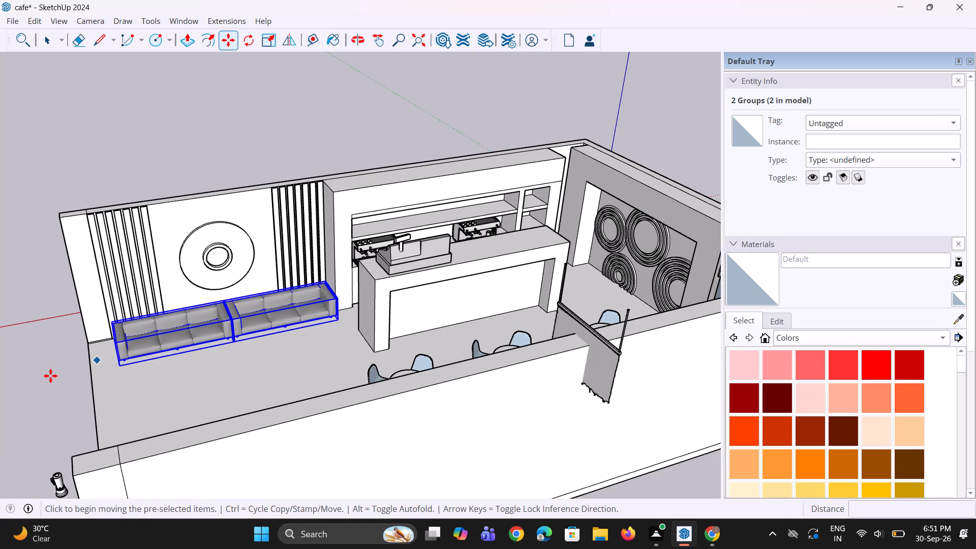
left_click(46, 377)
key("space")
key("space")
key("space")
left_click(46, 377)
Examine the extended café room from several angles, covering the sofa row, counter, dining sets and opposite wall.
middle_click_drag(90, 360, 337, 327)
scroll(292, 363, "up", 2)
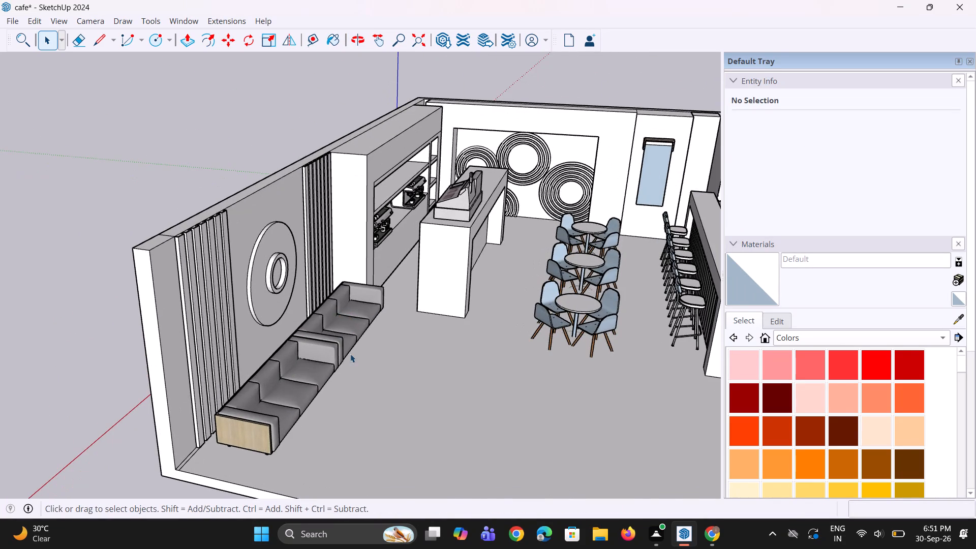
scroll(350, 354, "down", 3)
middle_click_drag(456, 345, 477, 342)
scroll(627, 390, "up", 1)
scroll(628, 390, "down", 4)
middle_click_drag(652, 396, 617, 407)
scroll(518, 374, "down", 3)
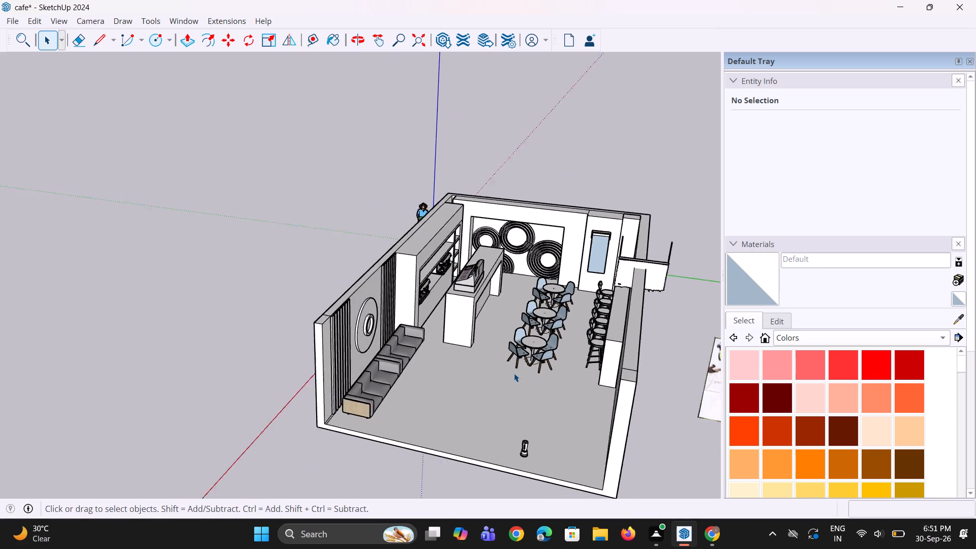
scroll(514, 373, "down", 1)
middle_click_drag(482, 369, 354, 348)
scroll(243, 395, "up", 2)
scroll(284, 385, "up", 2)
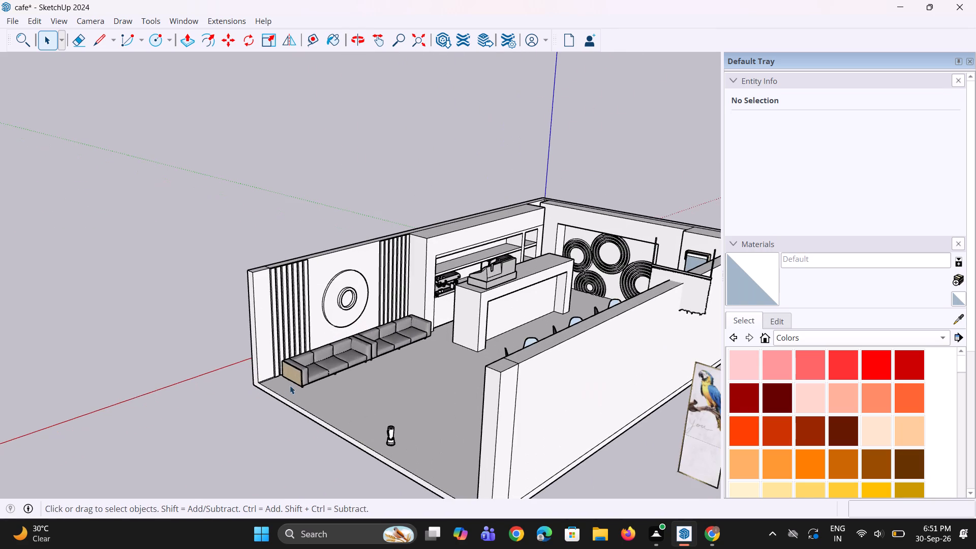
middle_click_drag(290, 385, 433, 393)
scroll(433, 377, "down", 3)
middle_click_drag(538, 389, 648, 407)
scroll(647, 366, "up", 5)
scroll(647, 366, "down", 1)
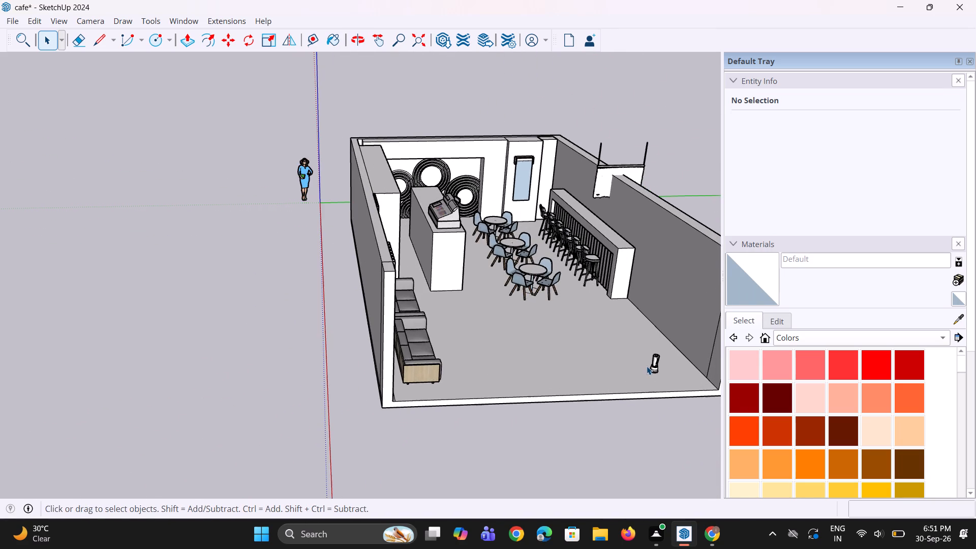
scroll(647, 366, "down", 2)
middle_click_drag(648, 365, 712, 394)
scroll(604, 375, "down", 4)
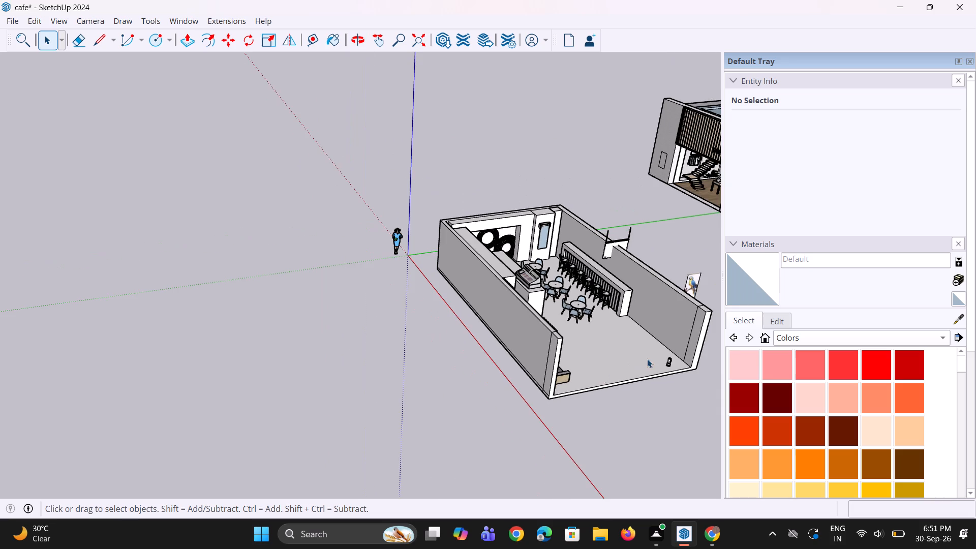
Erase the leftover seam lines on the inner face and top of the wall opposite the sofas, near the open end.
scroll(697, 344, "up", 7)
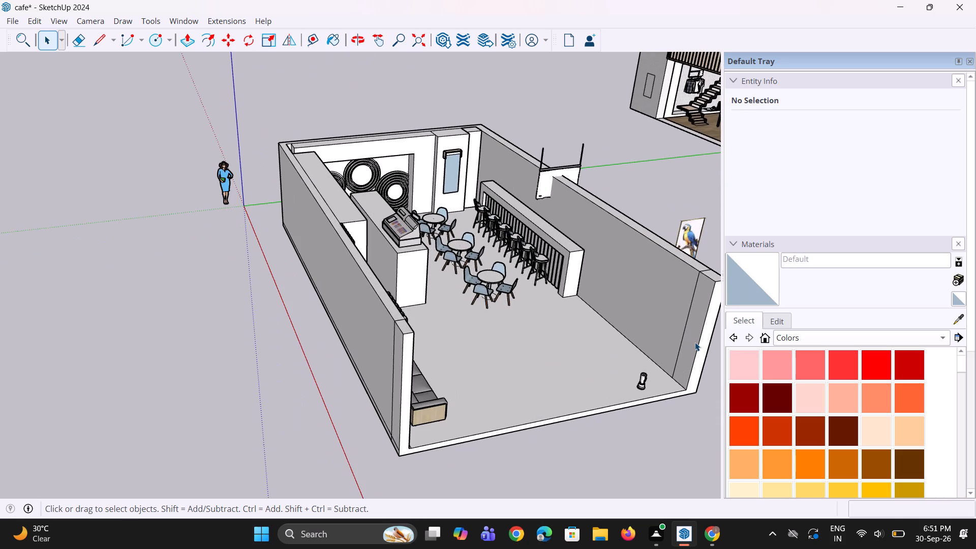
key("e")
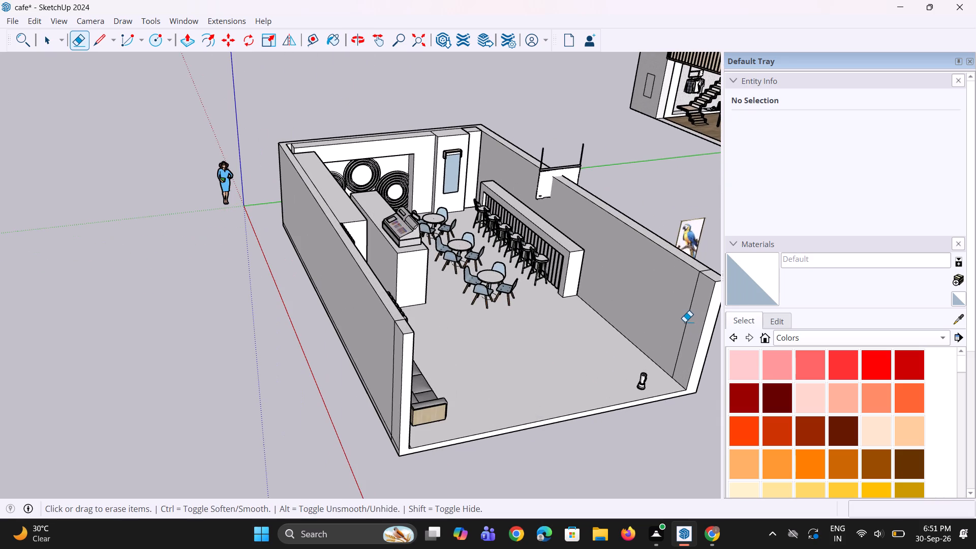
left_click(686, 322)
scroll(703, 266, "up", 7)
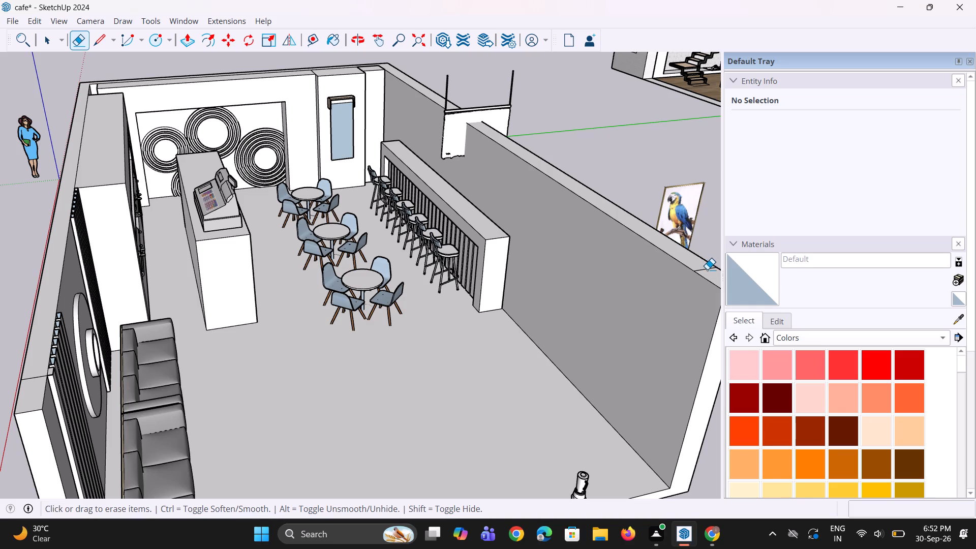
left_click(708, 269)
scroll(608, 378, "down", 4)
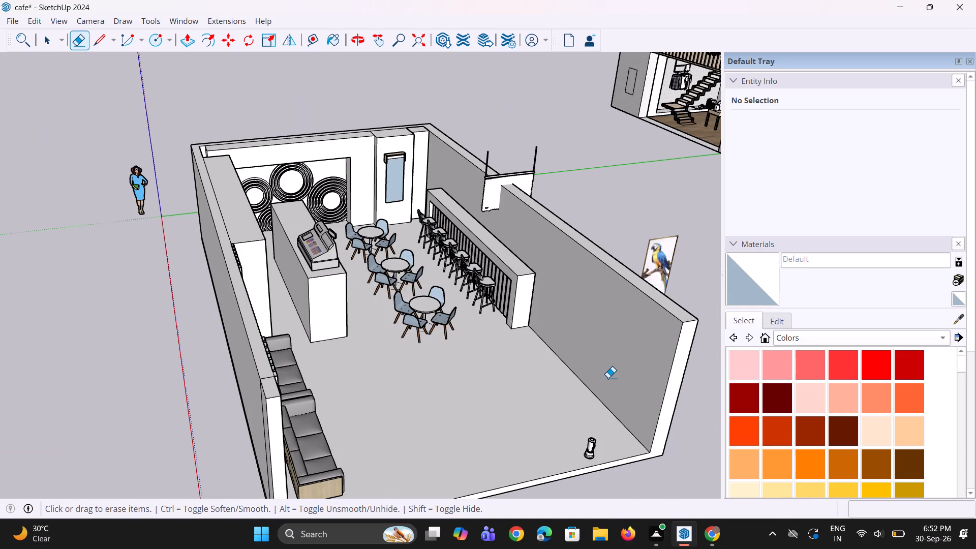
Move the countertop blender about 31' 11" from the open floor onto the back counter between the two espresso machines.
key("space")
key("space")
scroll(588, 428, "up", 2)
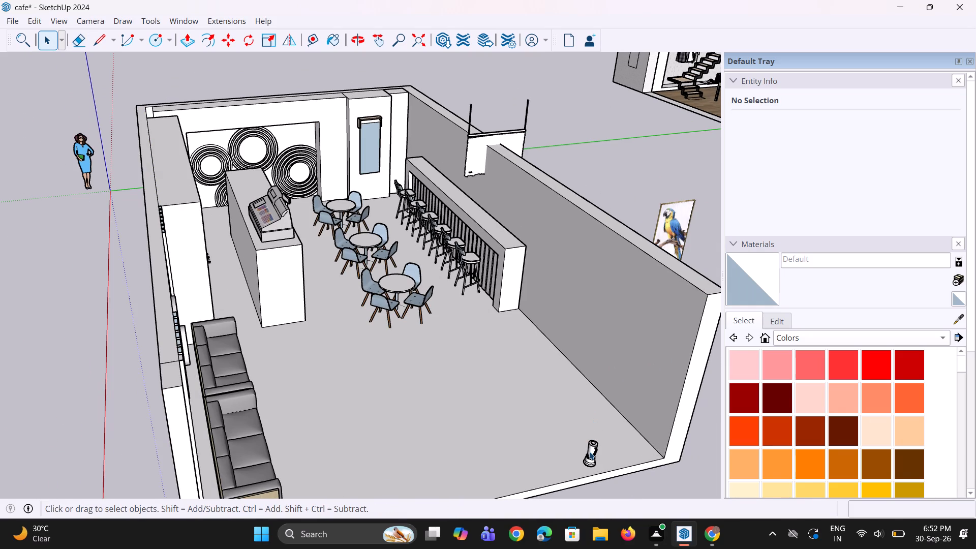
left_click(589, 451)
middle_click_drag(596, 447, 480, 393)
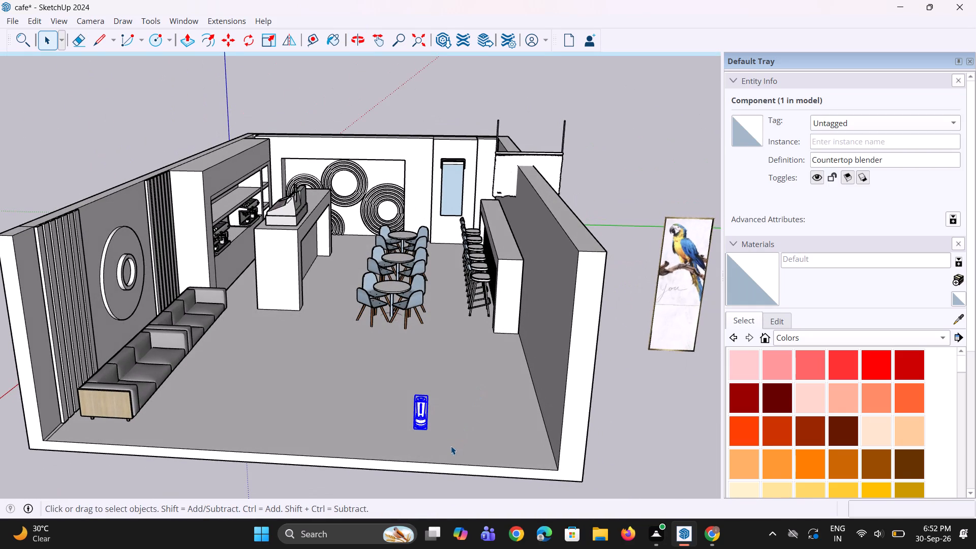
key("m")
middle_click_drag(449, 443, 325, 493)
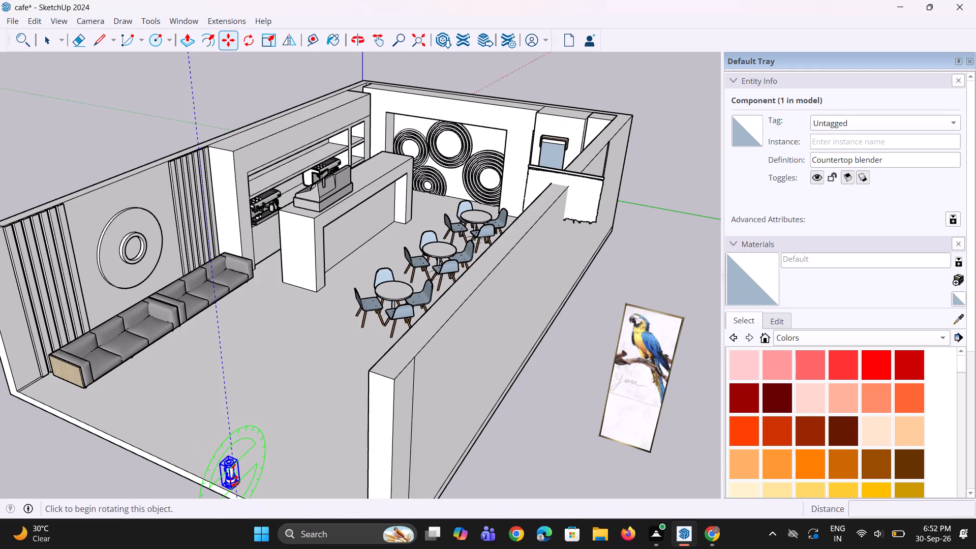
left_click(234, 481)
key("Escape")
key("grave")
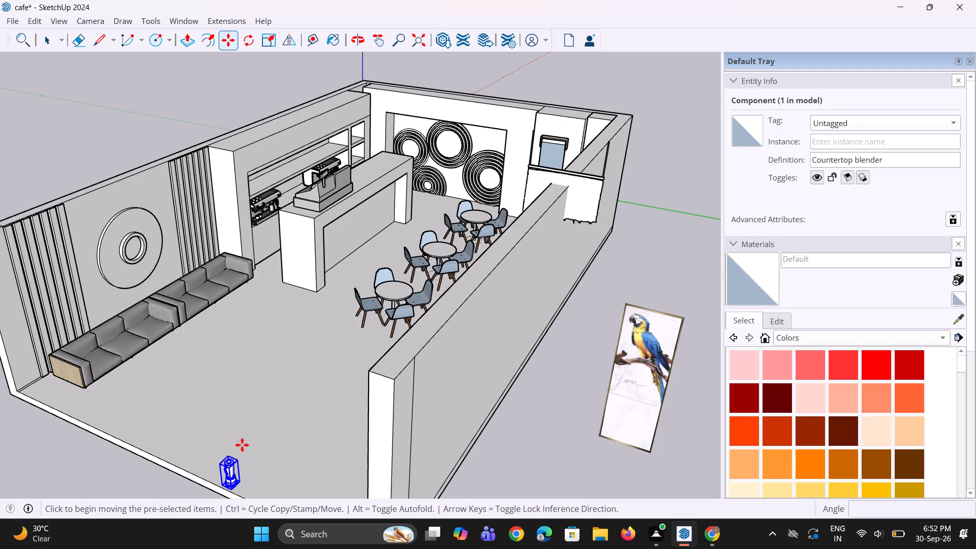
key("m")
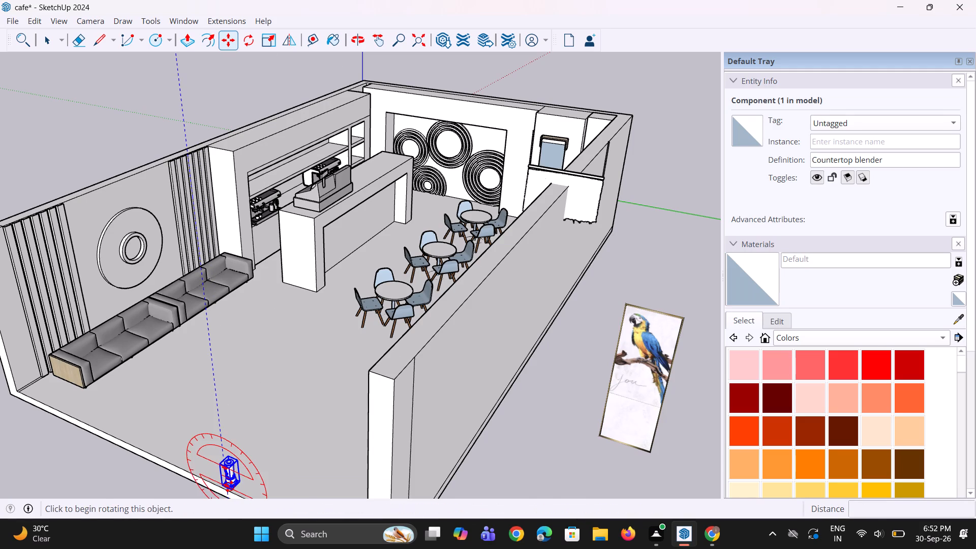
left_click(221, 486)
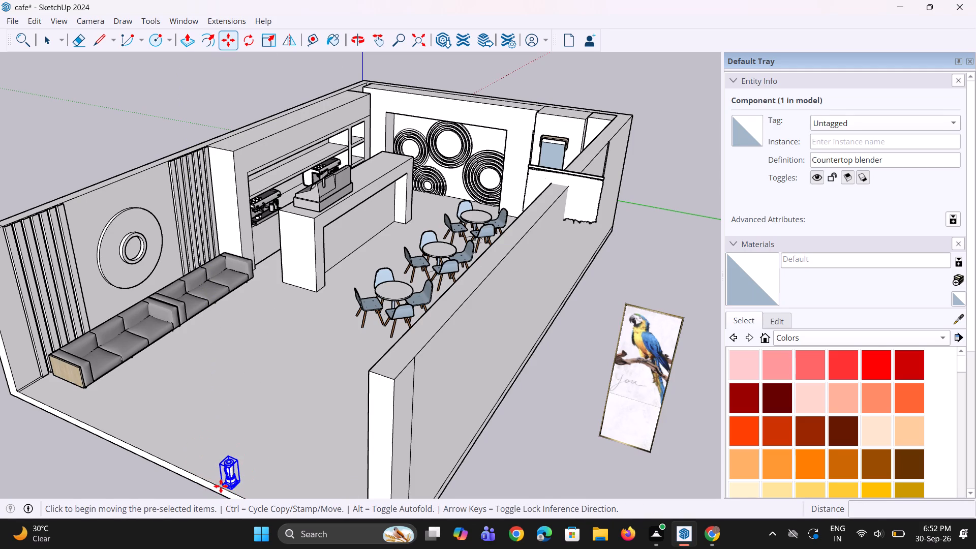
scroll(293, 185, "up", 7)
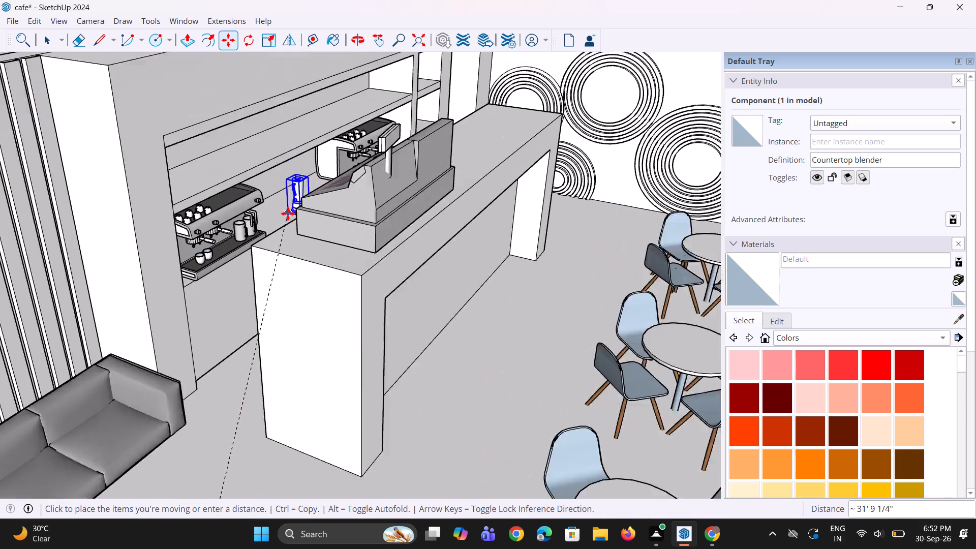
scroll(288, 213, "up", 9)
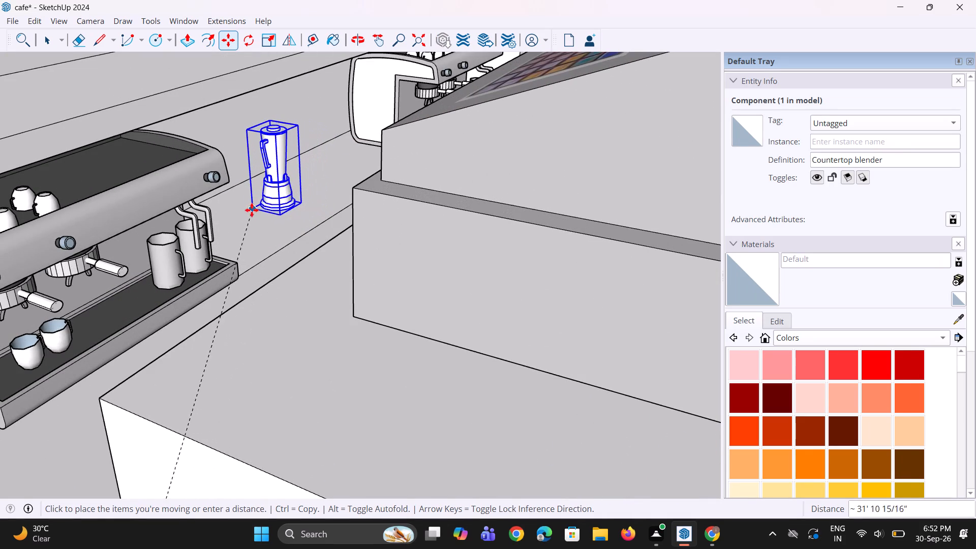
left_click(247, 212)
Stretch the countertop blender along the red axis by a factor of about 1.46, and again by about 1.07.
middle_click_drag(270, 249, 285, 268)
scroll(299, 226, "up", 1)
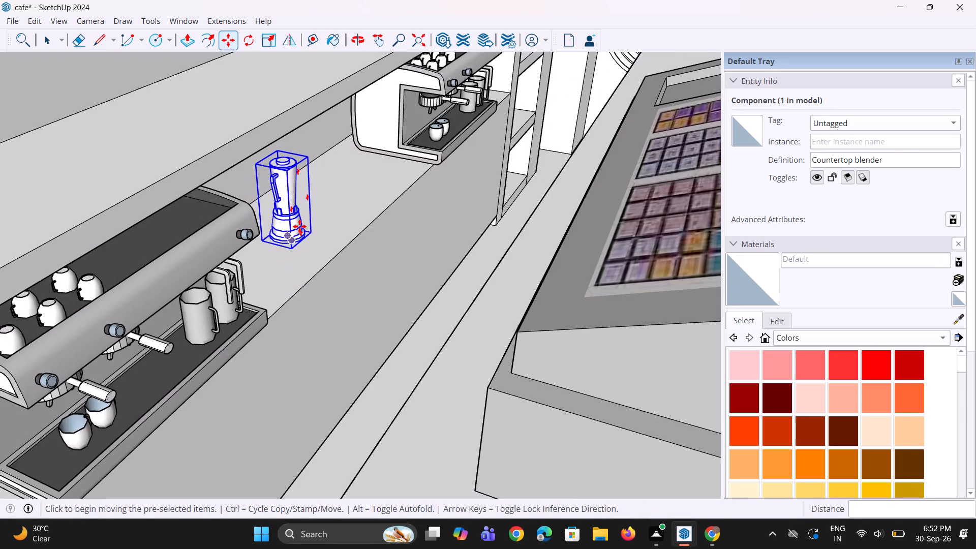
scroll(299, 226, "up", 3)
key("s")
middle_click_drag(297, 232, 255, 253)
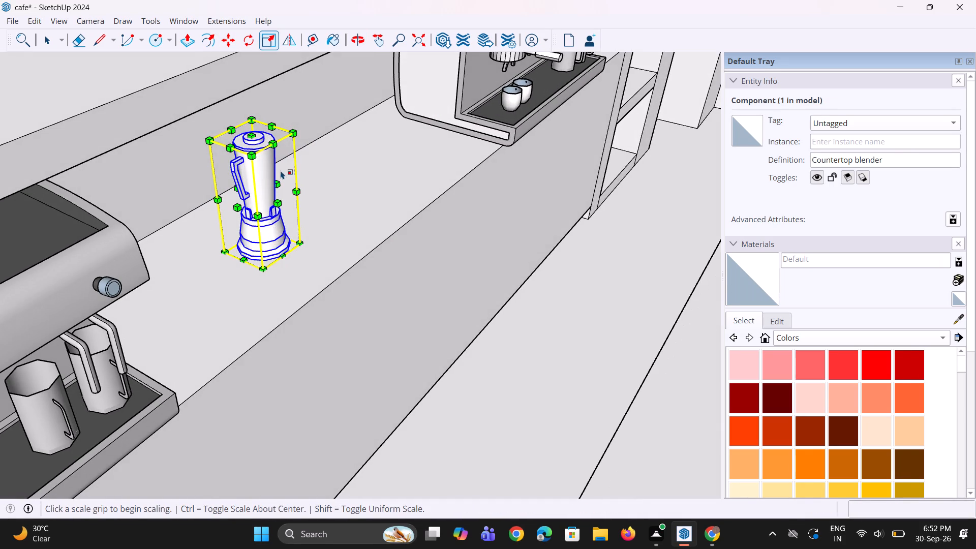
left_click(253, 117)
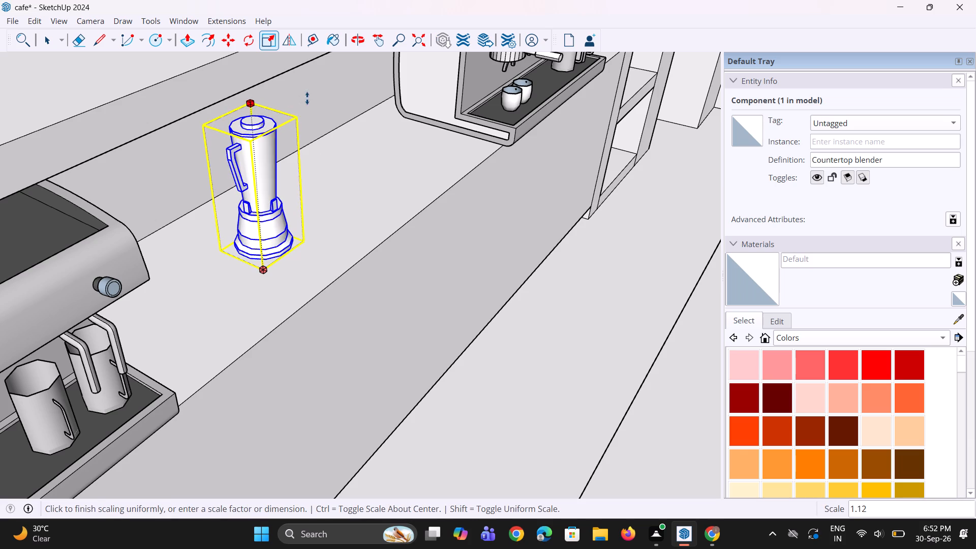
left_click(289, 125)
left_click(232, 203)
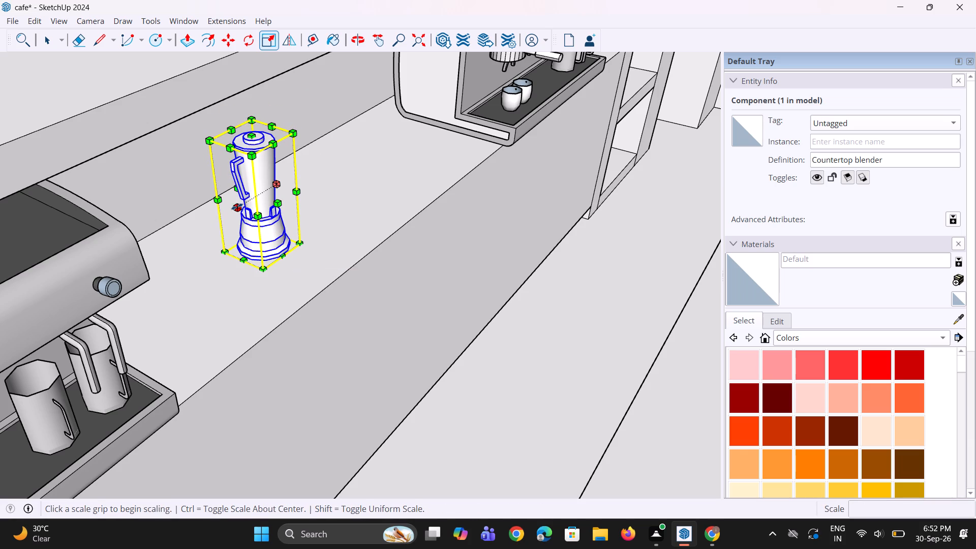
left_click(238, 208)
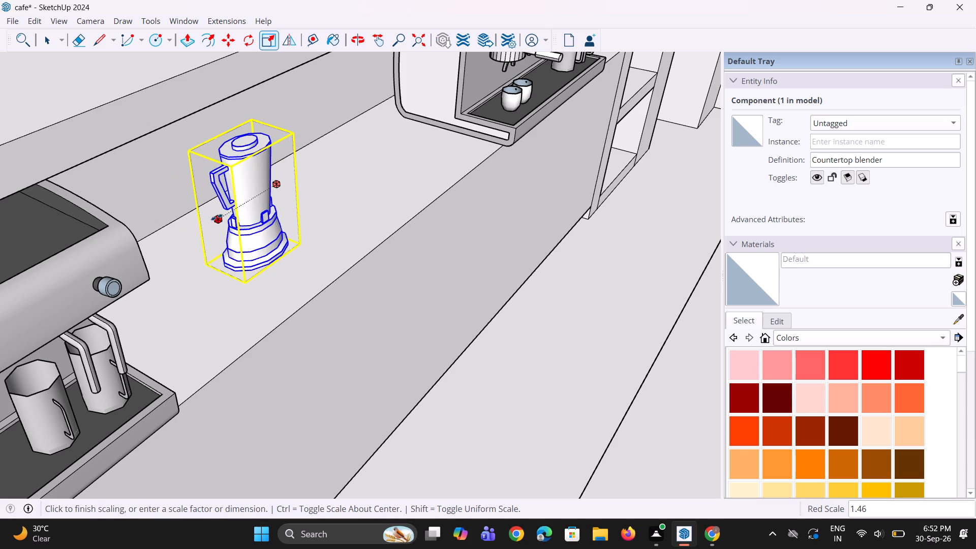
left_click(217, 217)
middle_click_drag(308, 201, 243, 220)
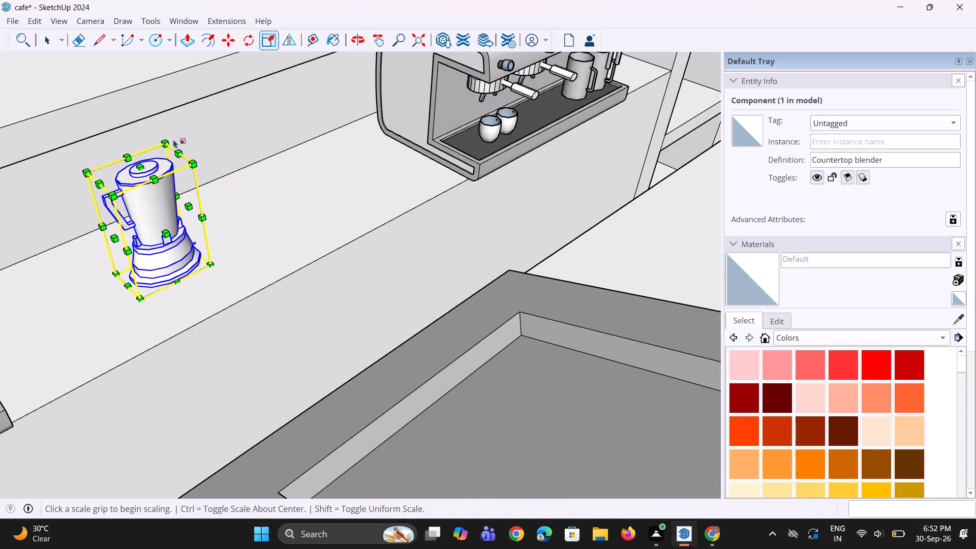
left_click(190, 206)
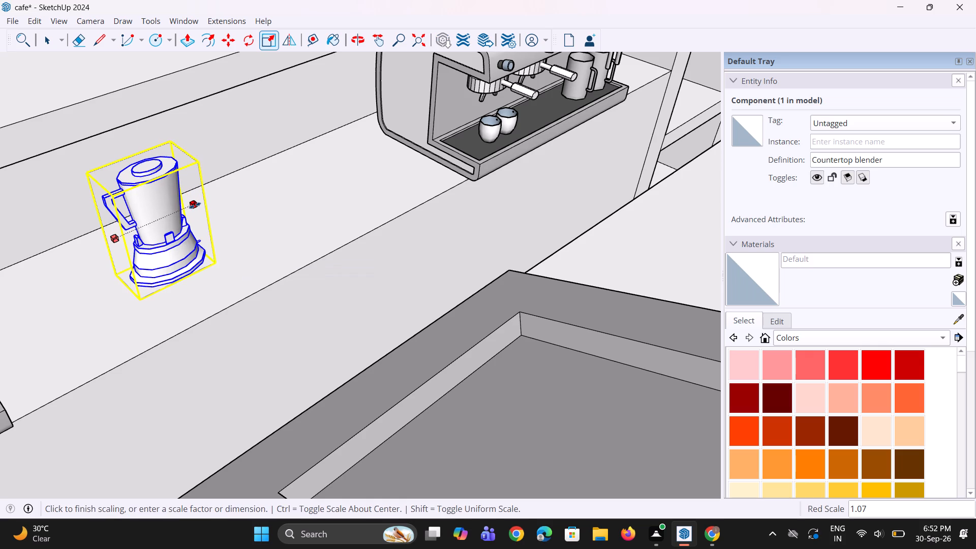
left_click(196, 205)
Scale the widened countertop blender up uniformly by a factor of about 1.18.
left_click(201, 162)
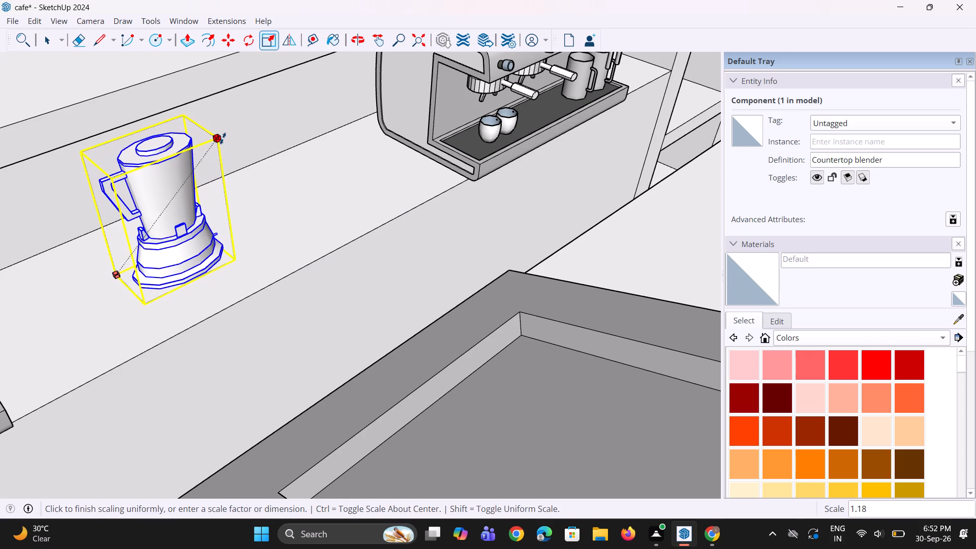
left_click(223, 138)
Copy the countertop blender about 1' 10" along the back counter toward the espresso machine beside the open shelves.
scroll(221, 225, "down", 4)
middle_click(221, 224)
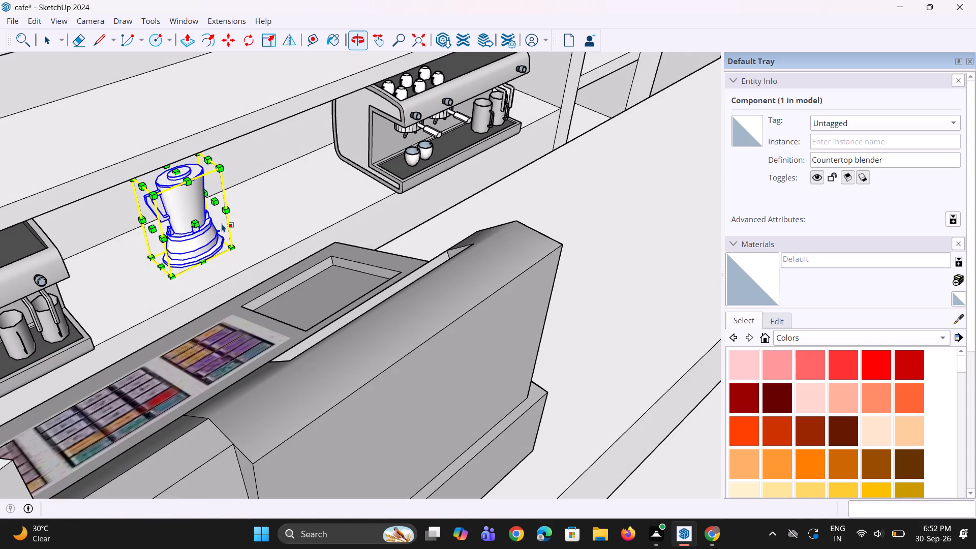
key("m")
left_click(233, 246)
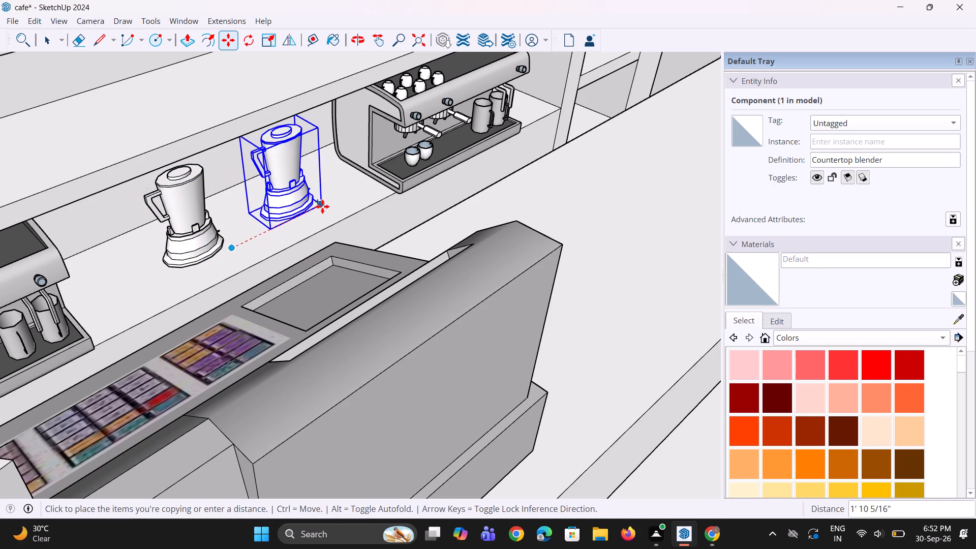
left_click(322, 206)
key("space")
key("space")
scroll(329, 211, "down", 13)
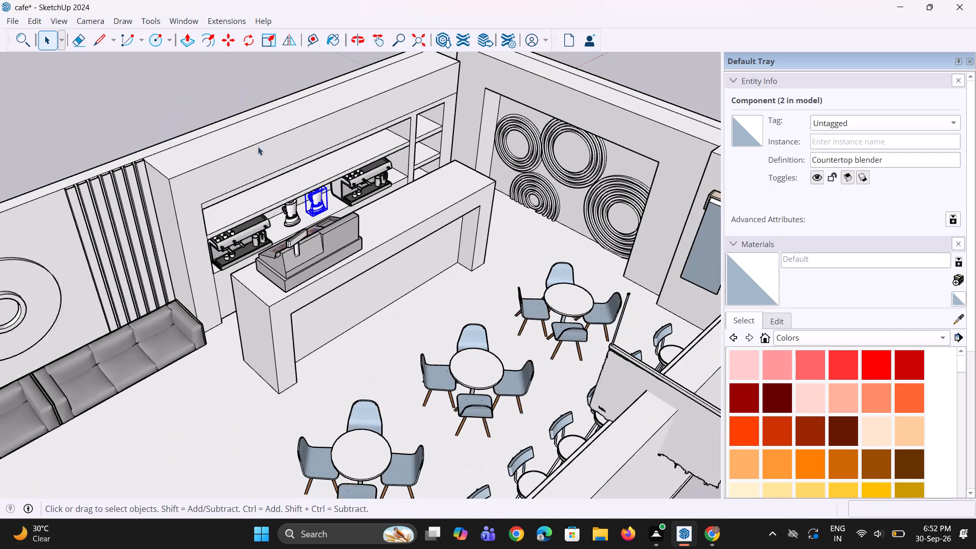
left_click(186, 111)
Examine the café from several angles, covering the back counter, seating, sofas and the bare wall section near the open end.
middle_click_drag(285, 189, 289, 183)
scroll(299, 220, "up", 2)
middle_click_drag(299, 220, 301, 211)
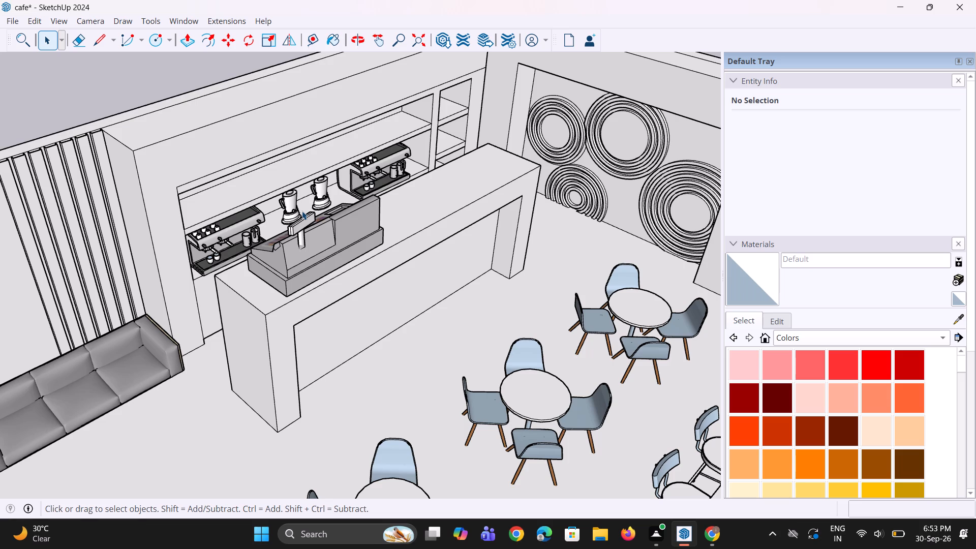
scroll(278, 210, "down", 5)
middle_click_drag(288, 254, 237, 259)
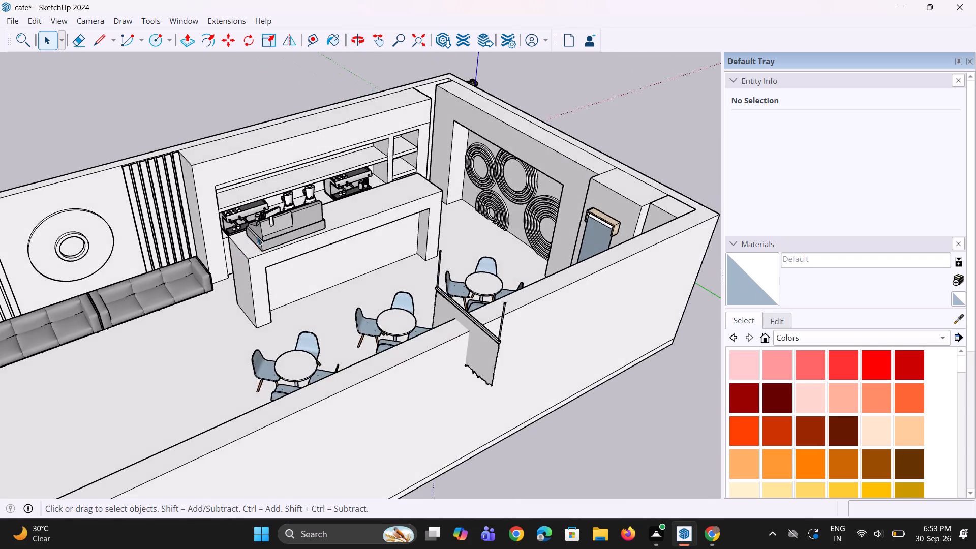
scroll(257, 236, "up", 3)
middle_click_drag(258, 234, 237, 193)
scroll(237, 193, "up", 6)
middle_click_drag(236, 188, 250, 220)
scroll(414, 234, "down", 4)
middle_click_drag(411, 237, 411, 232)
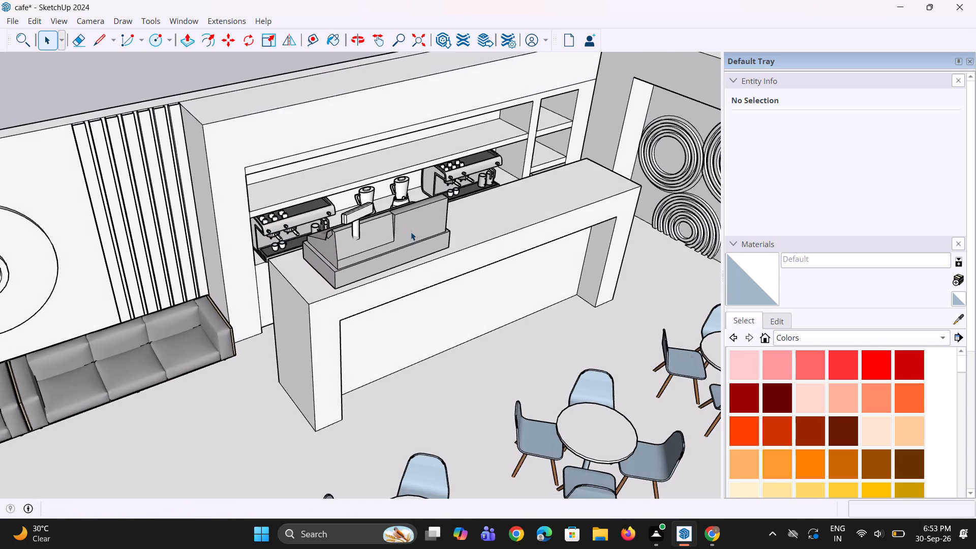
scroll(411, 232, "down", 7)
middle_click_drag(296, 308, 591, 339)
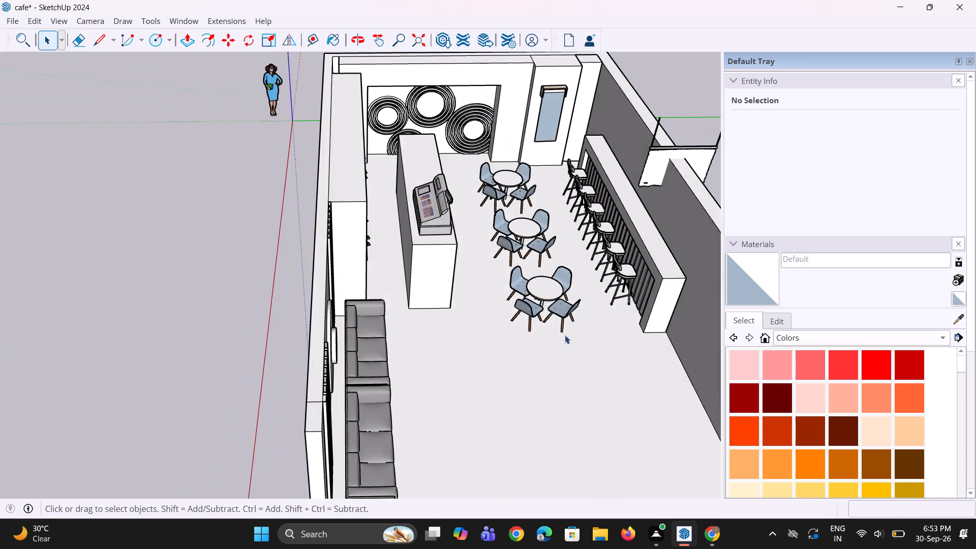
scroll(563, 345, "down", 3)
middle_click_drag(563, 346, 596, 360)
scroll(685, 332, "up", 5)
middle_click_drag(672, 343, 657, 314)
scroll(655, 312, "up", 1)
scroll(557, 300, "down", 8)
middle_click_drag(568, 329, 689, 347)
scroll(620, 252, "up", 3)
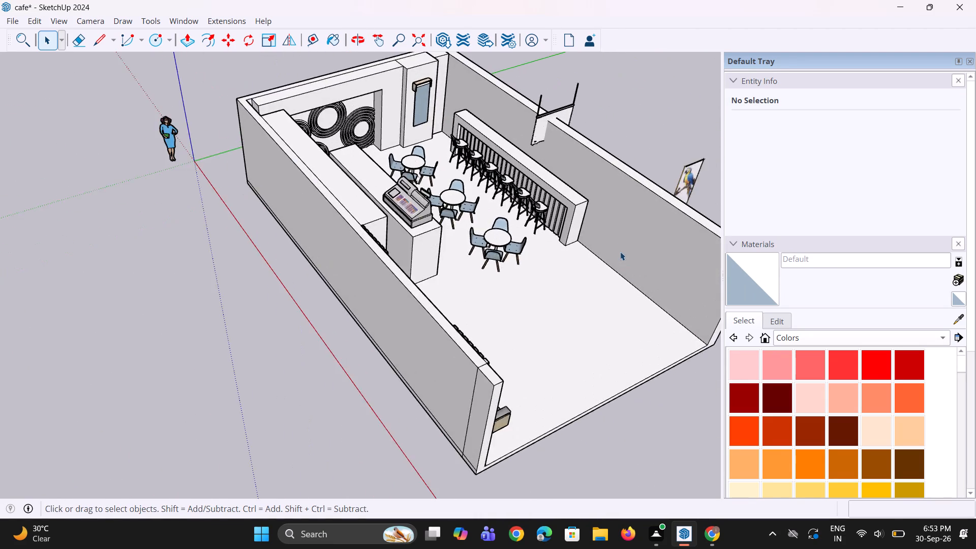
scroll(620, 252, "up", 3)
middle_click_drag(612, 267, 595, 238)
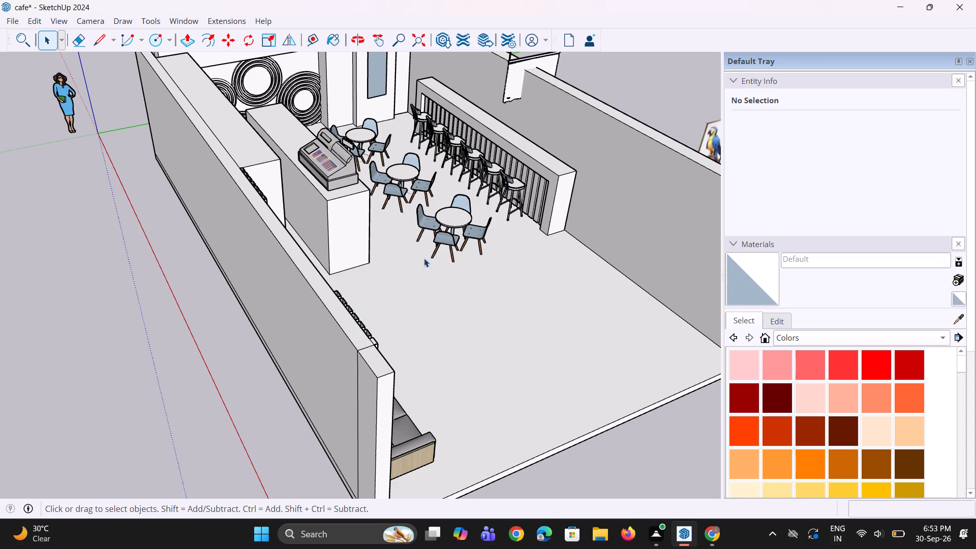
scroll(336, 281, "down", 4)
middle_click_drag(314, 315, 311, 295)
middle_click_drag(515, 346, 617, 350)
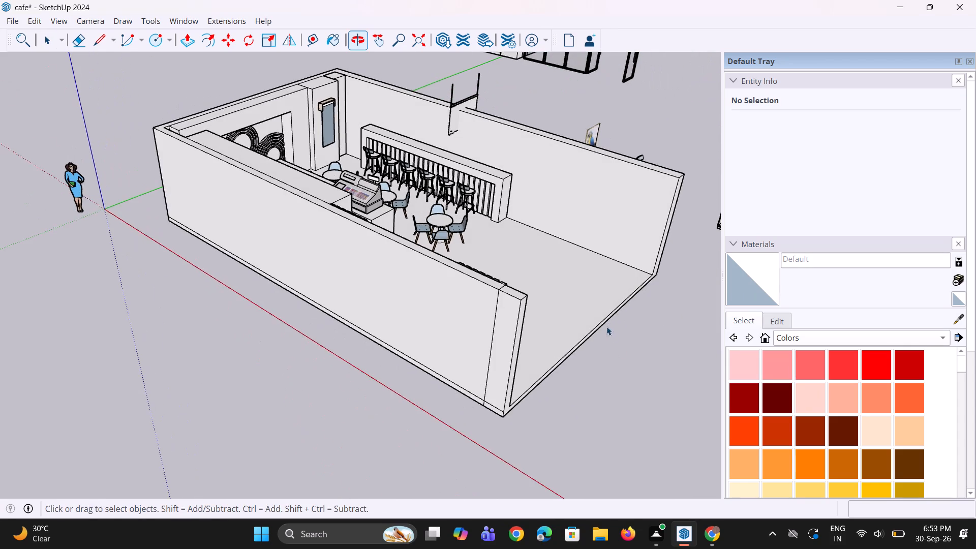
scroll(603, 322, "up", 1)
scroll(603, 322, "down", 2)
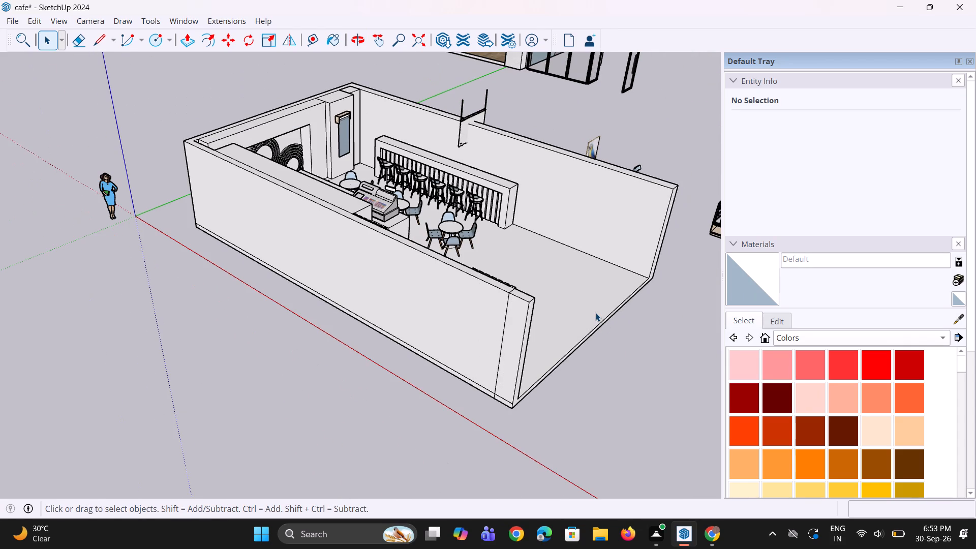
scroll(548, 316, "down", 1)
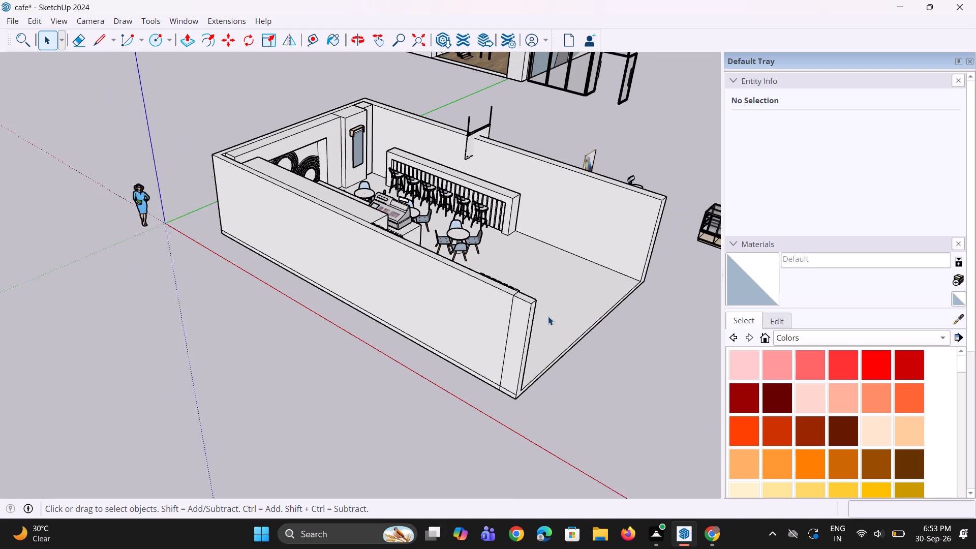
scroll(548, 316, "down", 1)
middle_click_drag(478, 291, 445, 310)
scroll(484, 297, "up", 3)
middle_click_drag(620, 303, 635, 301)
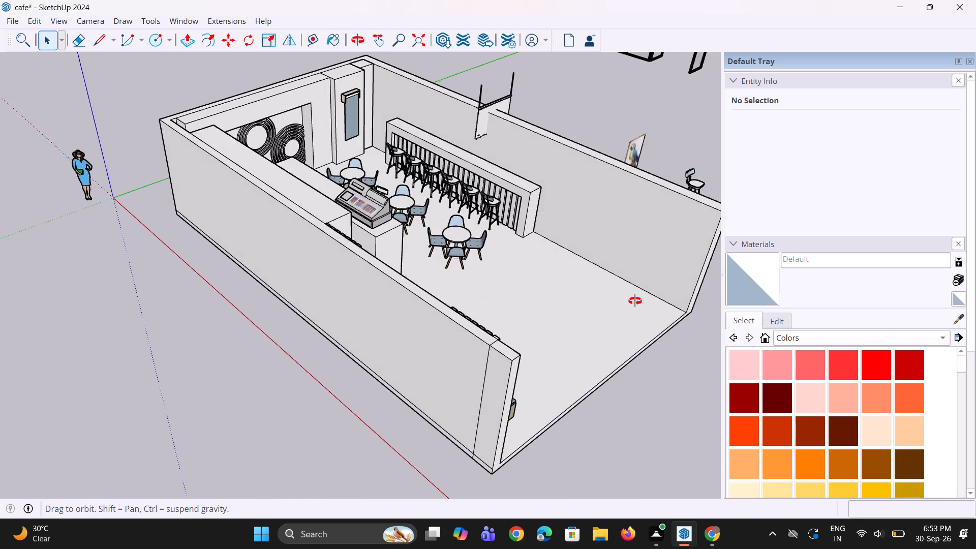
middle_click_drag(635, 301, 663, 279)
Draw a rectangle about 9' 10" by 6' 6" on the inner wall opposite the sofas, between the bar-stool partition and the open end.
scroll(639, 298, "up", 1)
scroll(590, 212, "up", 3)
middle_click_drag(590, 212, 571, 191)
scroll(571, 191, "up", 1)
scroll(571, 191, "down", 3)
key("r")
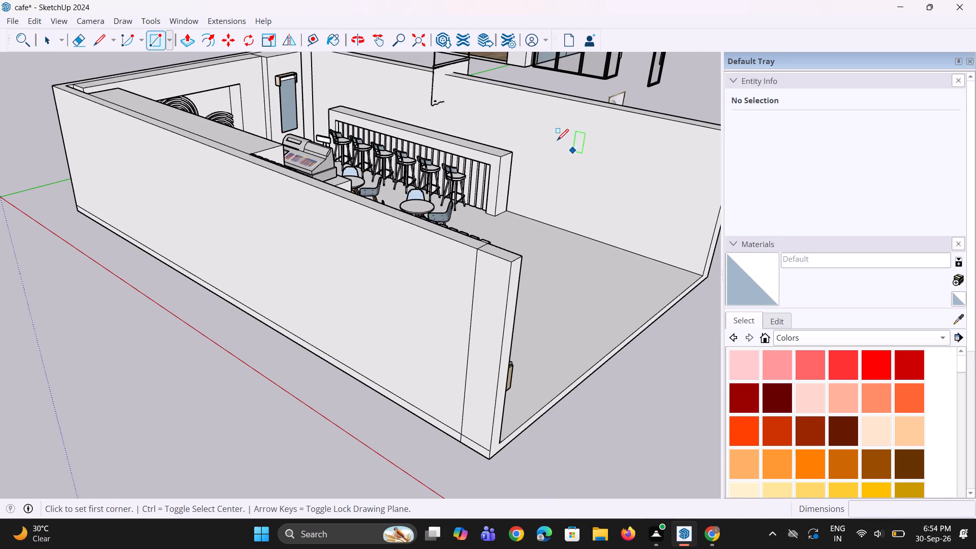
left_click(554, 121)
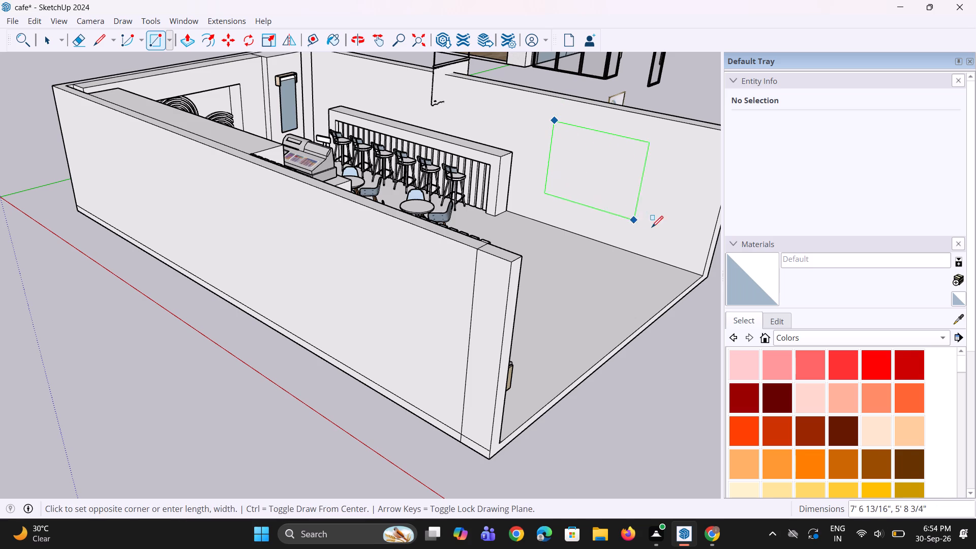
left_click(665, 240)
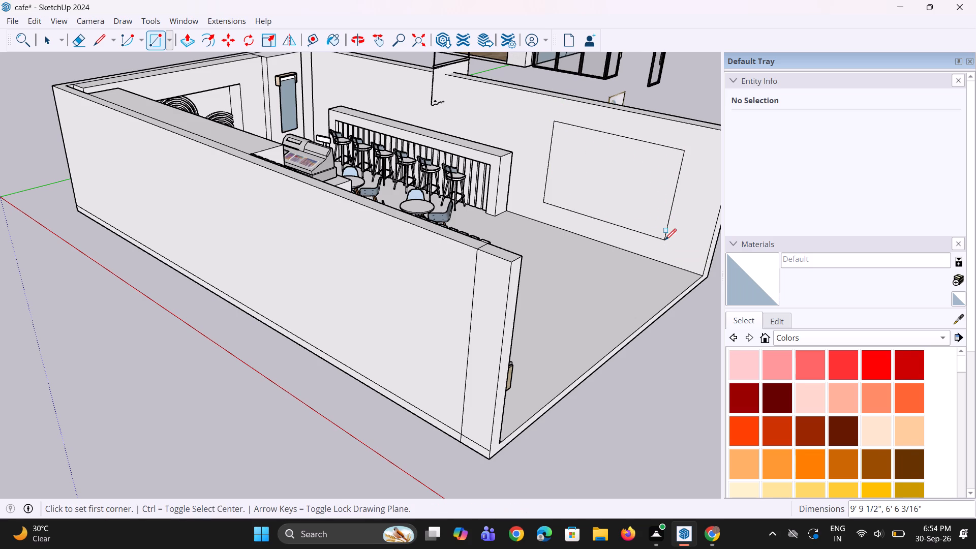
scroll(665, 240, "up", 2)
key("space")
key("space")
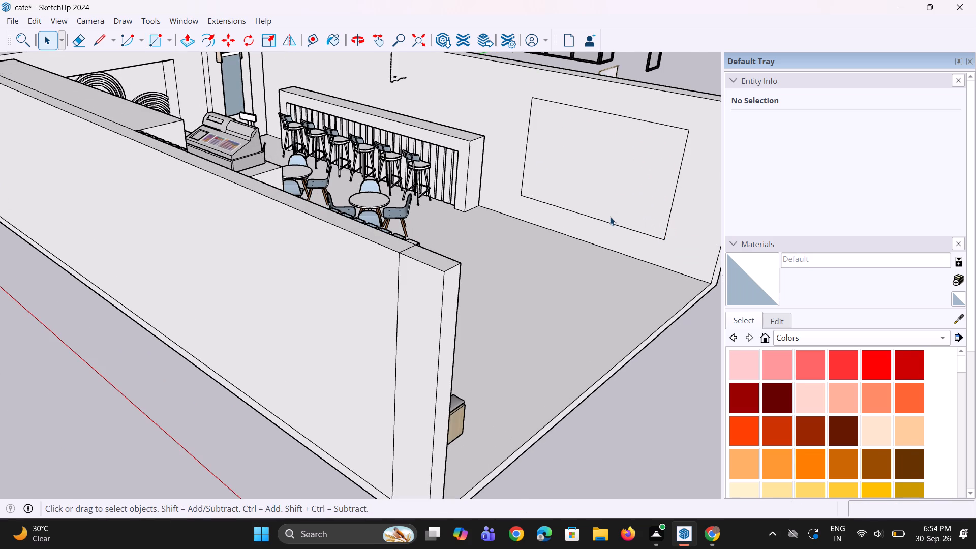
Offset the wall rectangle's outline outward by about 4 11/16" to form a frame border.
scroll(606, 217, "down", 3)
left_click(606, 216)
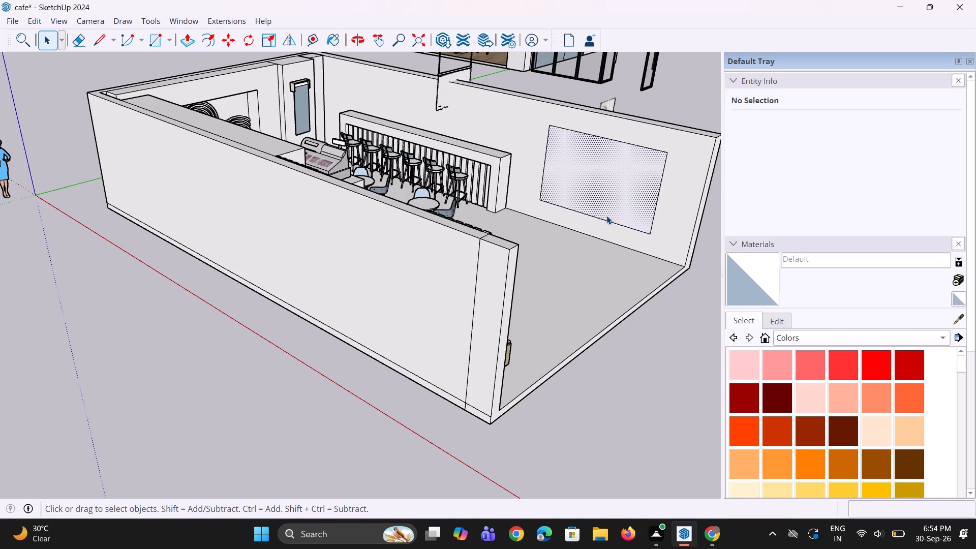
key("f")
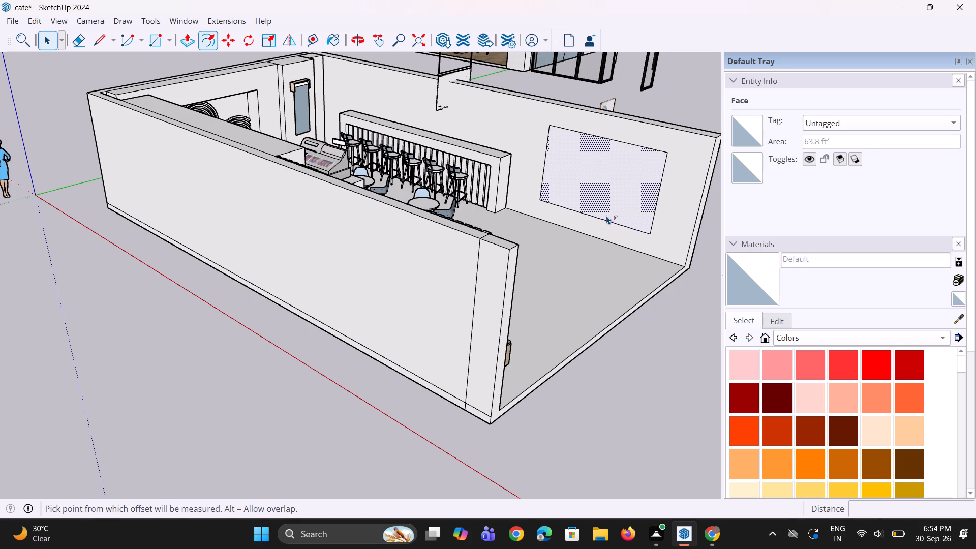
left_click(607, 220)
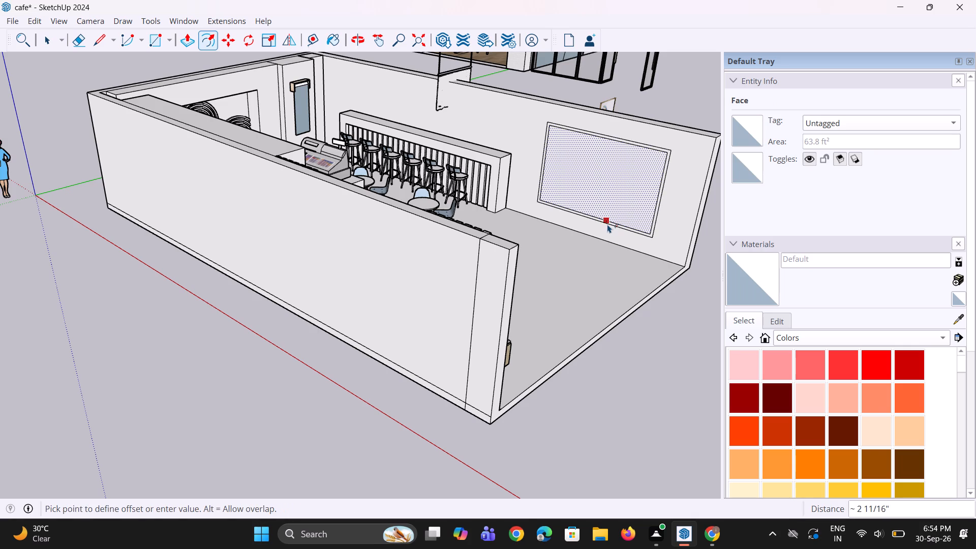
left_click(607, 226)
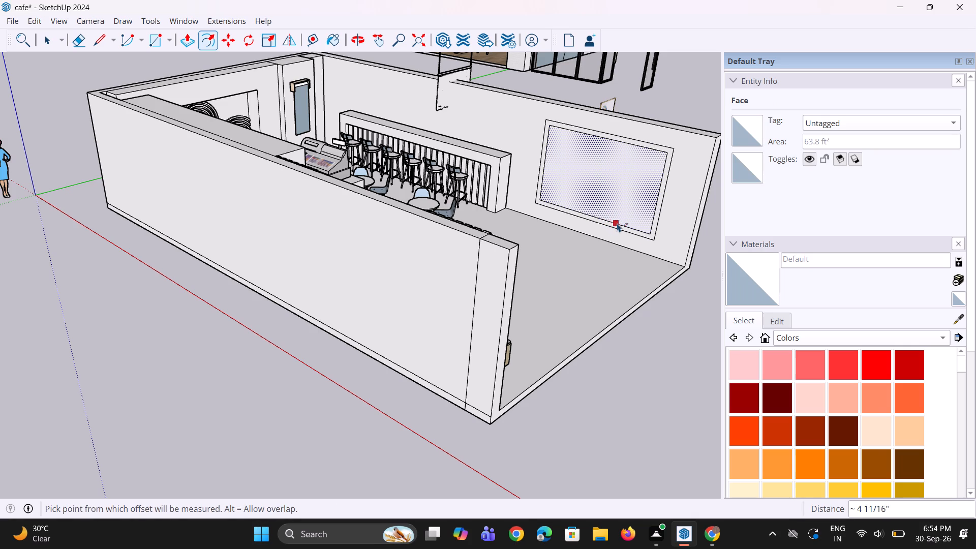
key("space")
key("space")
Examine the framed rectangle on the wall in relation to the bar-stool partition and the open end of the room.
middle_click_drag(618, 223, 614, 247)
scroll(603, 225, "down", 4)
middle_click_drag(603, 216, 600, 220)
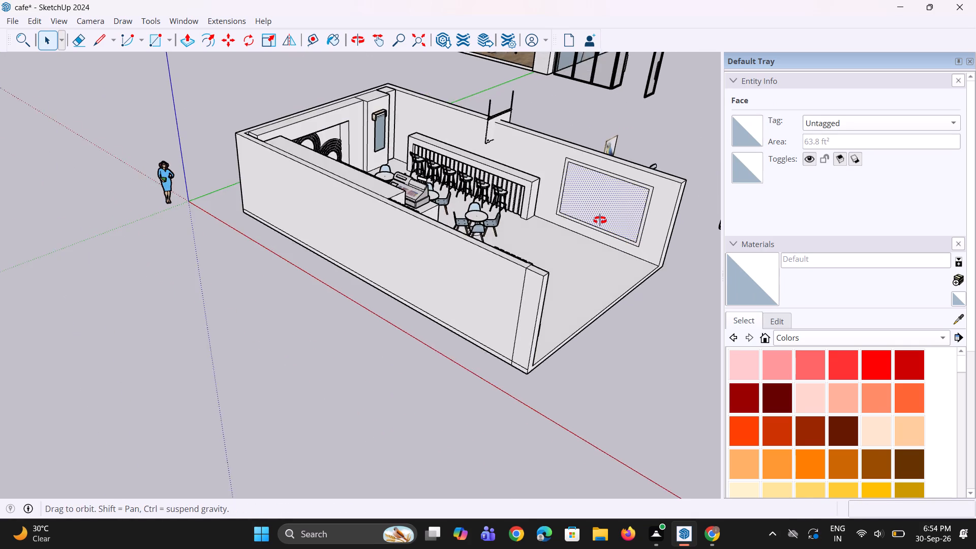
middle_click_drag(600, 220, 565, 255)
scroll(608, 229, "up", 2)
middle_click_drag(608, 229, 557, 199)
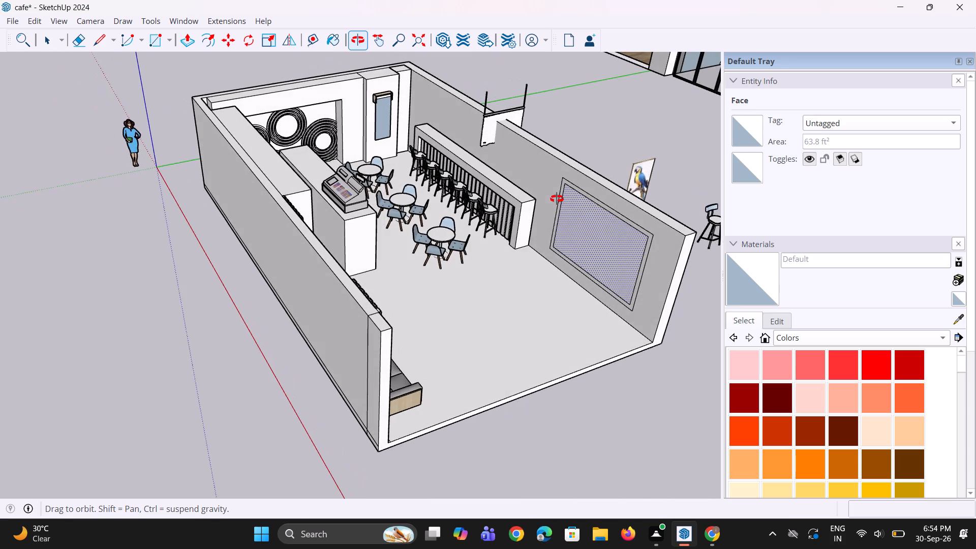
middle_click_drag(557, 199, 591, 187)
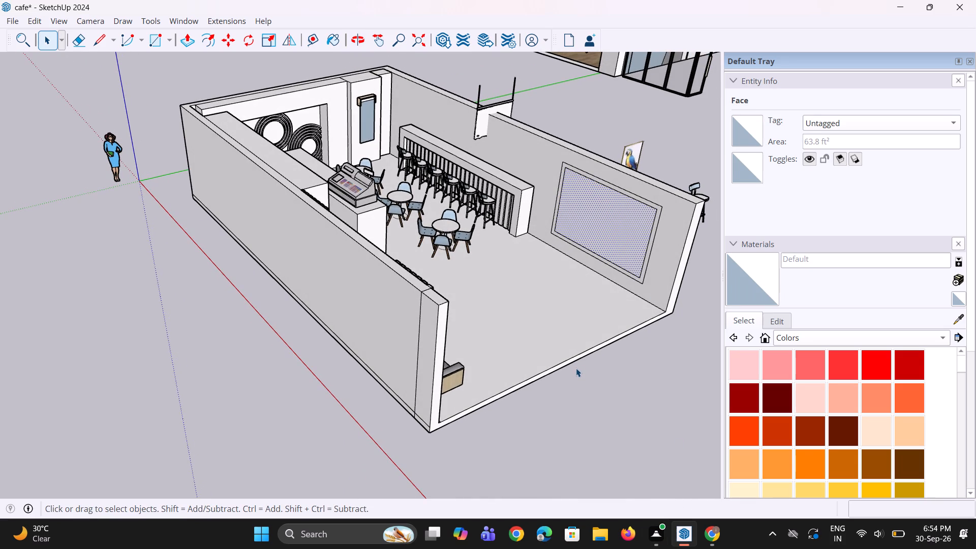
scroll(562, 274, "up", 1)
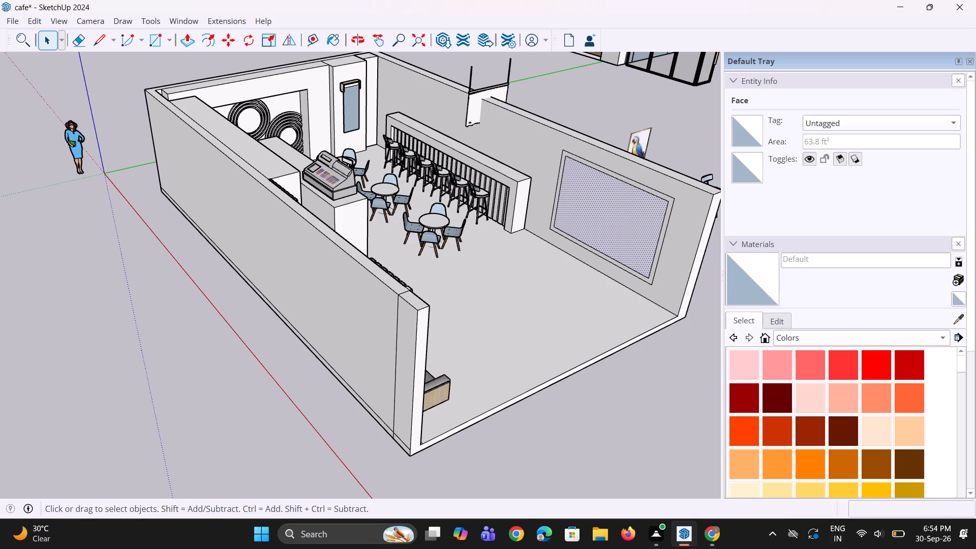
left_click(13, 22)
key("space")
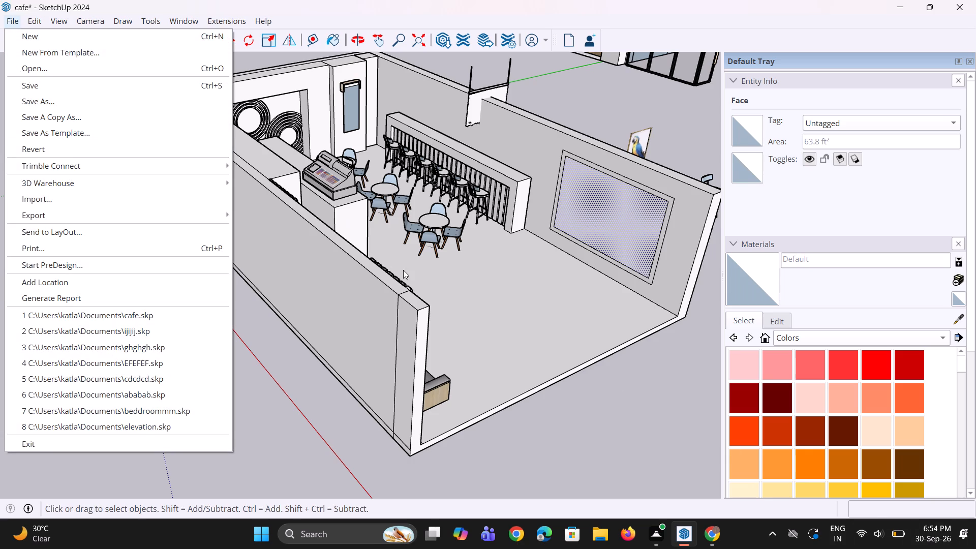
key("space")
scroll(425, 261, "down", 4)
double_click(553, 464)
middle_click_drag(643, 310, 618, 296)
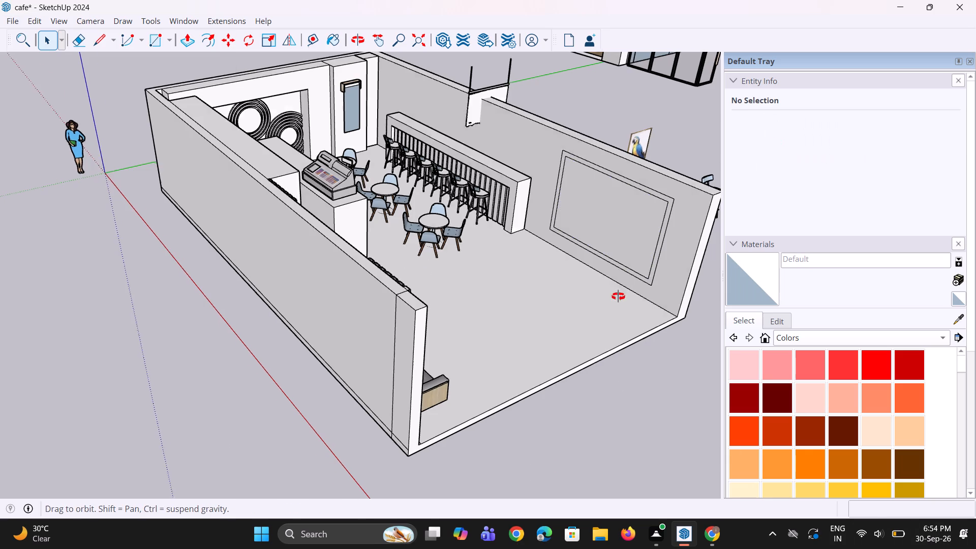
Push the inner rectangle on the wall opposite the sofas through the wall's thickness, about 1' 1", to cut an opening.
middle_click_drag(618, 296, 539, 321)
key("p")
left_click(557, 283)
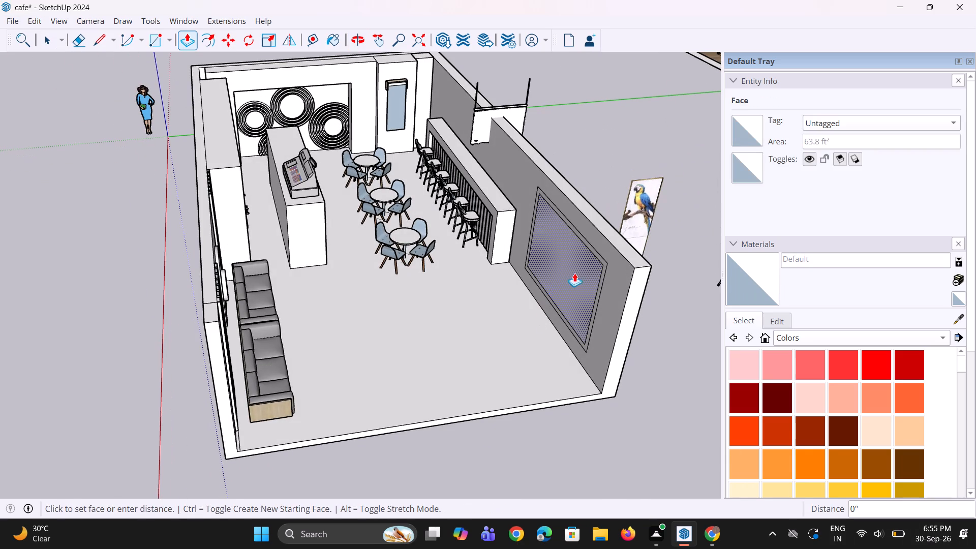
left_click(624, 241)
middle_click_drag(568, 301, 637, 295)
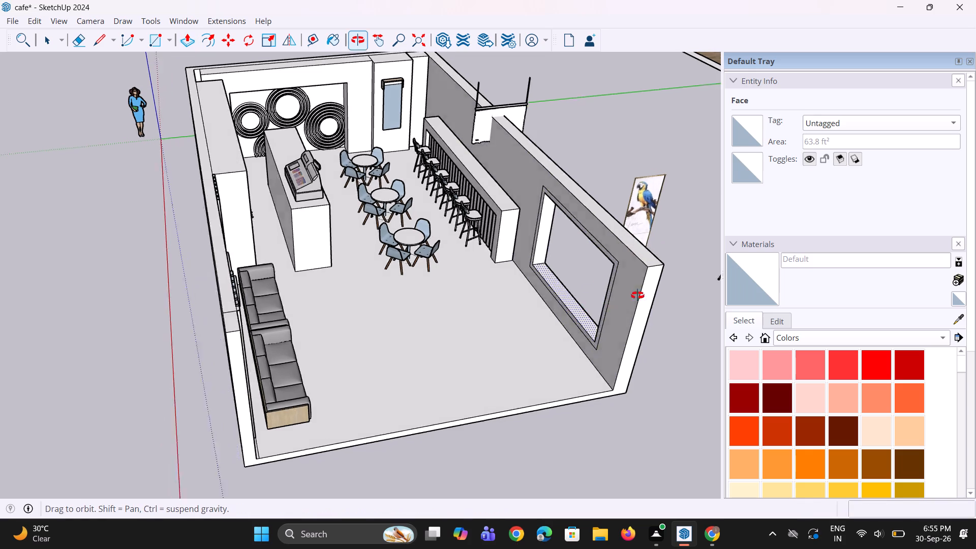
middle_click_drag(637, 295, 725, 283)
scroll(683, 253, "up", 2)
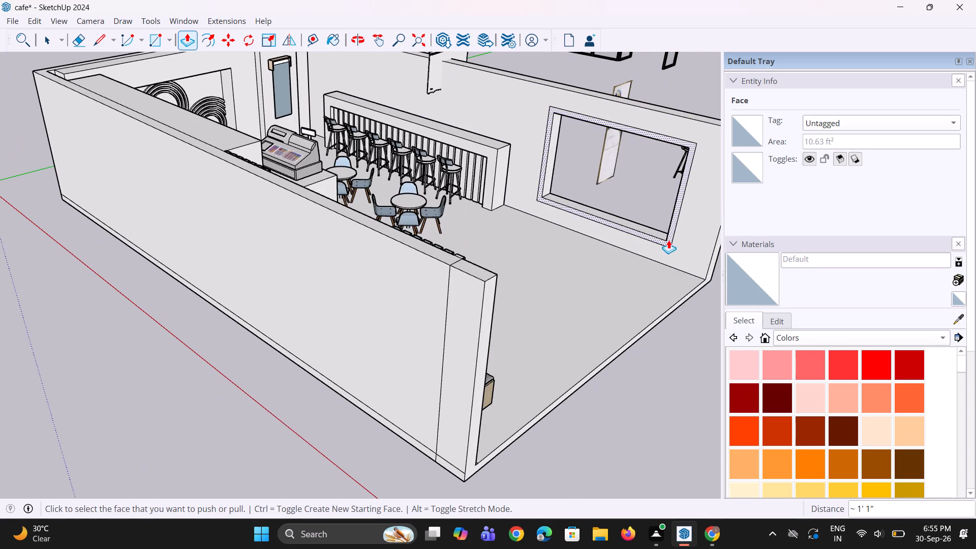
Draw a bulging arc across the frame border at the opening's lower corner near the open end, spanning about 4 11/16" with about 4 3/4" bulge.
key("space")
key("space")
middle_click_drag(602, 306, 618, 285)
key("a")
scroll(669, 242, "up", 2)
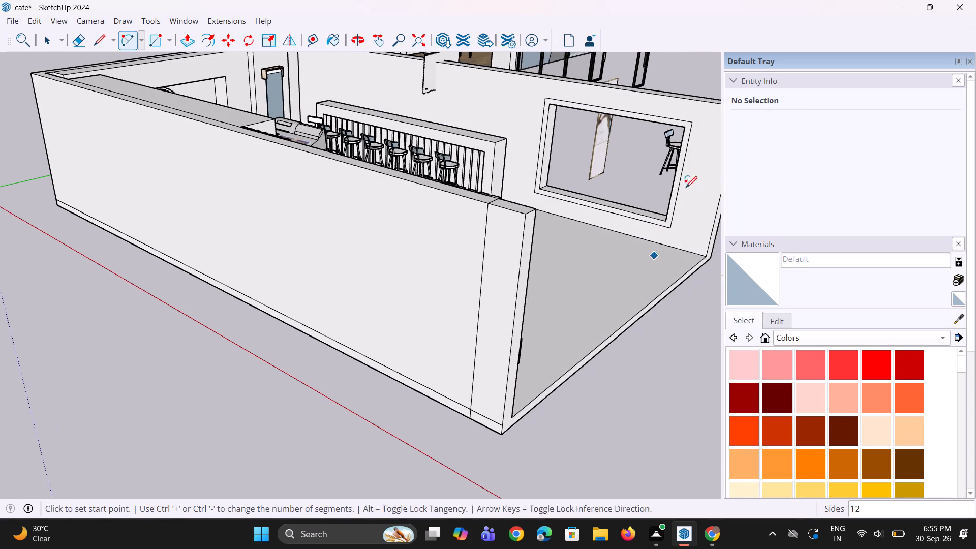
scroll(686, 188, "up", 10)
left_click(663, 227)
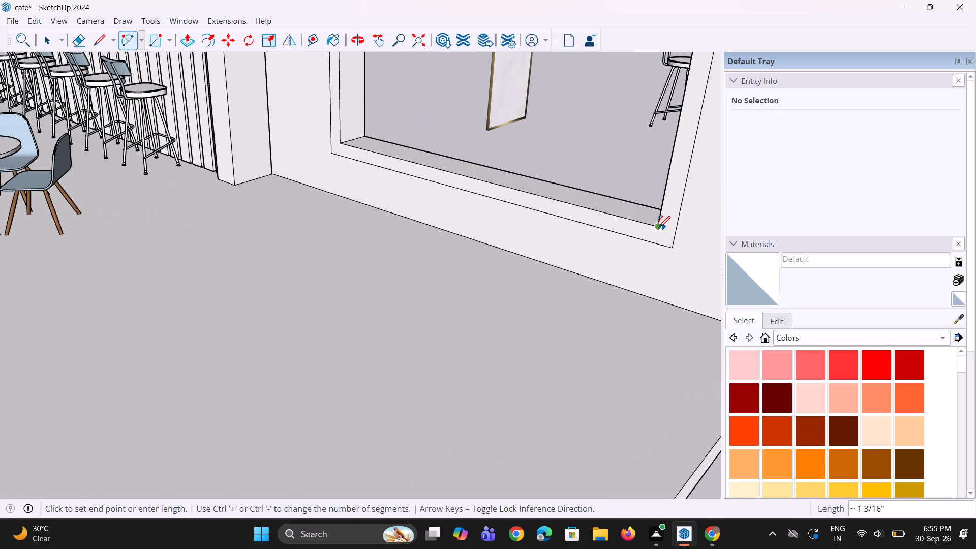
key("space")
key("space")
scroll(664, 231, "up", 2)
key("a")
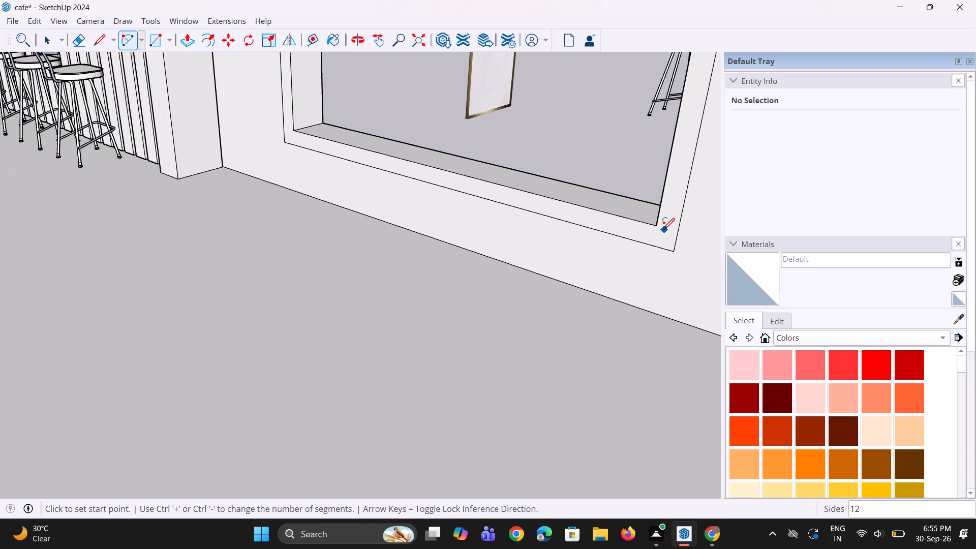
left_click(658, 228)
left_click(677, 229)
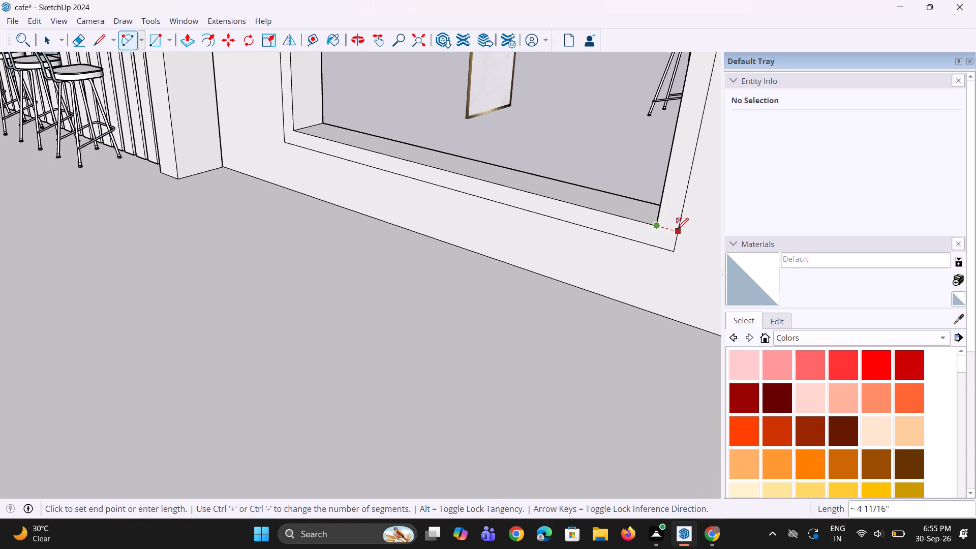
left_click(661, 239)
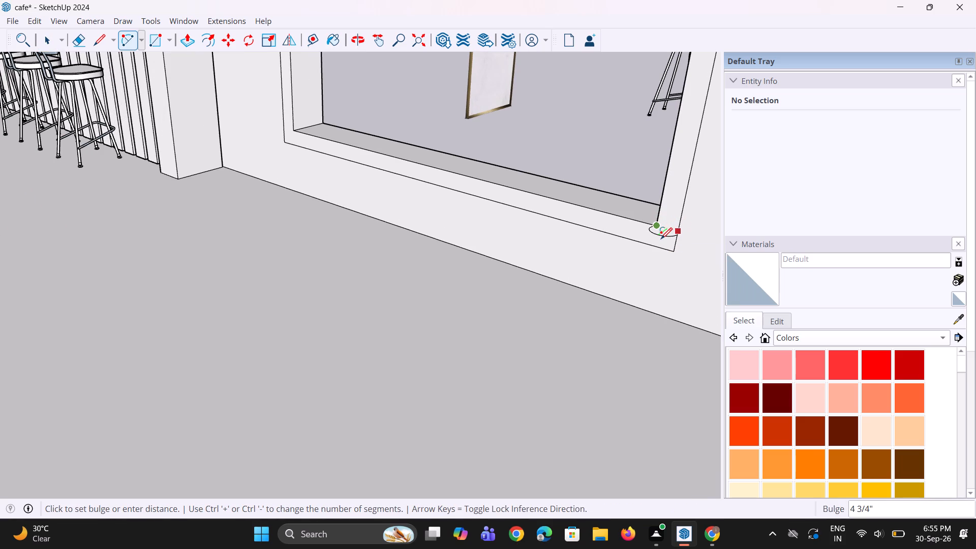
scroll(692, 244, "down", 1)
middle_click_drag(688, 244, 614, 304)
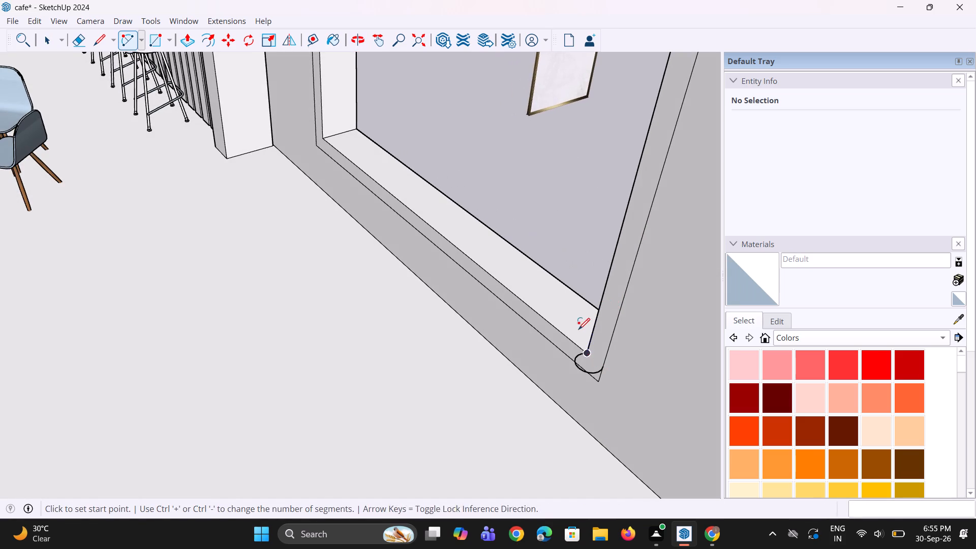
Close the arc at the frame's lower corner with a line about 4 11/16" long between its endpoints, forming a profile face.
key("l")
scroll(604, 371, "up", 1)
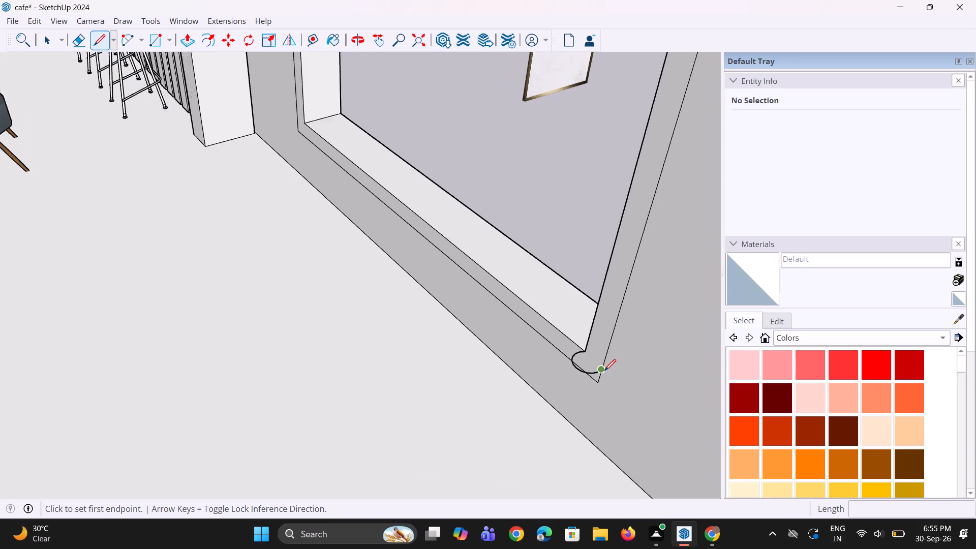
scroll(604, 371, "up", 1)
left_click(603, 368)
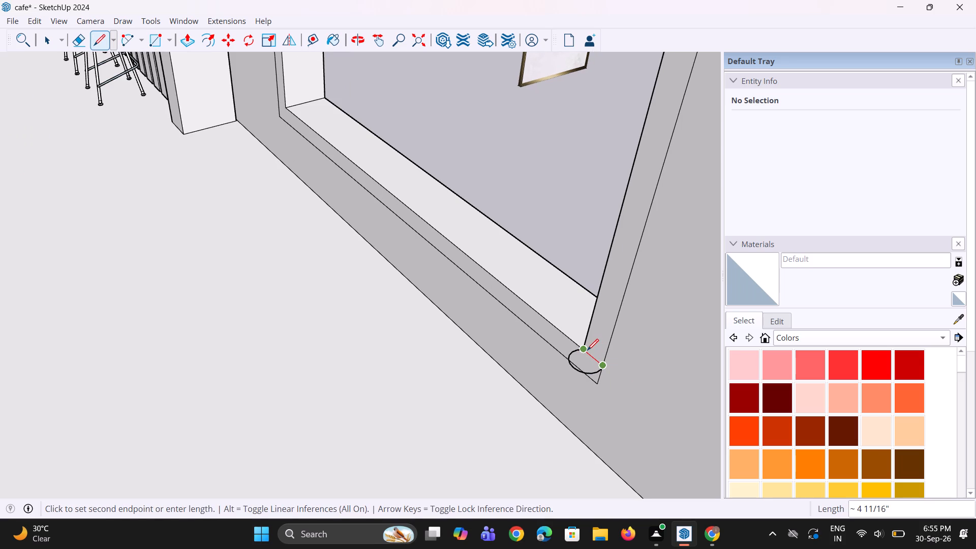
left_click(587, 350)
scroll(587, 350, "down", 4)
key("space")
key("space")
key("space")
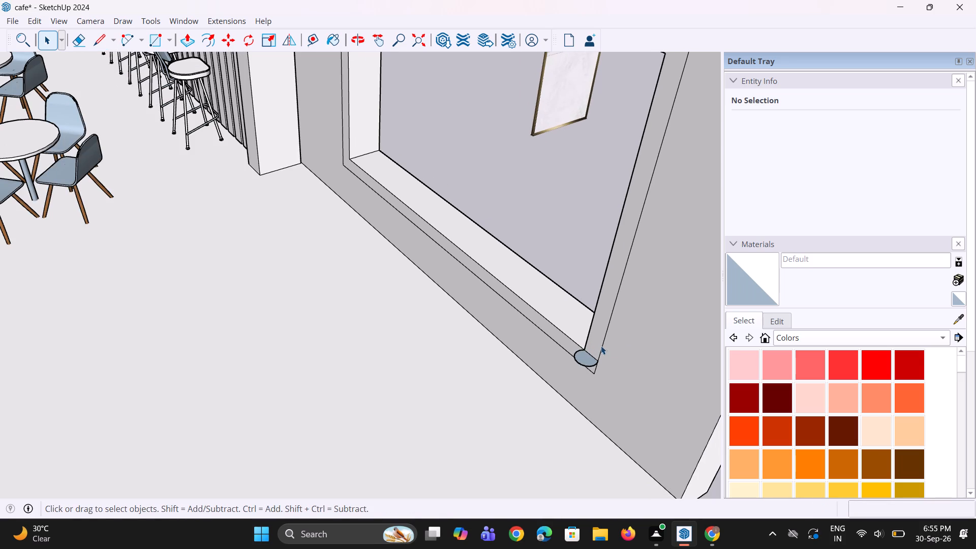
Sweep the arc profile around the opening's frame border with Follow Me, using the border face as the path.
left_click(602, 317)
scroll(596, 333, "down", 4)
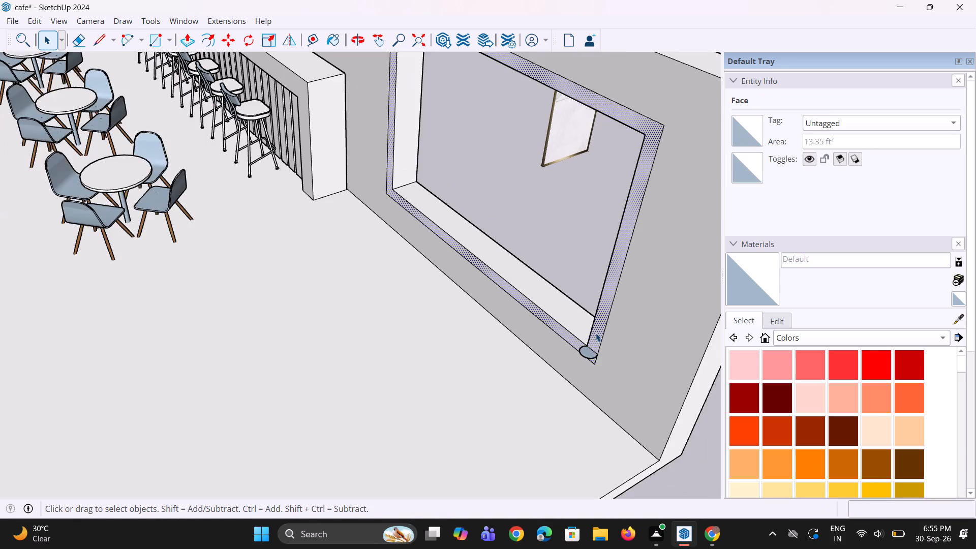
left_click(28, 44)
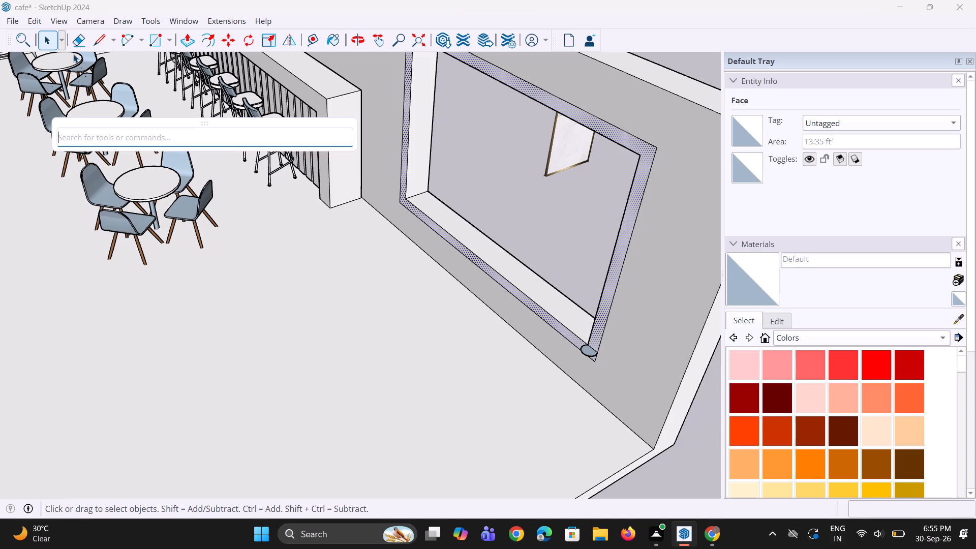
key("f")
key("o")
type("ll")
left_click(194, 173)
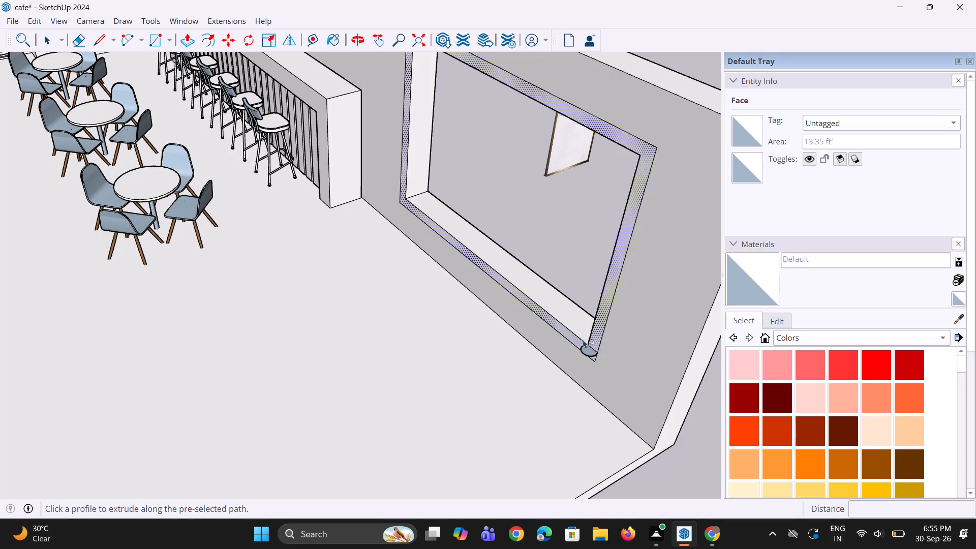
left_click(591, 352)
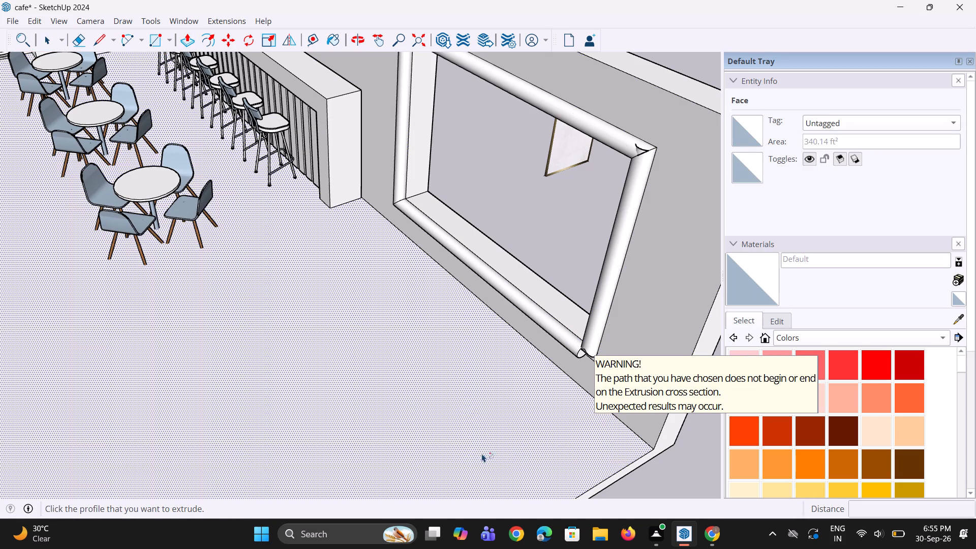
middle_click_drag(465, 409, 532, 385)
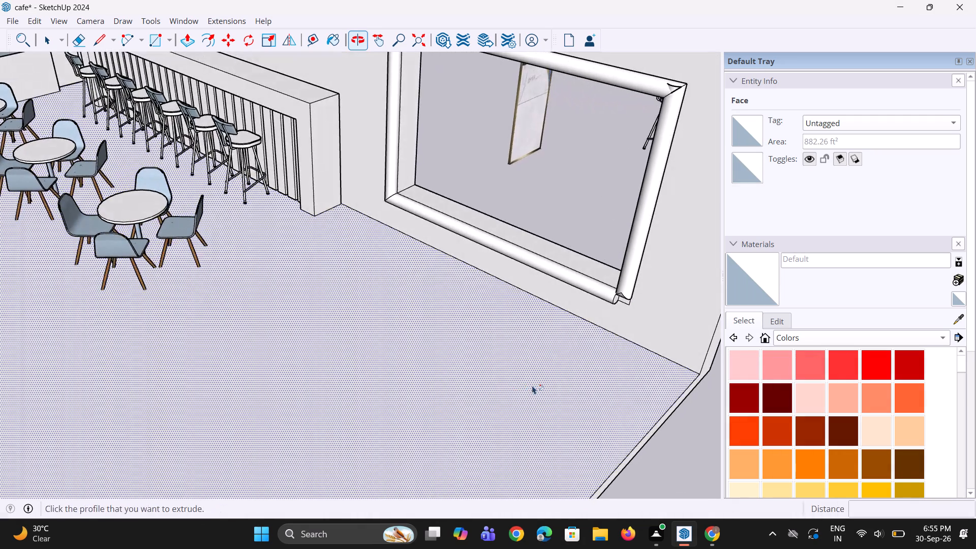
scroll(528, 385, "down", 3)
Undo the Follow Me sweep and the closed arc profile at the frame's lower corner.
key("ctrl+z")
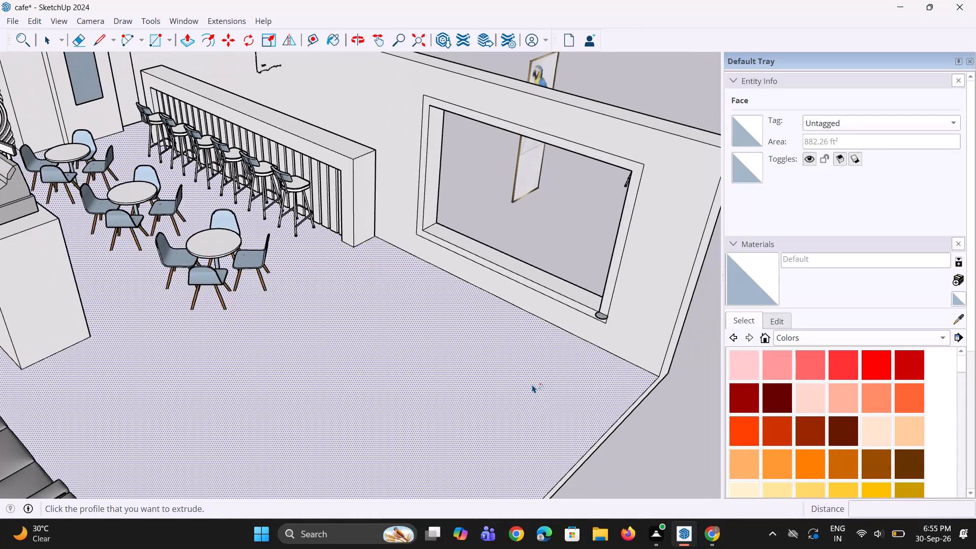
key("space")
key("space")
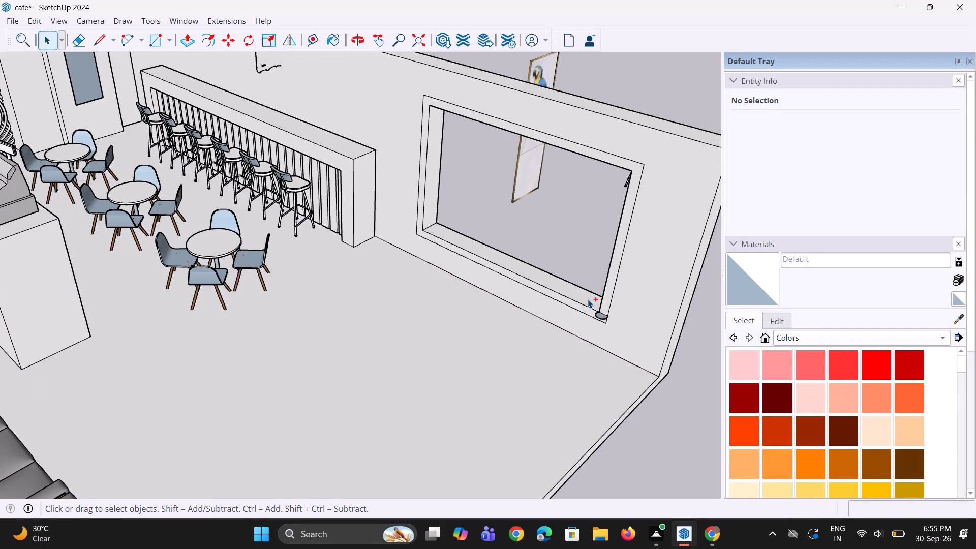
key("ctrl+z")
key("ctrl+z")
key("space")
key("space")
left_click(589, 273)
Examine the lower corner of the wall opening and its frame border near the open end.
scroll(557, 296, "up", 2)
scroll(555, 296, "down", 6)
middle_click_drag(559, 296, 559, 273)
scroll(622, 298, "up", 5)
middle_click_drag(547, 309, 569, 314)
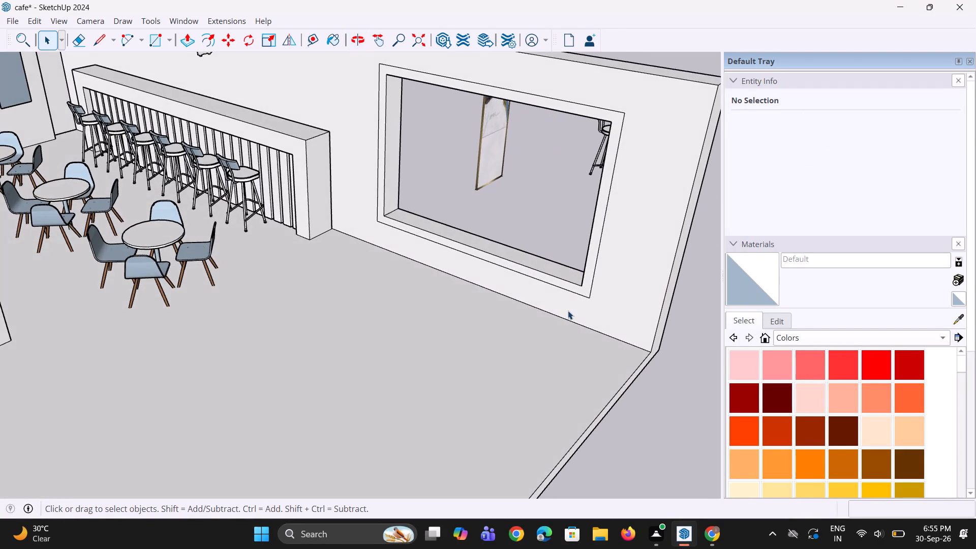
scroll(570, 310, "up", 4)
middle_click_drag(574, 309, 584, 310)
scroll(584, 310, "down", 2)
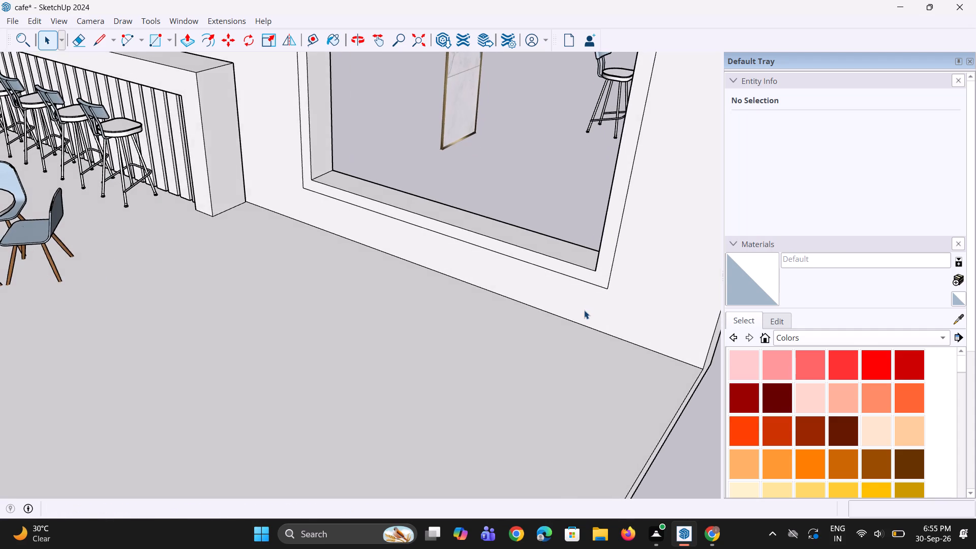
scroll(584, 310, "down", 2)
middle_click_drag(597, 294, 589, 292)
scroll(588, 292, "up", 2)
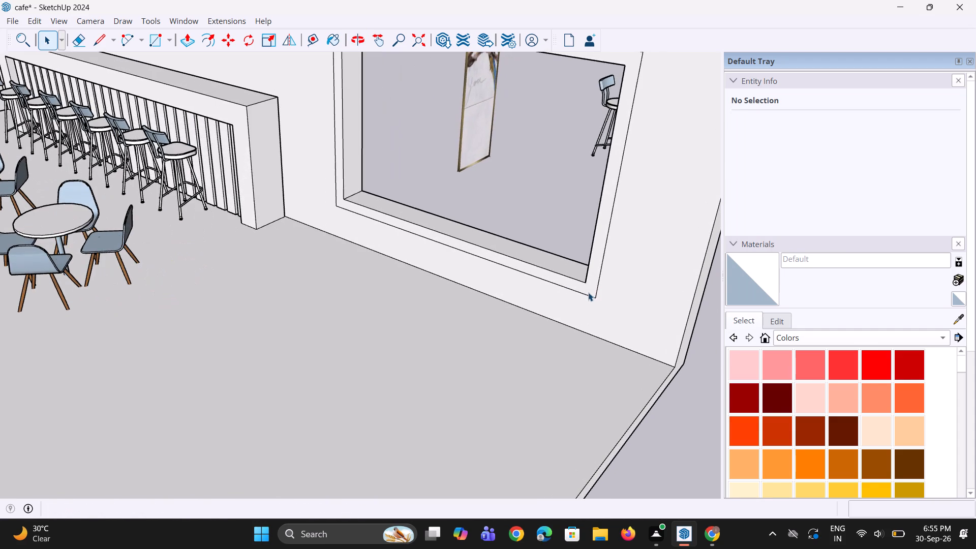
Draw a line about 5" long, perpendicular to the wall into the room, from the opening's inner lower corner near the open end.
key("l")
middle_click_drag(594, 293, 502, 303)
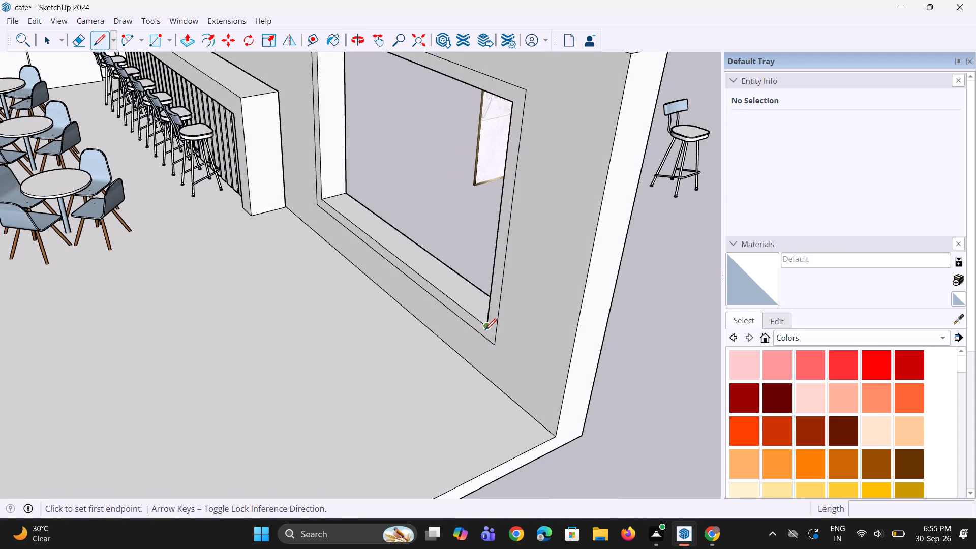
left_click(485, 330)
left_click(473, 336)
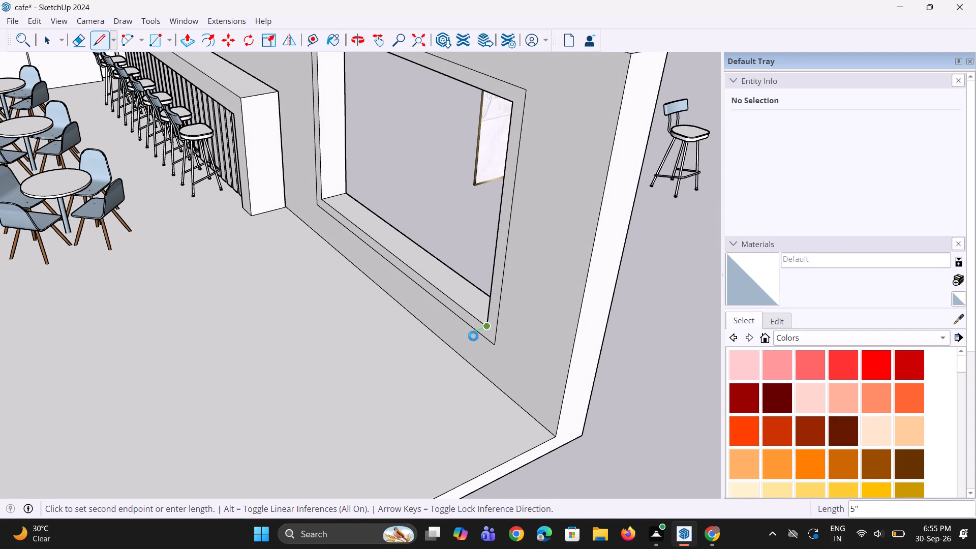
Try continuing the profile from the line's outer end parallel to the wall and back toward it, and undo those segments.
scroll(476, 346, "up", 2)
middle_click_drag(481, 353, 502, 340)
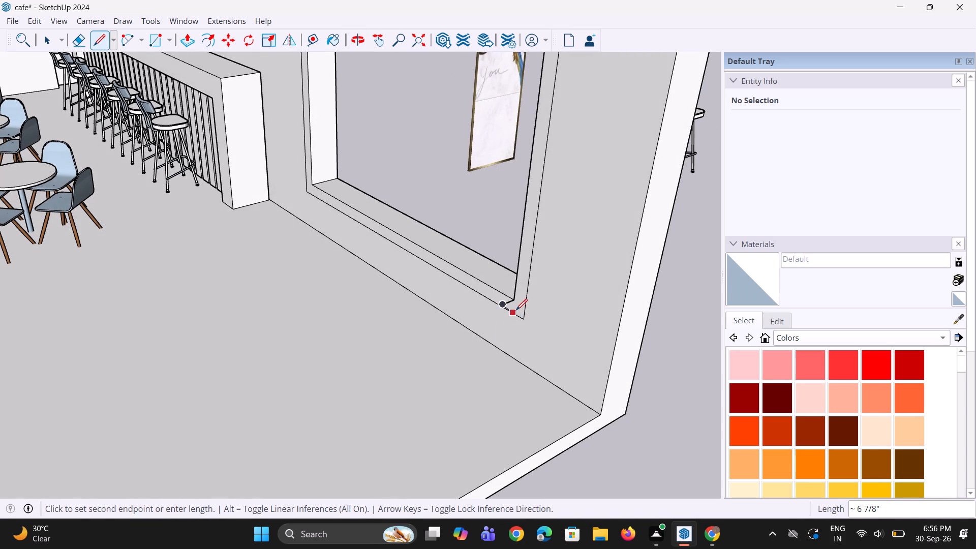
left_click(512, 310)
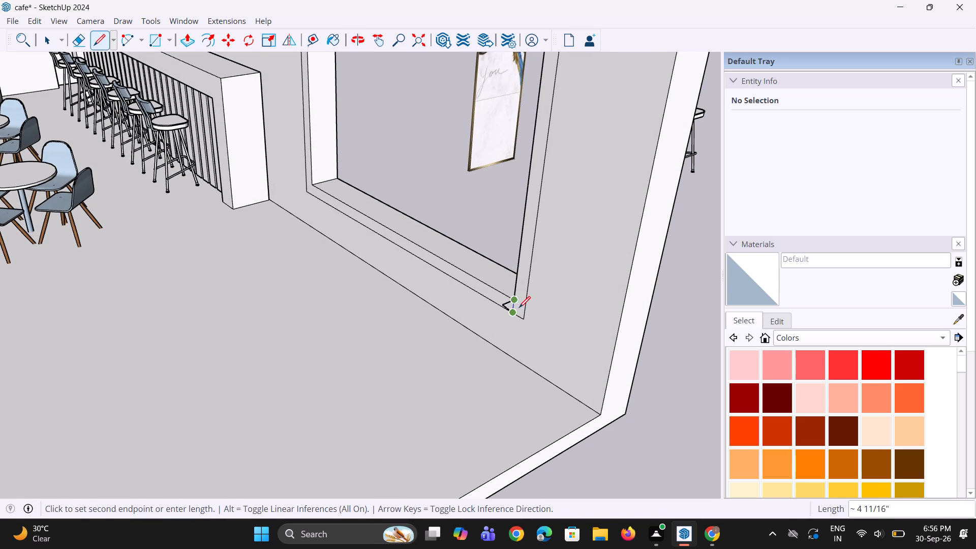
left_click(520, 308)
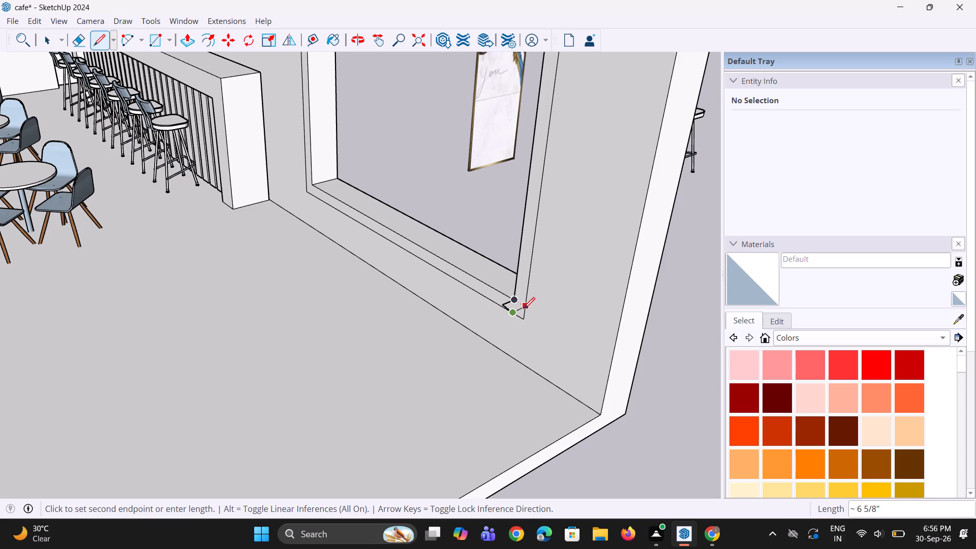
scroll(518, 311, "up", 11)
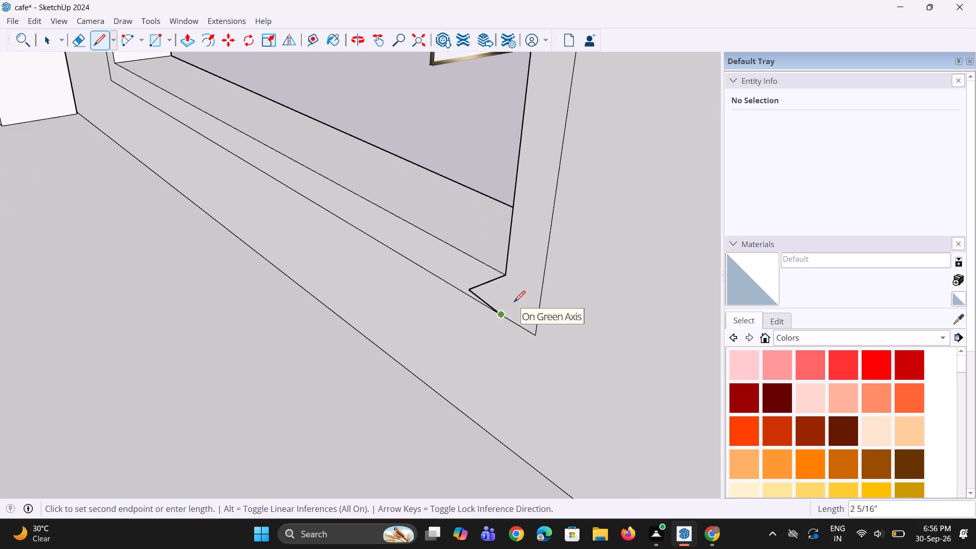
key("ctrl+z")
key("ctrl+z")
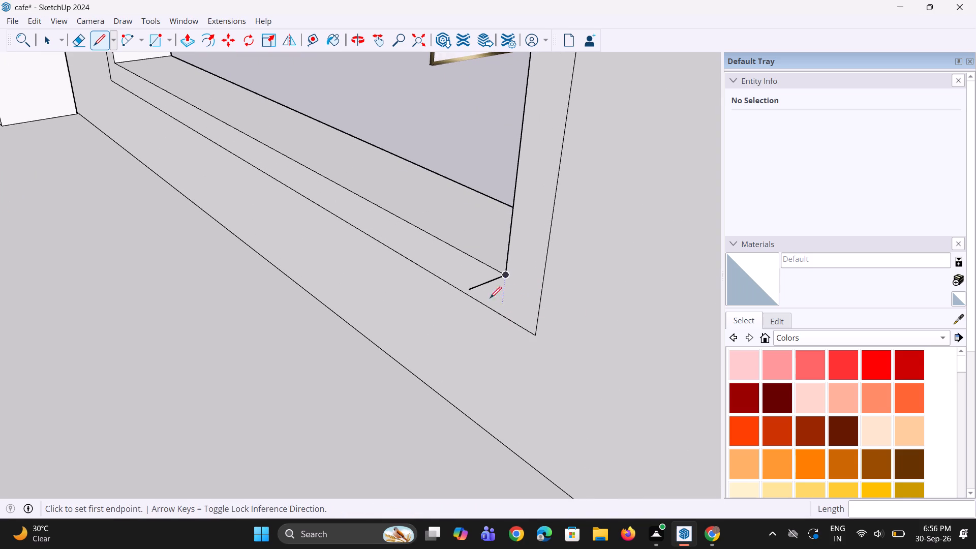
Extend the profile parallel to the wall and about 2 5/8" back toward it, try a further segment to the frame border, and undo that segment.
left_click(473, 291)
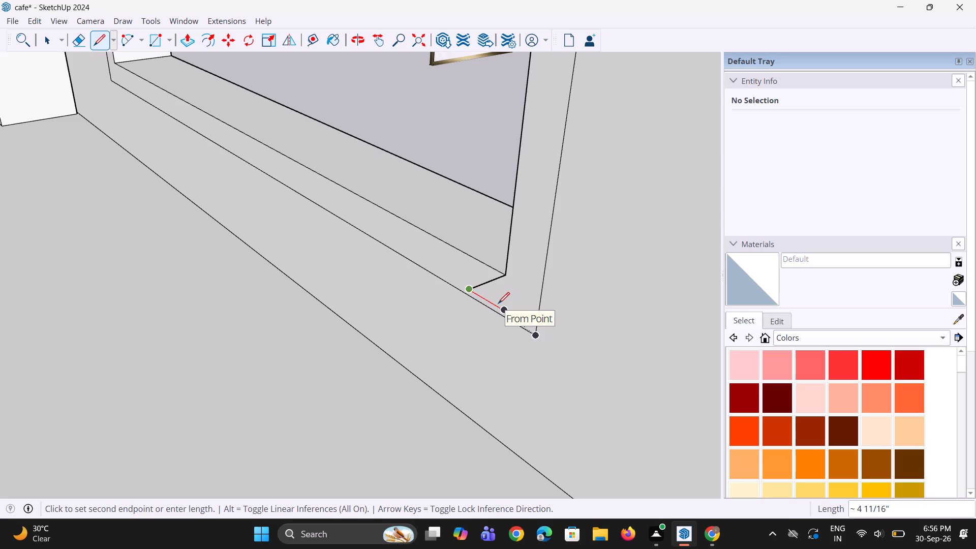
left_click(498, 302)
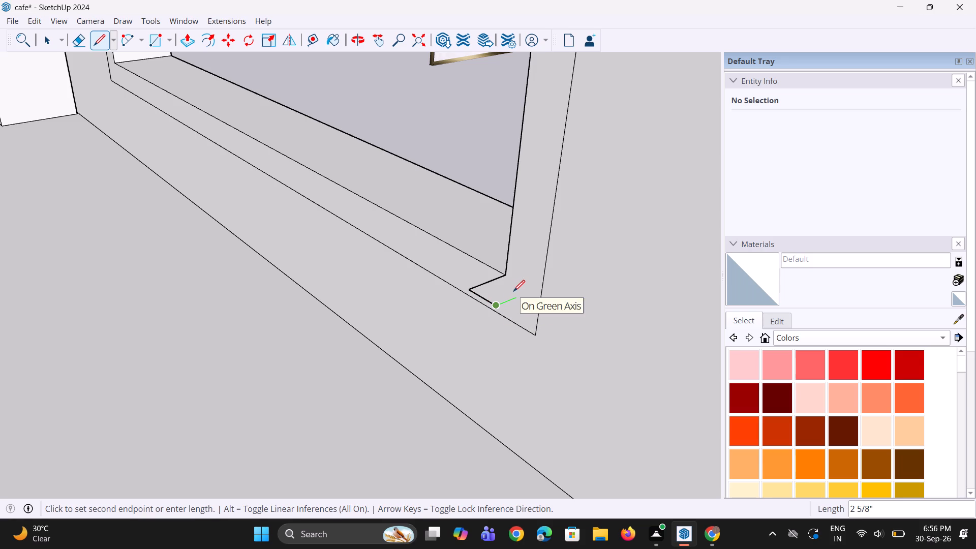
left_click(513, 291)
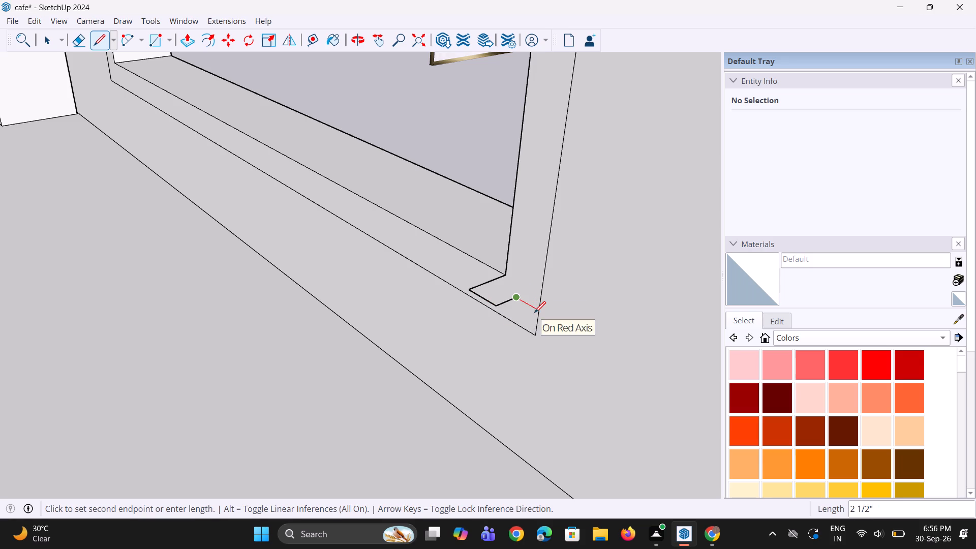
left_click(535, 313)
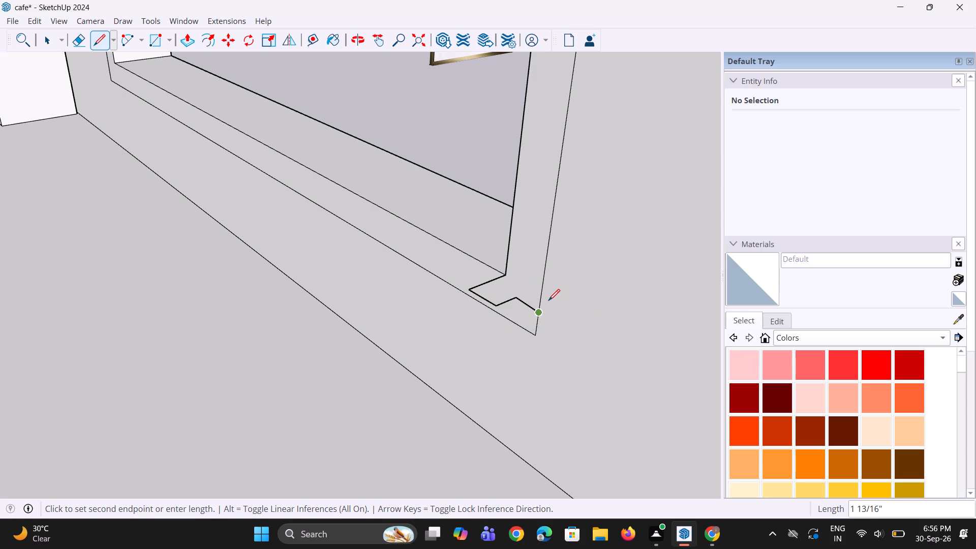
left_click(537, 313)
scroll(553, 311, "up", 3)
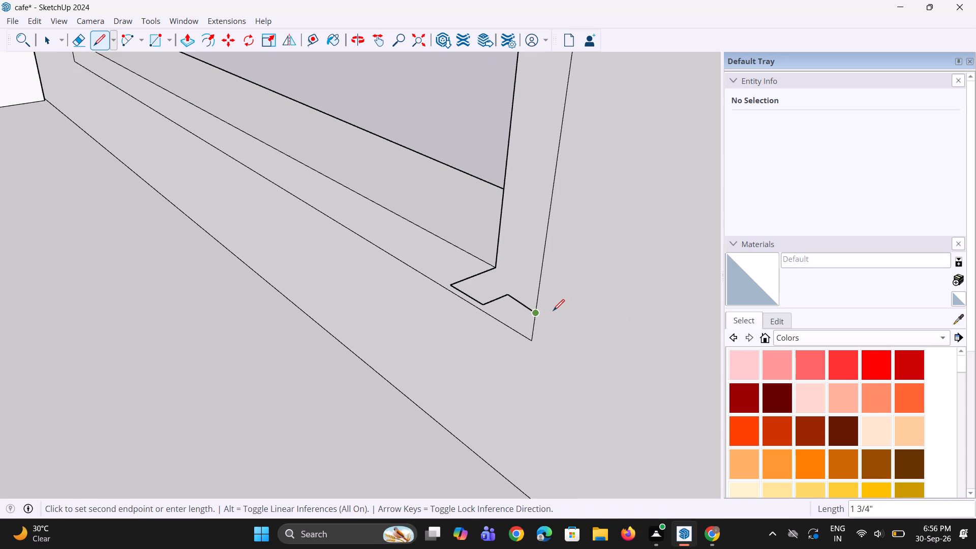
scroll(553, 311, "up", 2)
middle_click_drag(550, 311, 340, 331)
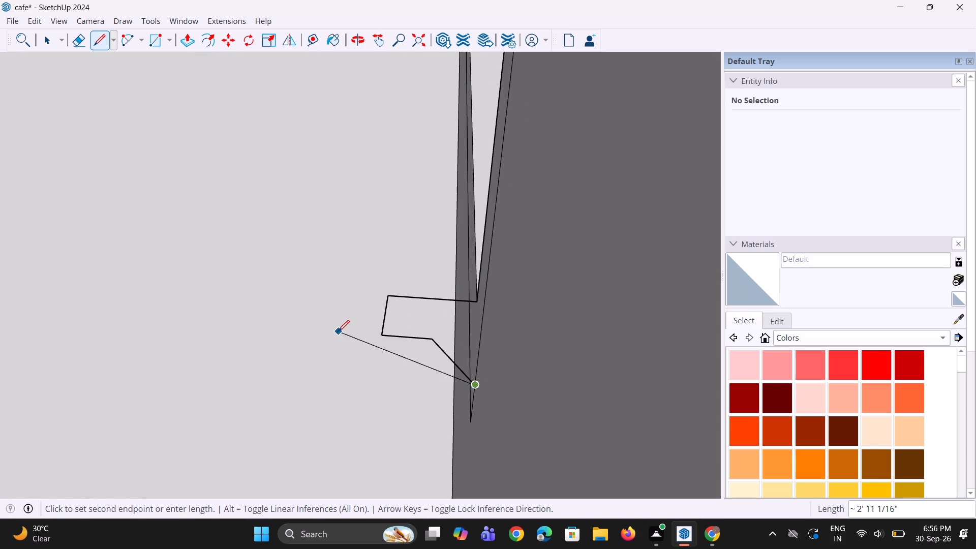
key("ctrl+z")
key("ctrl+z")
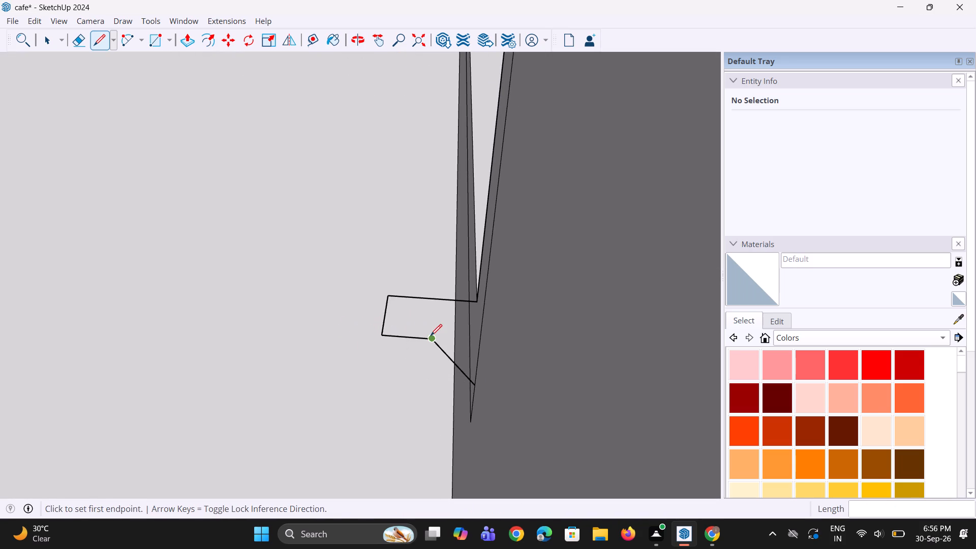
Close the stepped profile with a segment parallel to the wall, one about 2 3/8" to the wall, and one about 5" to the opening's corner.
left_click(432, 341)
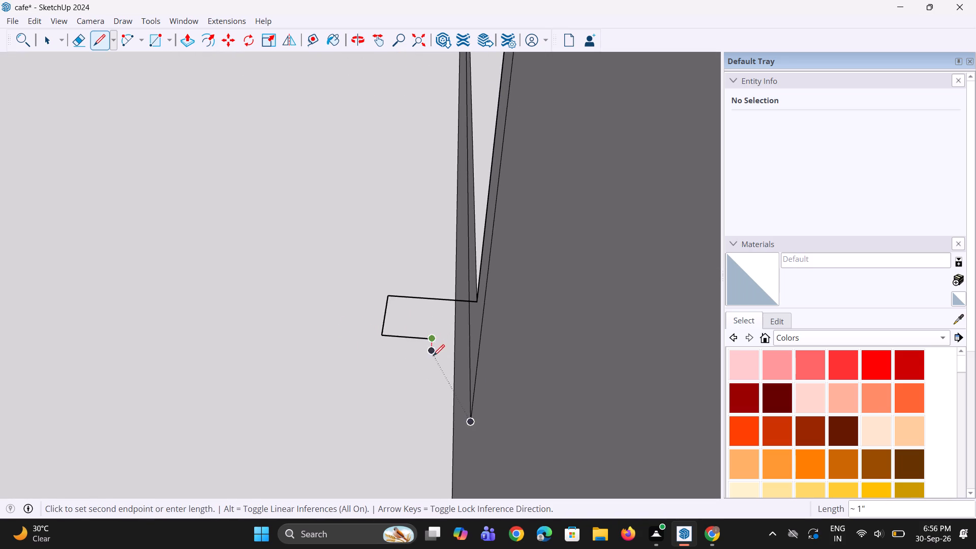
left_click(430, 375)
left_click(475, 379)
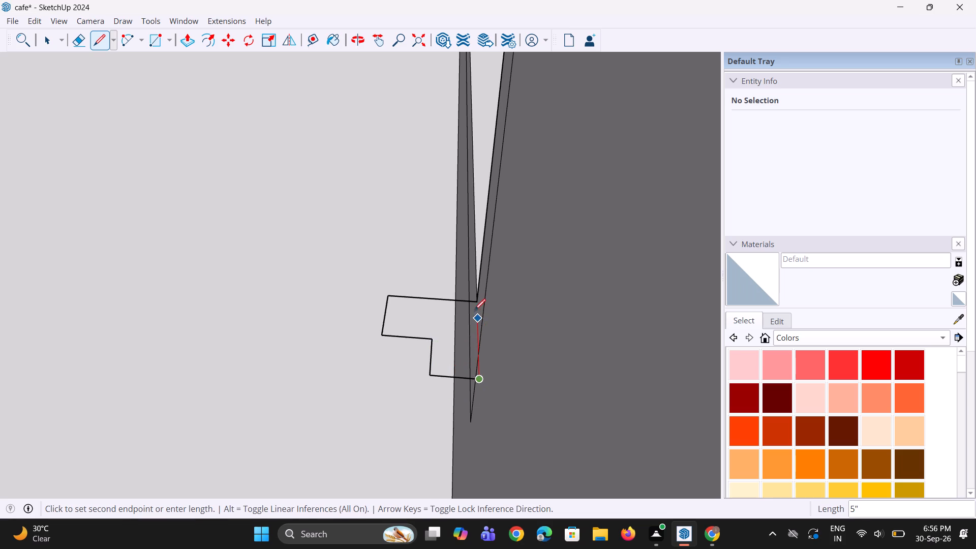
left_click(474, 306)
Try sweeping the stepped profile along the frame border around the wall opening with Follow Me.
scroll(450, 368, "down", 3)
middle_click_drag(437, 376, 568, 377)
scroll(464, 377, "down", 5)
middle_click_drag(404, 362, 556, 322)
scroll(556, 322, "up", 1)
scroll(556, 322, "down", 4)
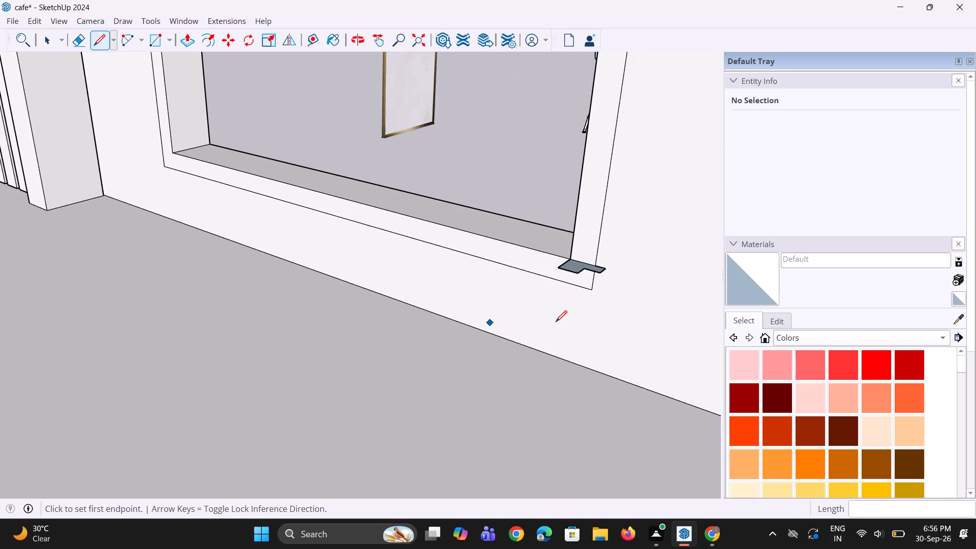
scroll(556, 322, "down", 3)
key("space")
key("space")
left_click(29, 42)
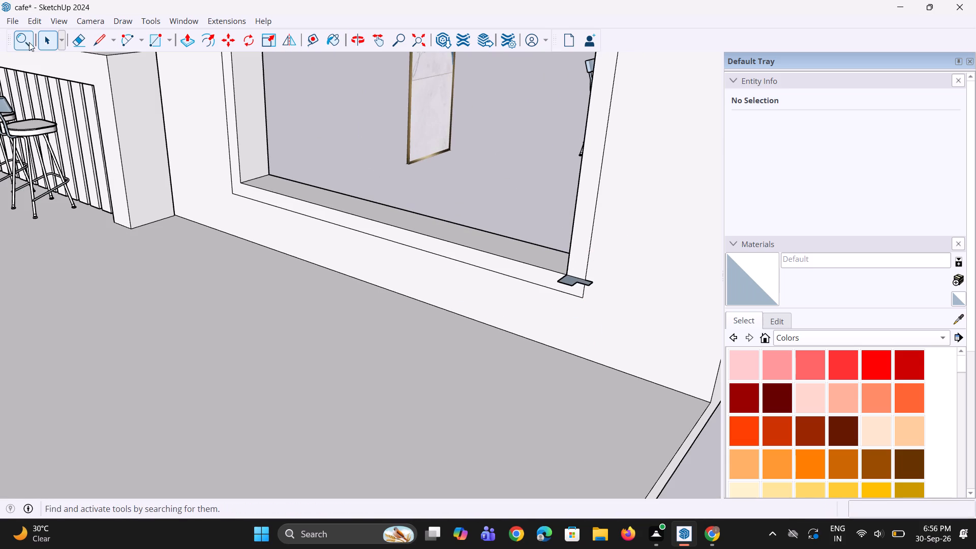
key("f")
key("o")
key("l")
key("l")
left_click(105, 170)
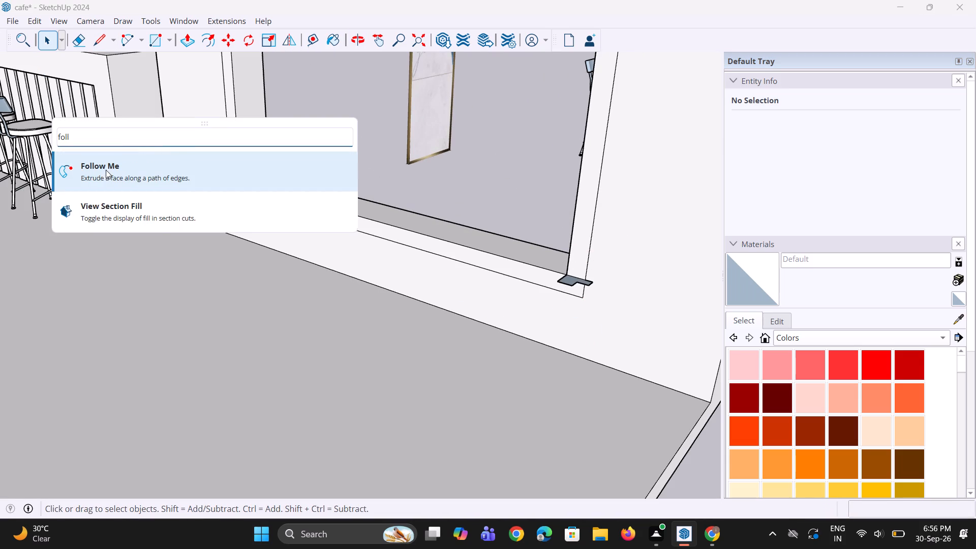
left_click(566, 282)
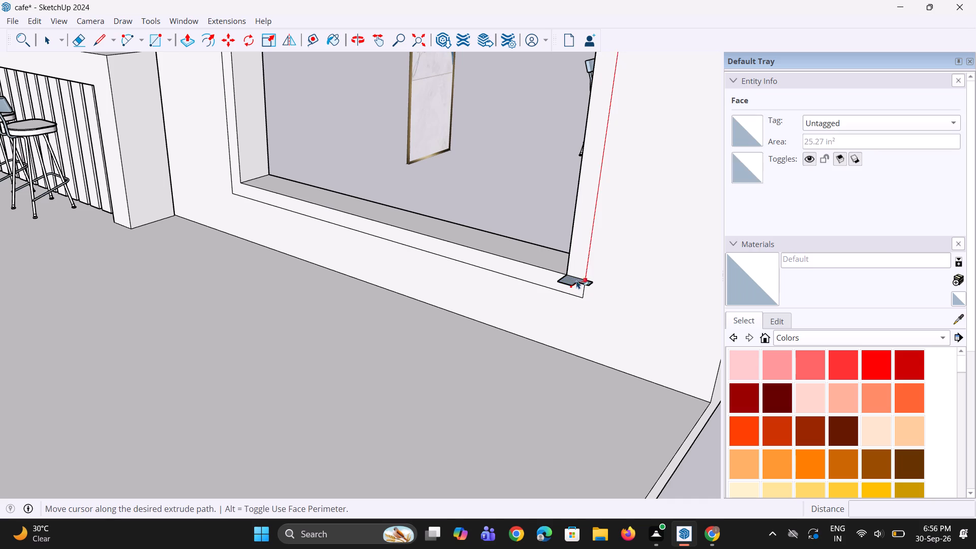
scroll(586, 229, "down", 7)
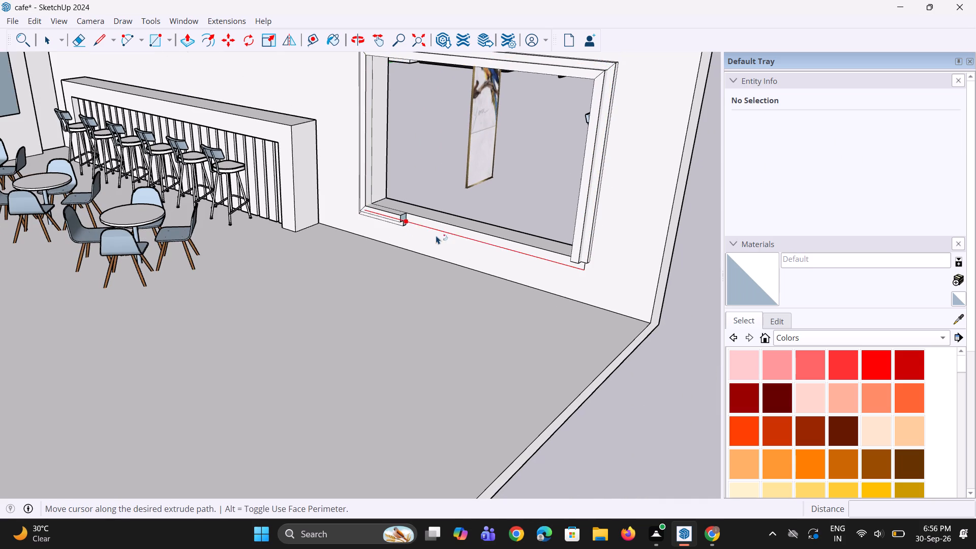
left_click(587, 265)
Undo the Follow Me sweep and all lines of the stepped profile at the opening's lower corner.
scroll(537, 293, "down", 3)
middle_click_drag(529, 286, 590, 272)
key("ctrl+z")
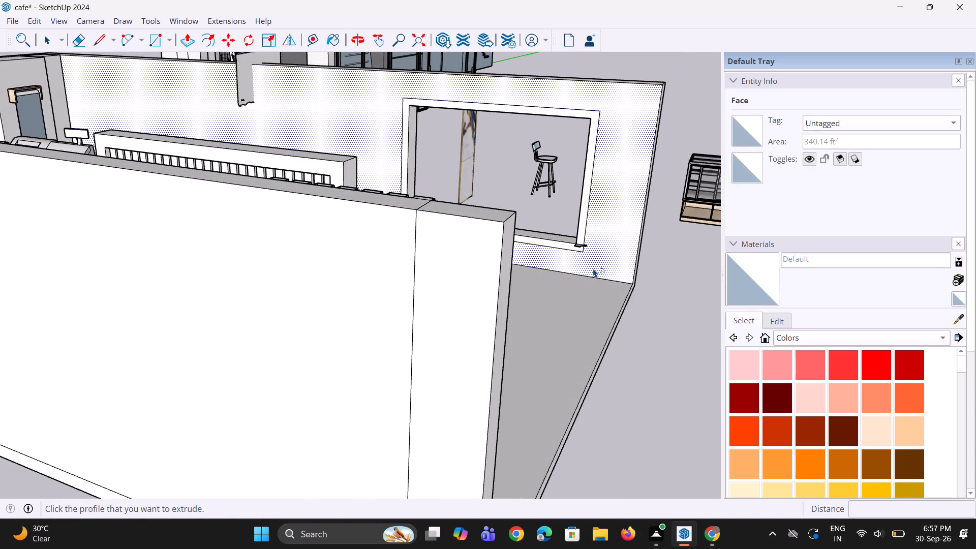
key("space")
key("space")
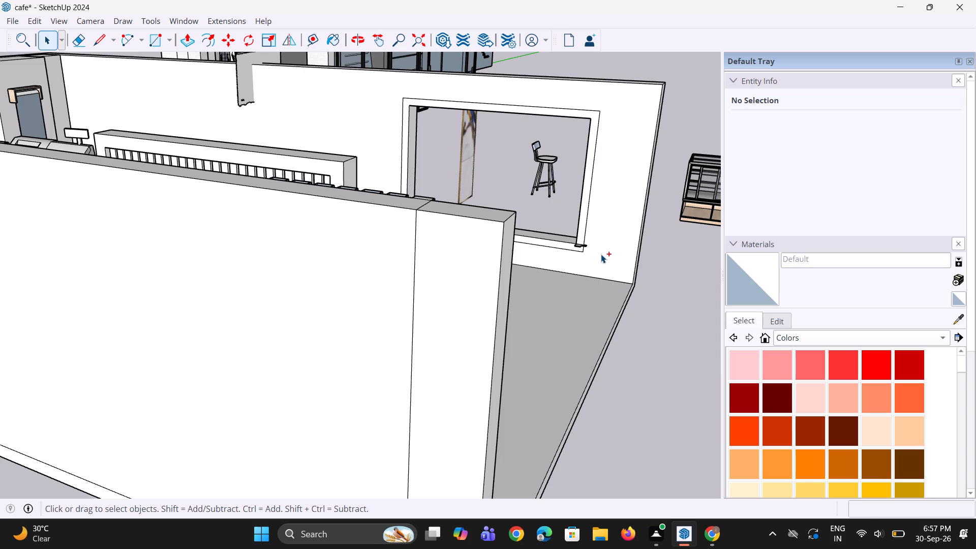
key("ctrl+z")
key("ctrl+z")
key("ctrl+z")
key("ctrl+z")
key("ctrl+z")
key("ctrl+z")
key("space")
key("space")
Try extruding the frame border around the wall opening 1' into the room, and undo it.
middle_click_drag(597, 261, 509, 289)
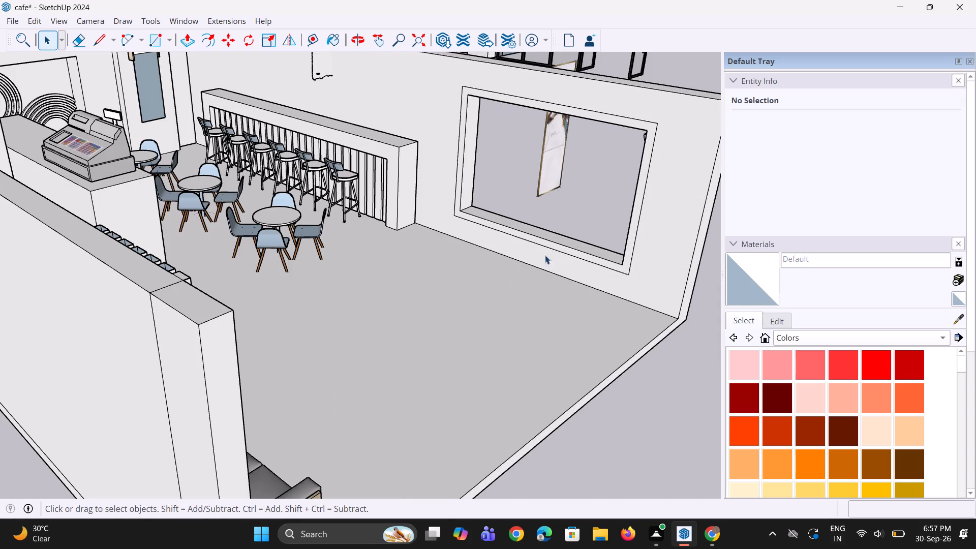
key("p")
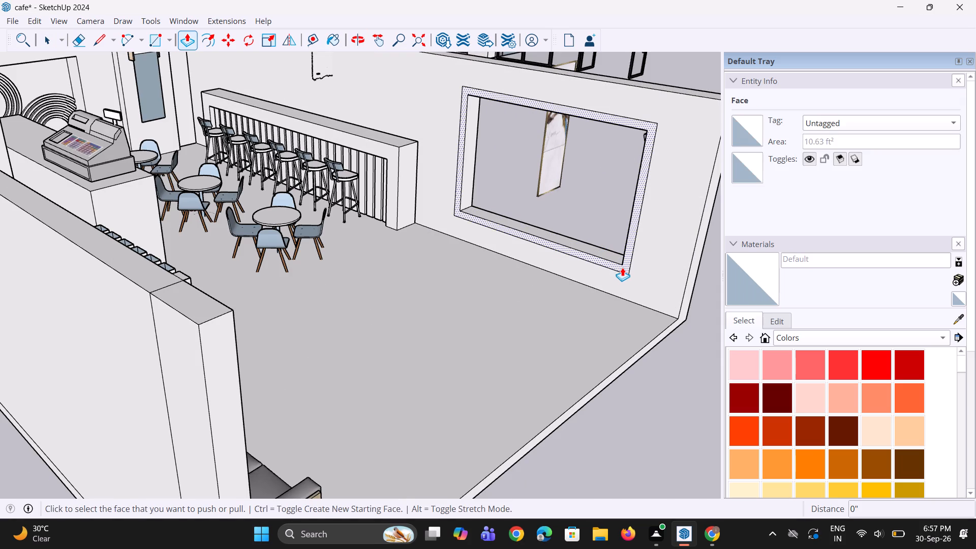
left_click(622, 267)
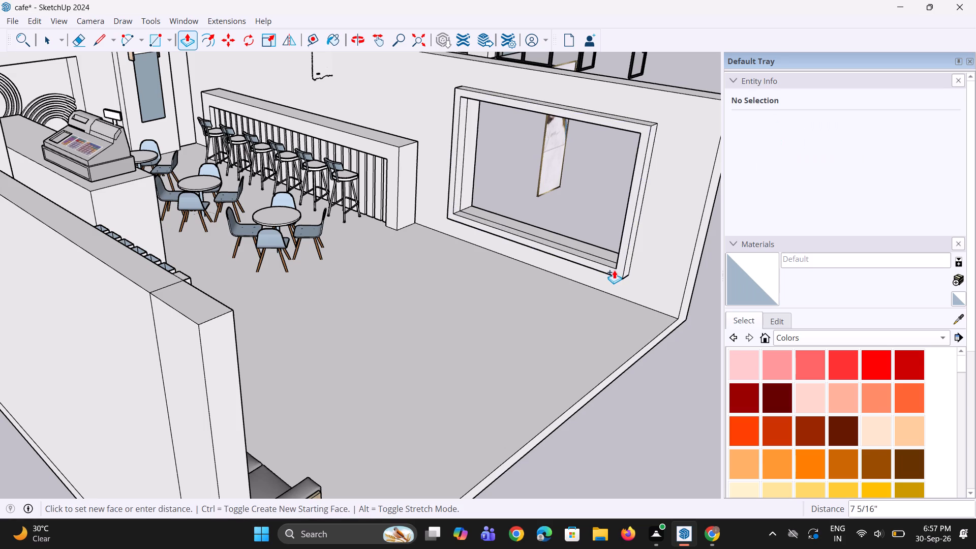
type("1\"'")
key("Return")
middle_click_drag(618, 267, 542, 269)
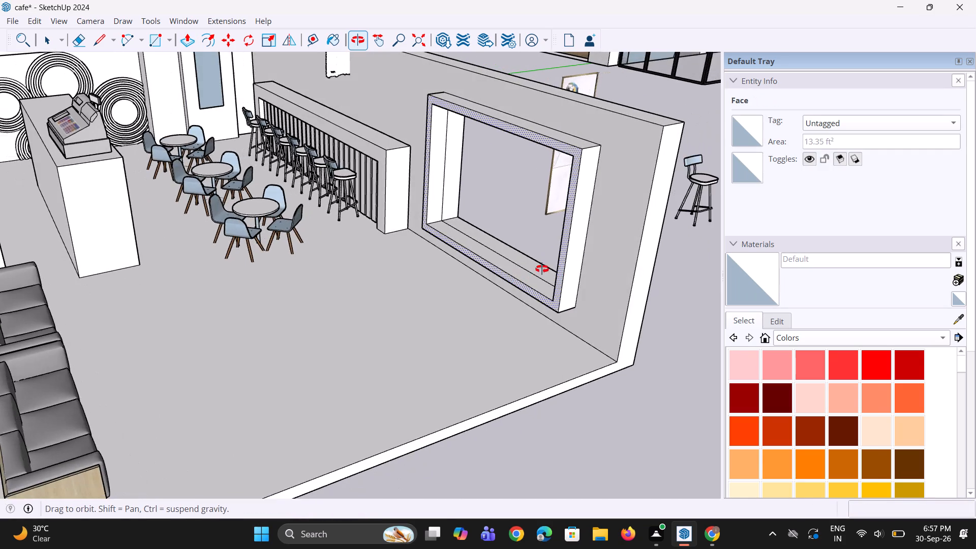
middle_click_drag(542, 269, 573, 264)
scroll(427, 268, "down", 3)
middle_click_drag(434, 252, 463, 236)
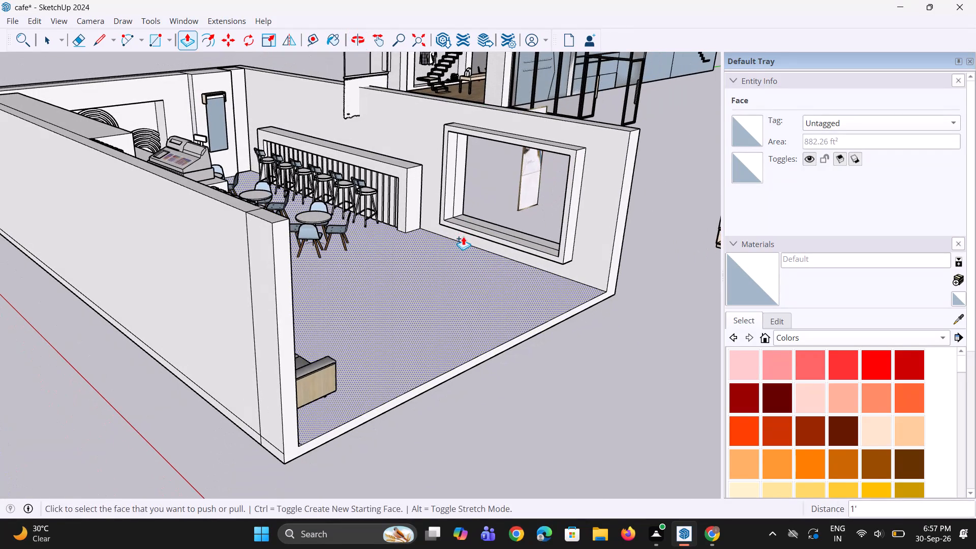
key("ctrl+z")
Extrude the frame border around the wall opening 6" into the room.
scroll(531, 251, "up", 4)
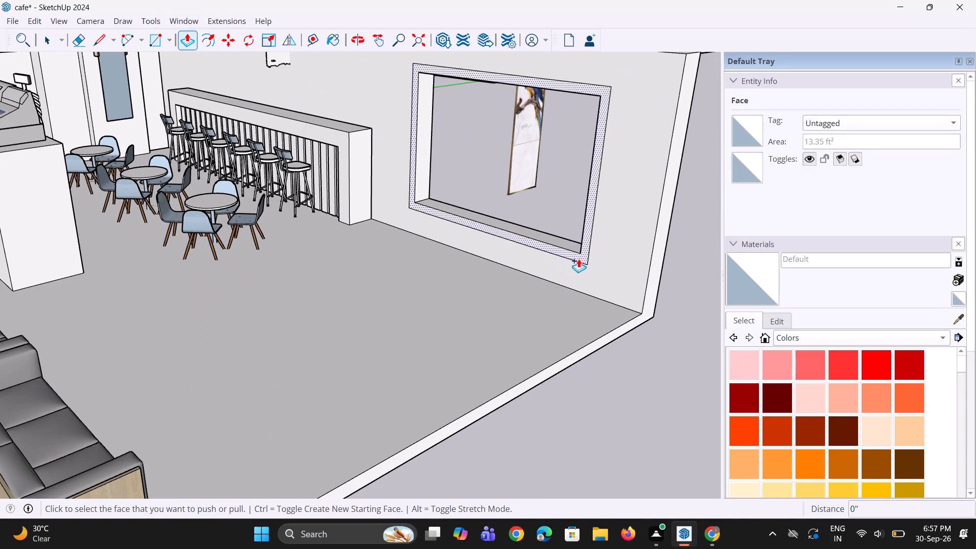
left_click(578, 259)
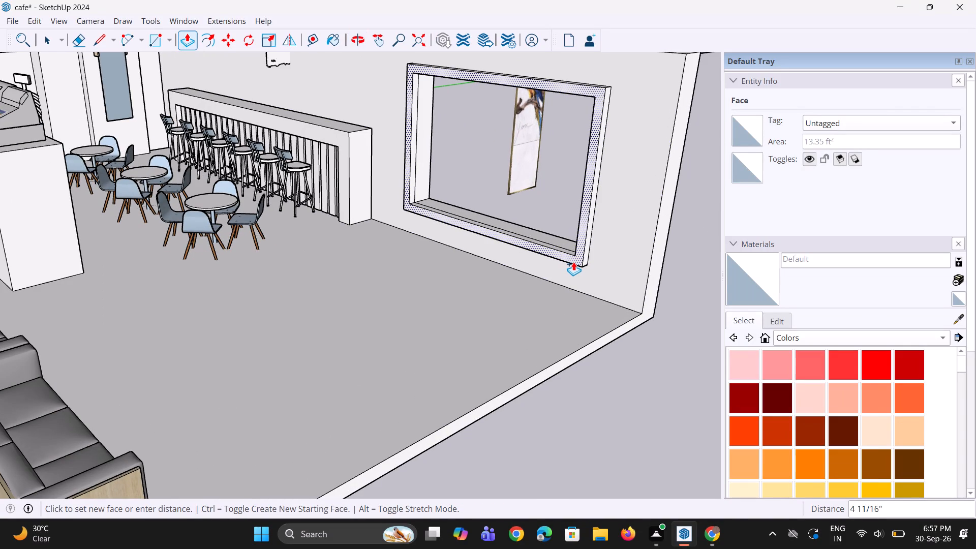
type("6\"")
key("Return")
Import the sofa+blue model from Downloads and place it on the floor near the wall opening and the bar counter.
middle_click_drag(574, 265, 548, 278)
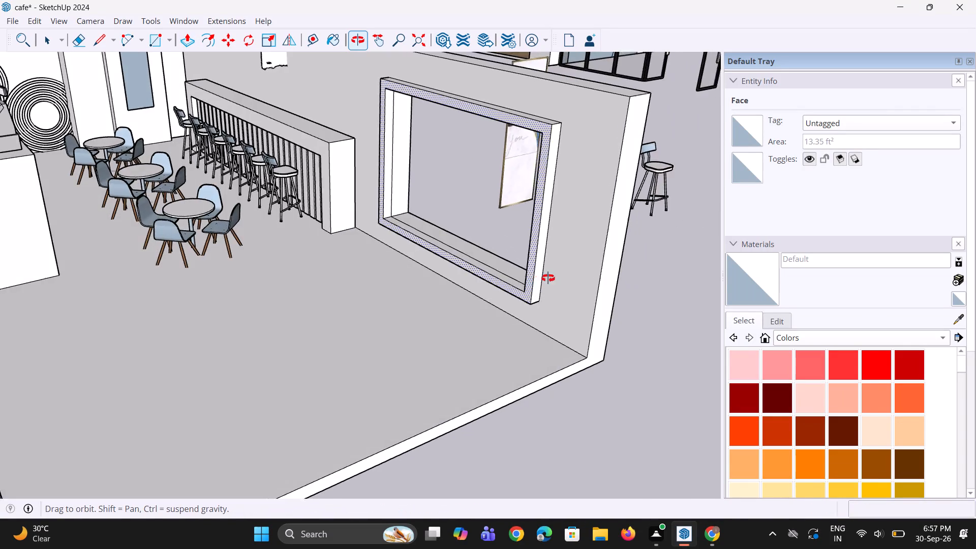
middle_click_drag(548, 278, 557, 277)
scroll(435, 255, "down", 4)
middle_click_drag(417, 240, 455, 222)
scroll(441, 110, "up", 2)
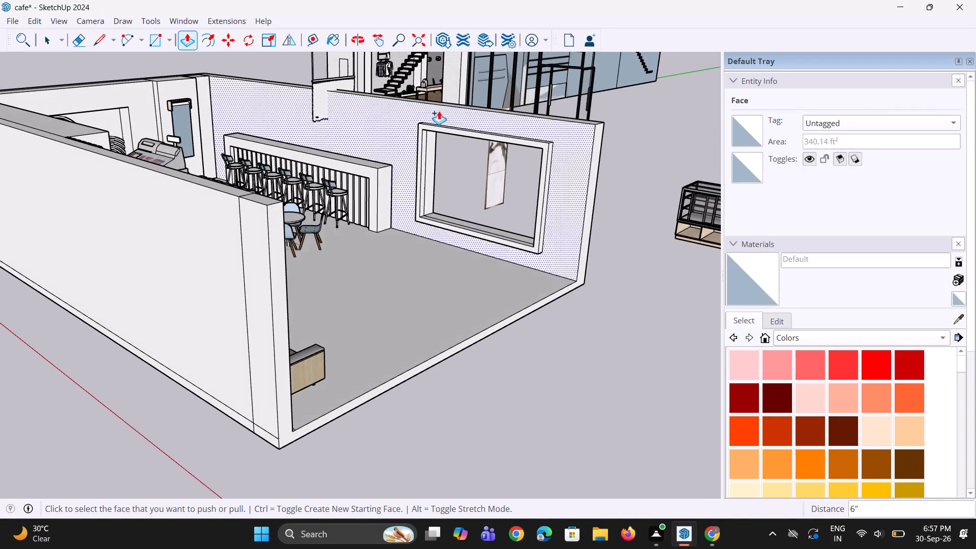
scroll(439, 111, "up", 5)
middle_click_drag(419, 178, 444, 169)
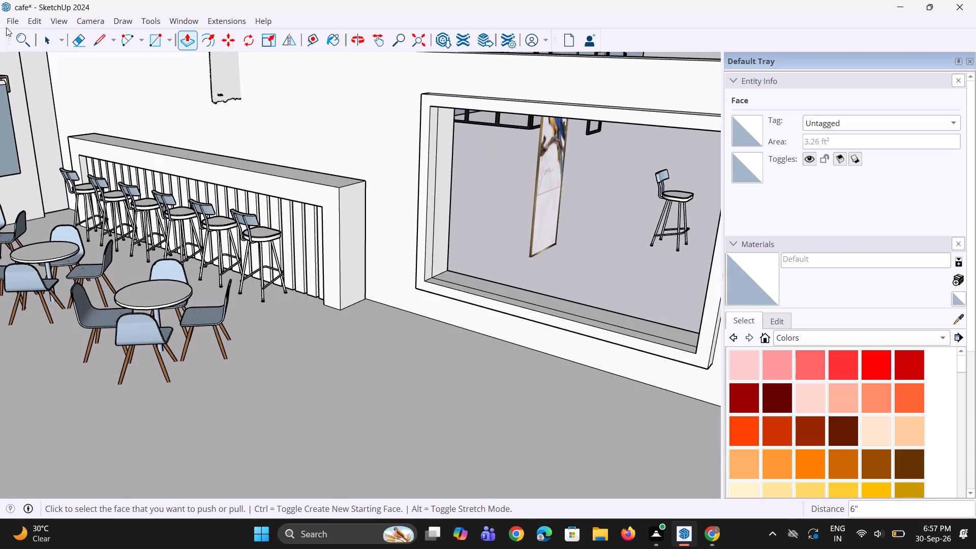
left_click(6, 25)
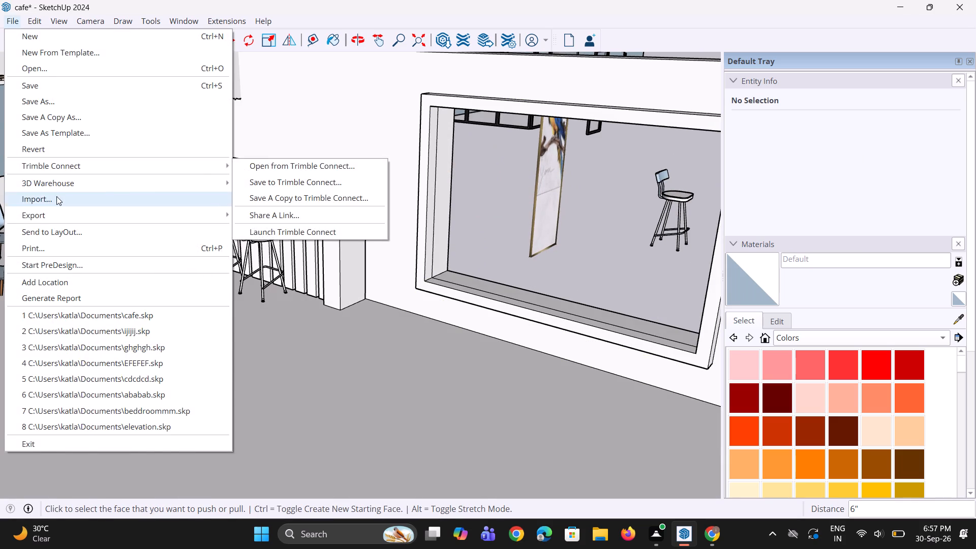
left_click(56, 196)
left_click(214, 146)
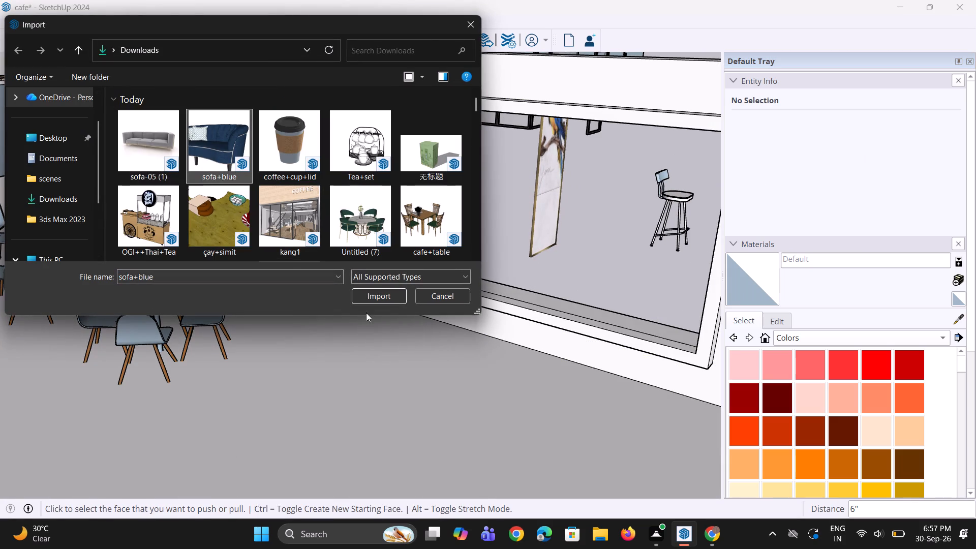
left_click(395, 293)
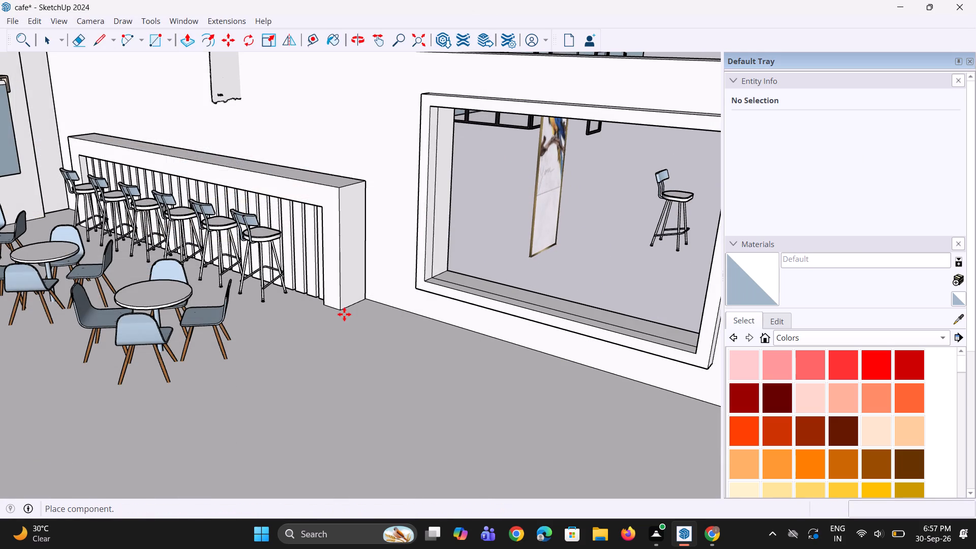
left_click(283, 379)
Scale the blue sofa down uniformly to about 0.64.
middle_click_drag(485, 354, 503, 359)
key("s")
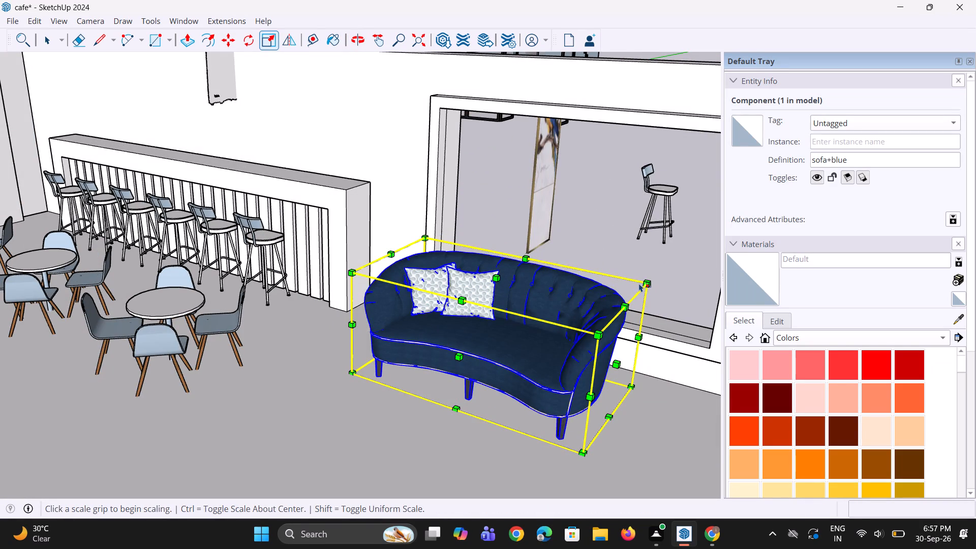
left_click(646, 282)
left_click(529, 302)
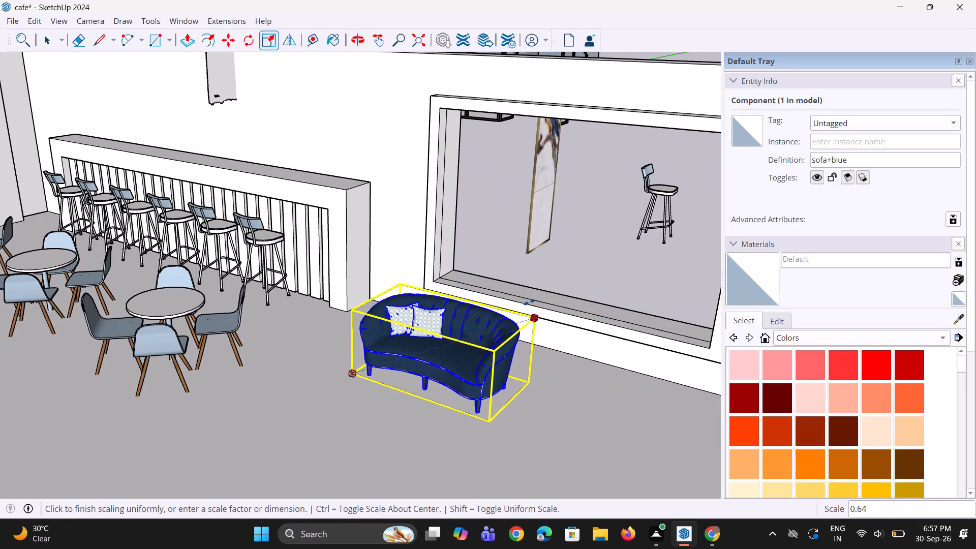
Move the blue sofa about 2' 4" across the floor toward the framed wall opening.
middle_click_drag(492, 372, 370, 361)
key("m")
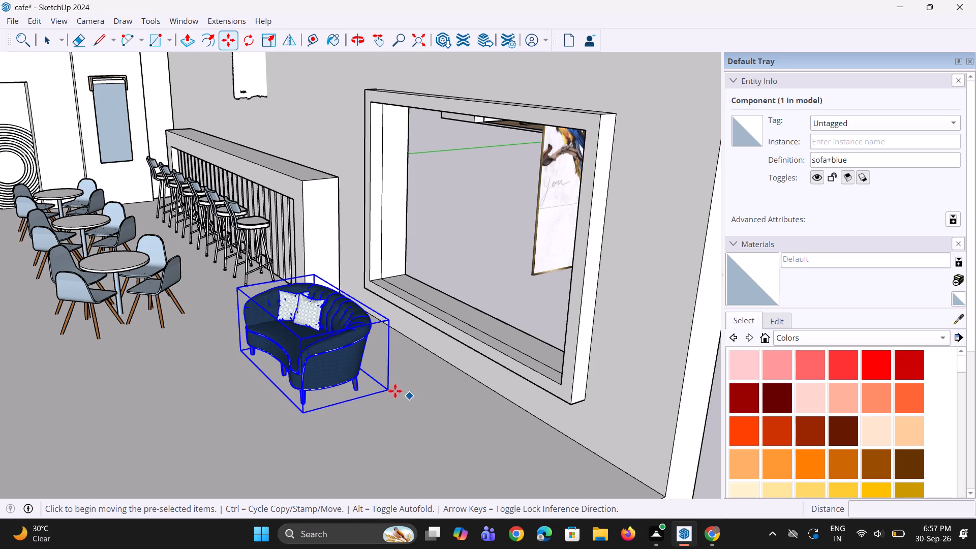
left_click(388, 390)
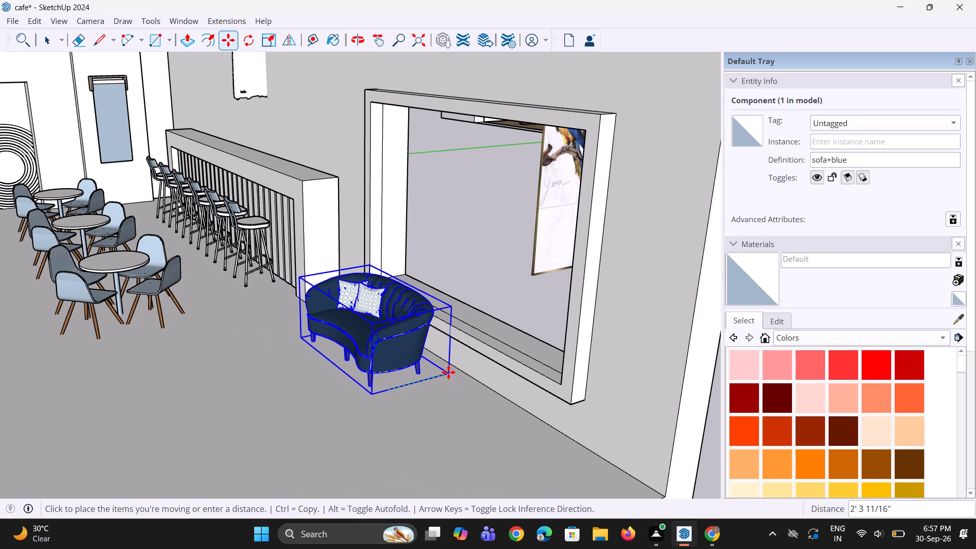
left_click(448, 372)
Stretch the blue sofa lengthwise along the red axis by a factor of about 1.6.
middle_click_drag(366, 378, 522, 400)
scroll(519, 376, "up", 3)
middle_click_drag(519, 374, 526, 375)
scroll(521, 353, "down", 7)
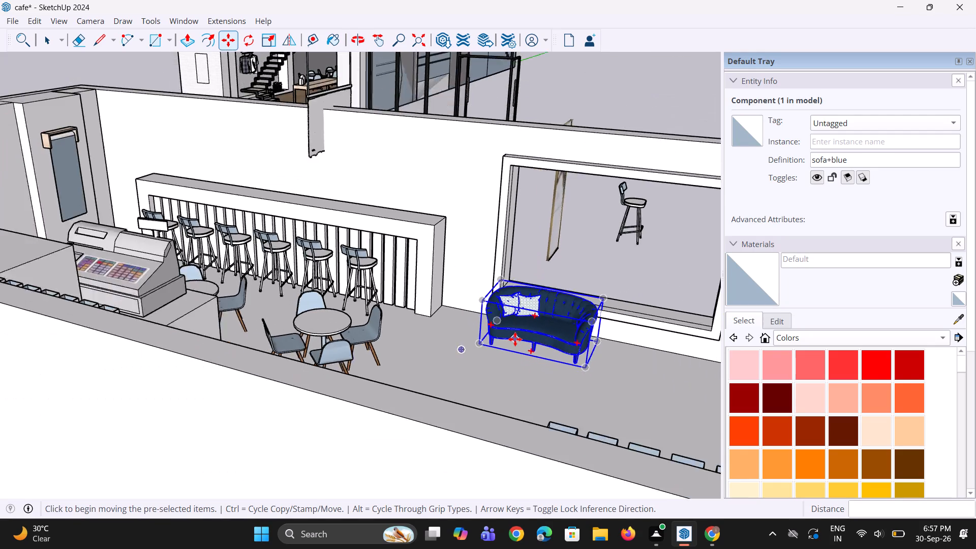
middle_click_drag(515, 339, 499, 379)
scroll(567, 374, "up", 2)
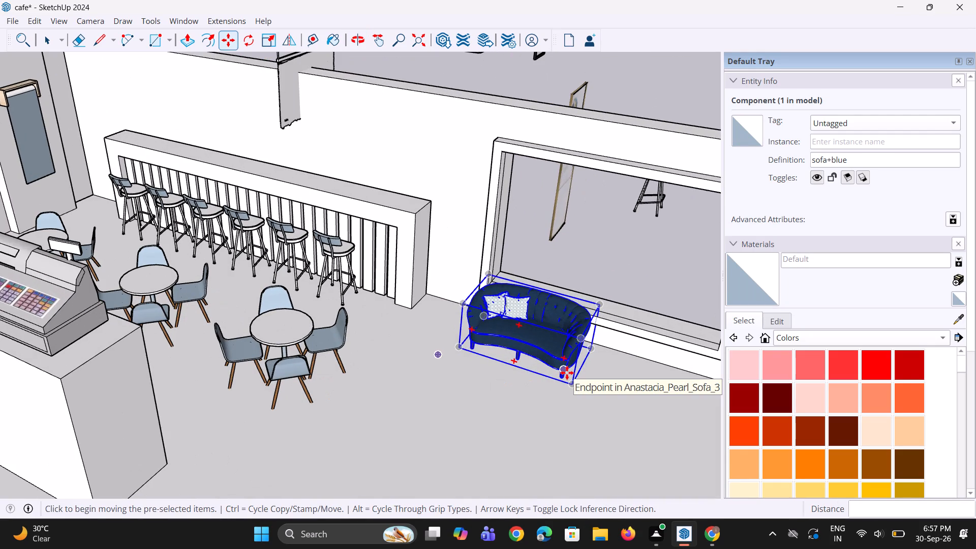
key("s")
left_click(588, 346)
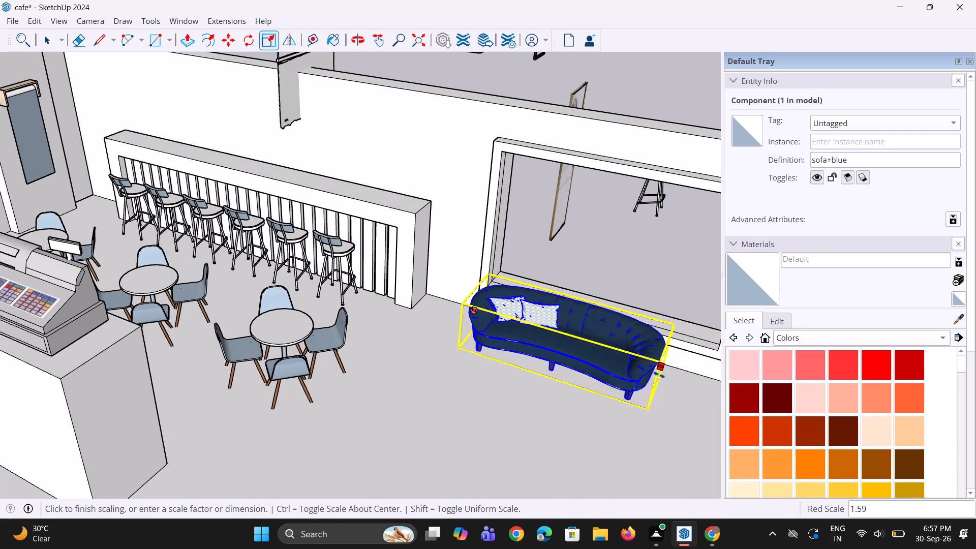
left_click(651, 372)
Move the lengthened blue sofa about 1' 5" along the red axis toward the bar counter.
scroll(518, 371, "down", 3)
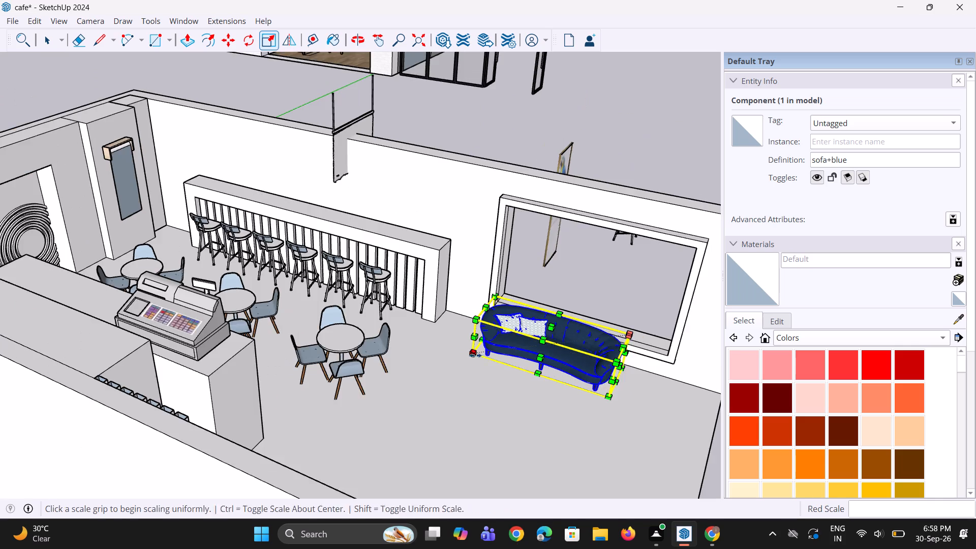
middle_click_drag(475, 355, 523, 360)
key("m")
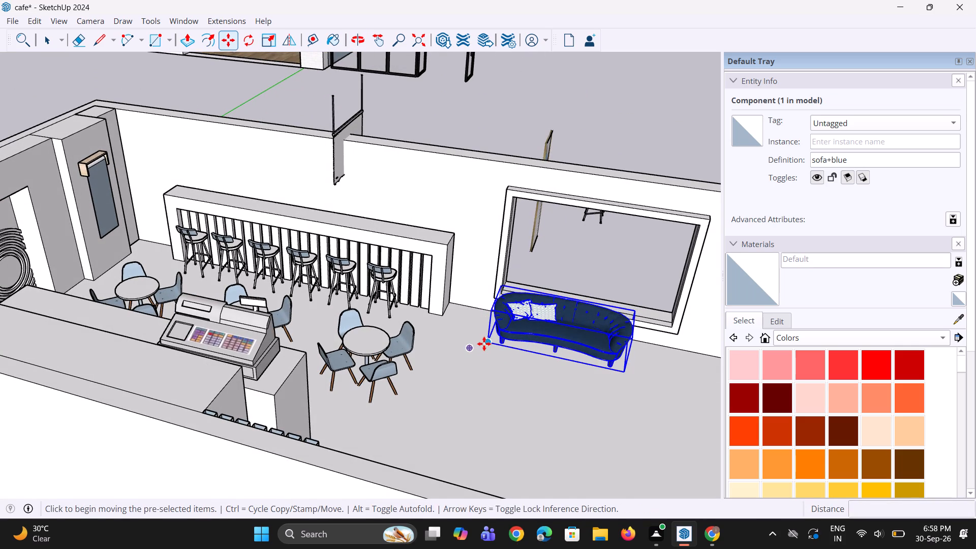
left_click(484, 343)
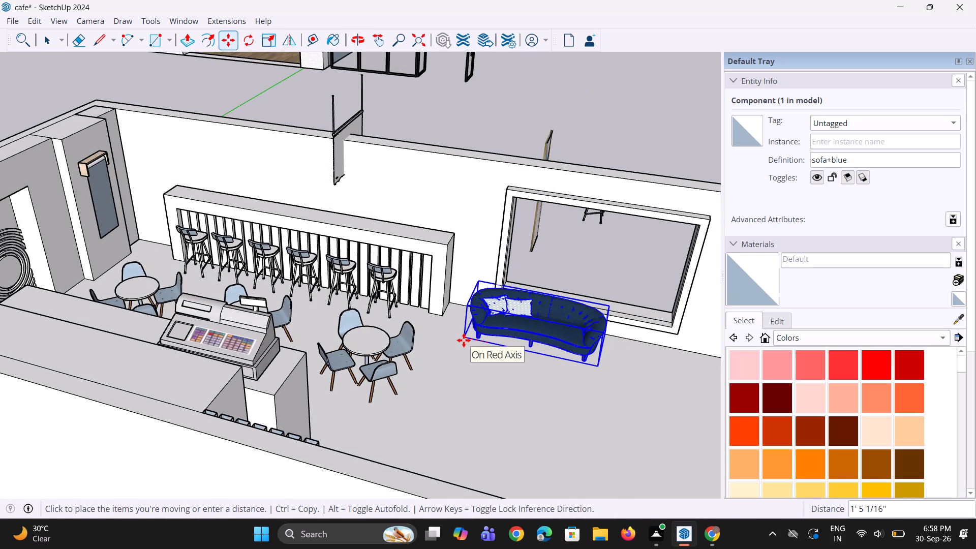
left_click(464, 340)
scroll(467, 340, "down", 3)
middle_click_drag(475, 351, 468, 358)
scroll(472, 352, "up", 2)
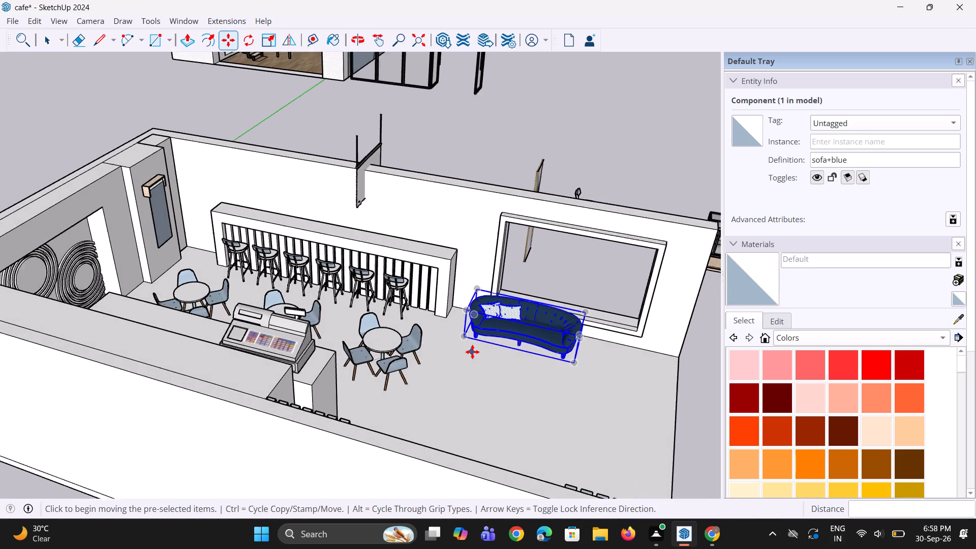
scroll(472, 352, "up", 1)
key("space")
key("space")
Import the 25984 ottoman model from Downloads and place it on the floor in front of the blue sofa.
left_click(21, 44)
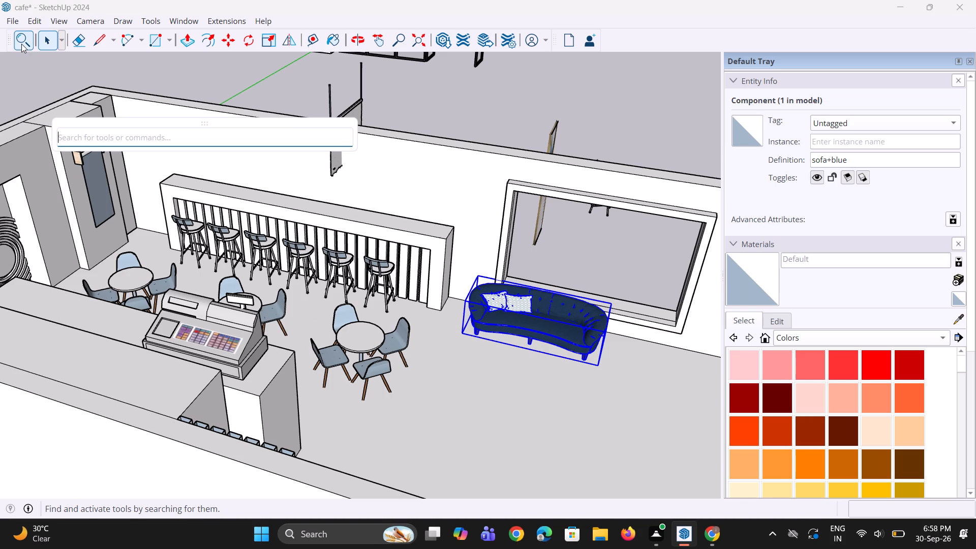
left_click(10, 24)
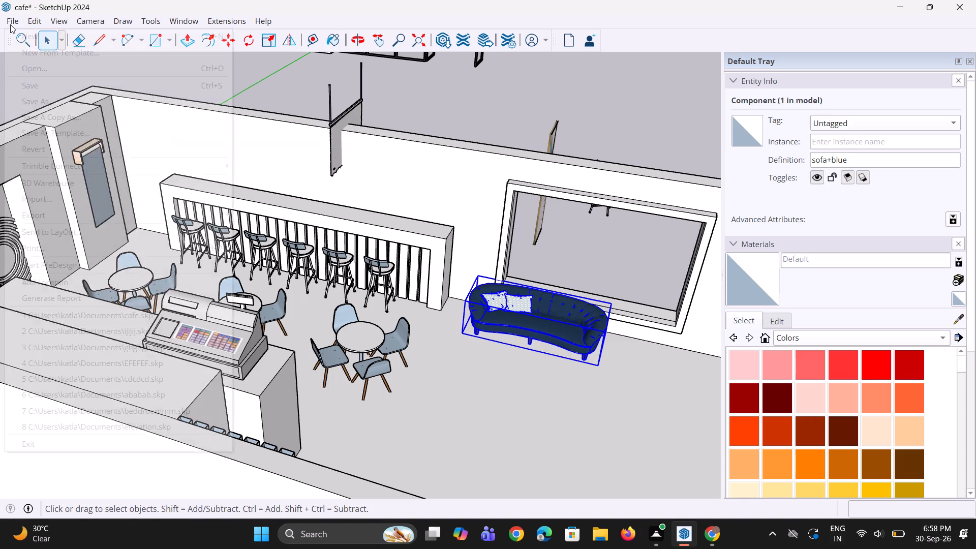
left_click(66, 202)
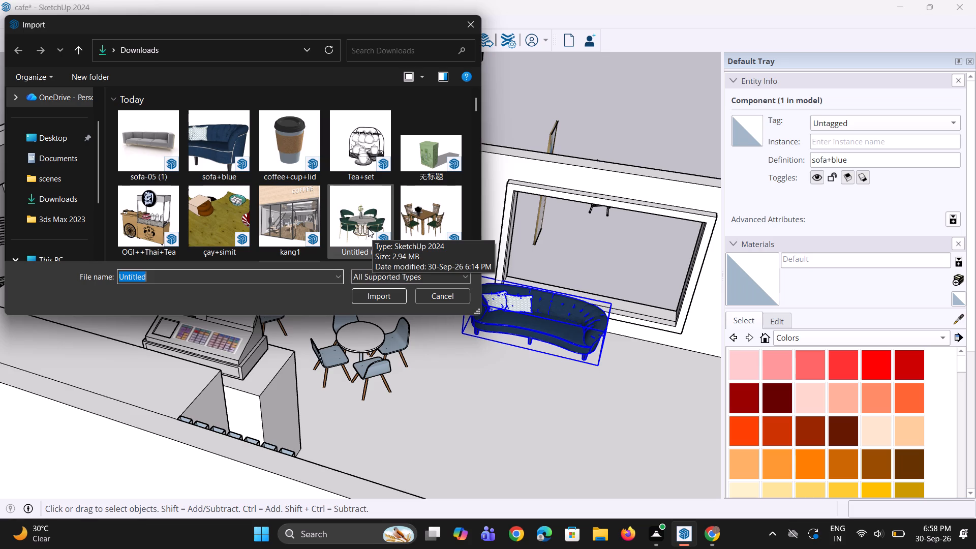
scroll(206, 216, "down", 5)
scroll(224, 207, "up", 1)
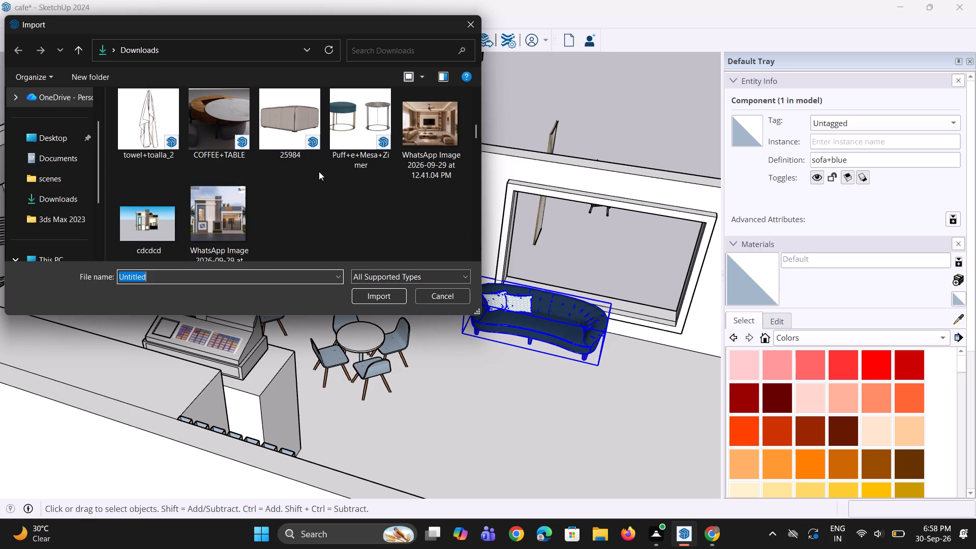
left_click(300, 147)
left_click(379, 300)
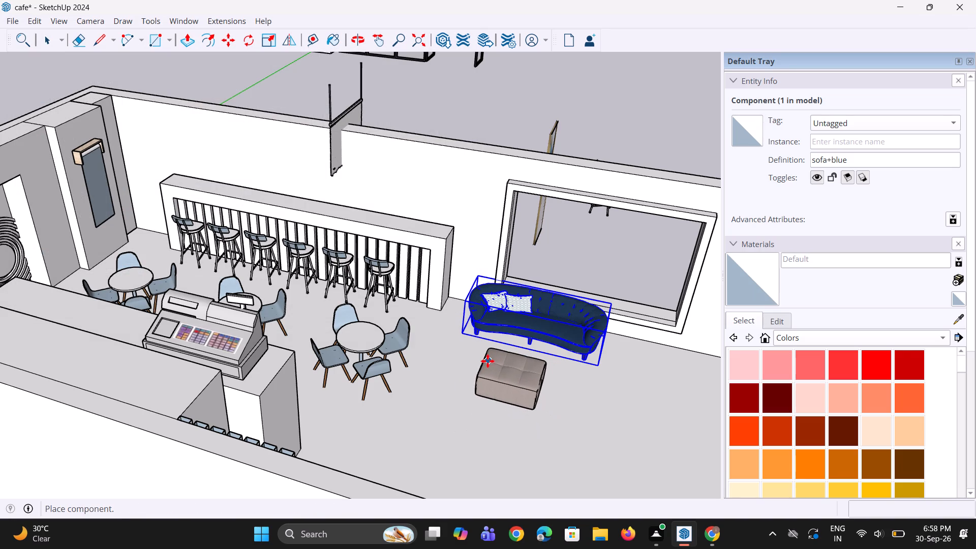
left_click(488, 353)
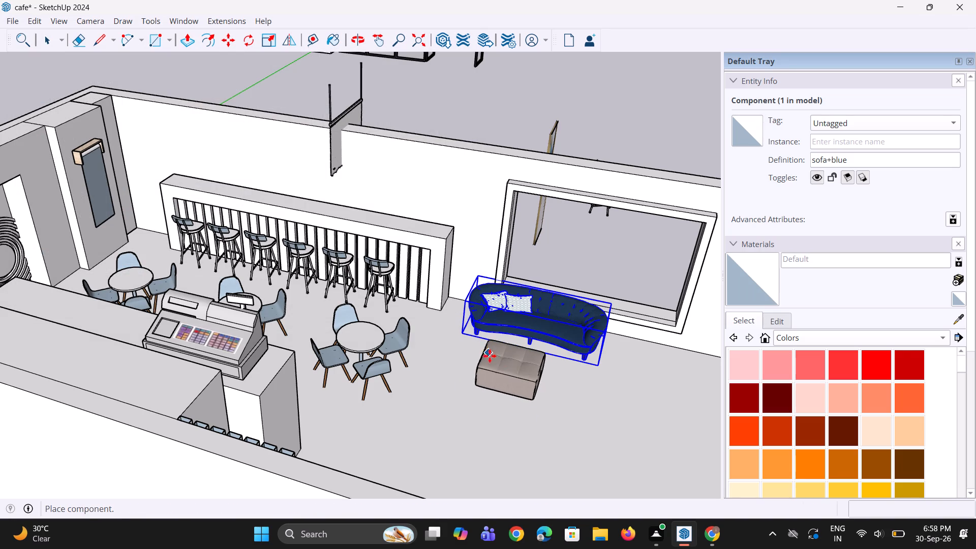
Scale the ottoman to about 1.73 along the red axis and about 0.63 in height.
scroll(517, 380, "up", 3)
key("s")
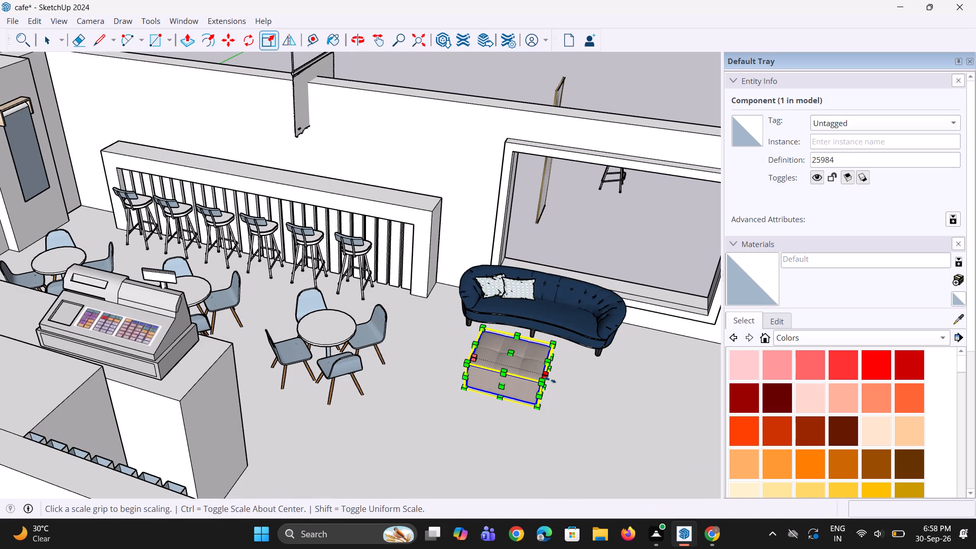
left_click(550, 380)
left_click(600, 391)
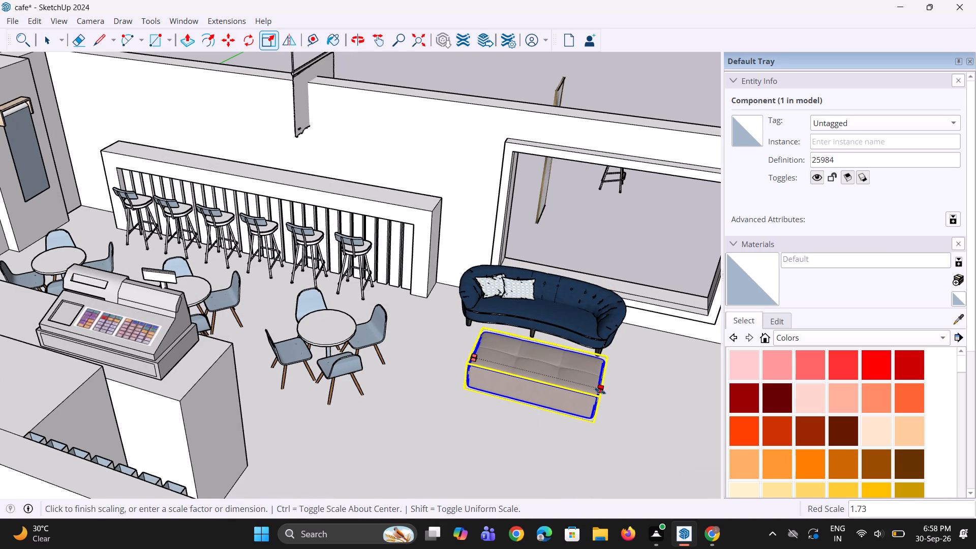
left_click(537, 361)
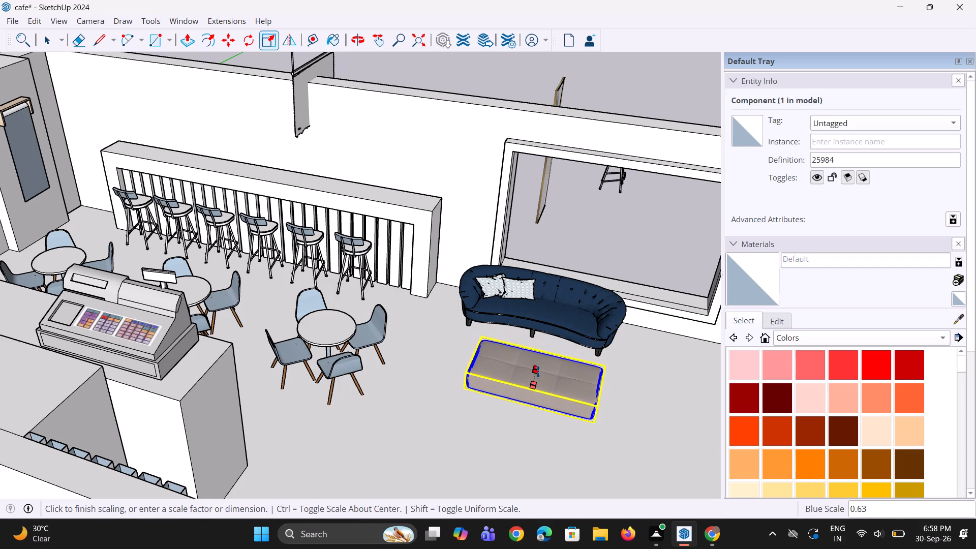
left_click(539, 368)
Move the ottoman about 1' 1 1/2" toward the blue sofa and about 9" toward the bar counter, then deselect it.
middle_click_drag(441, 385, 632, 425)
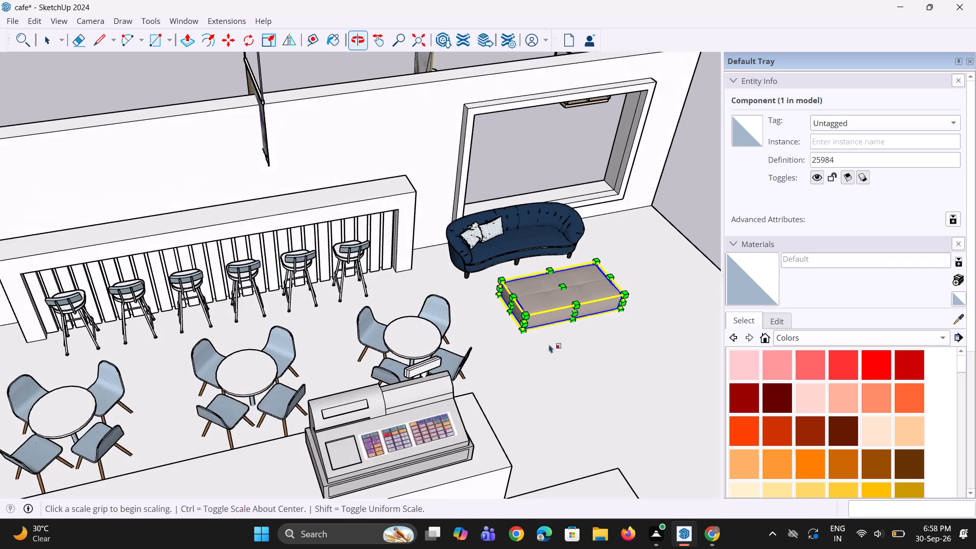
scroll(466, 297, "up", 5)
key("m")
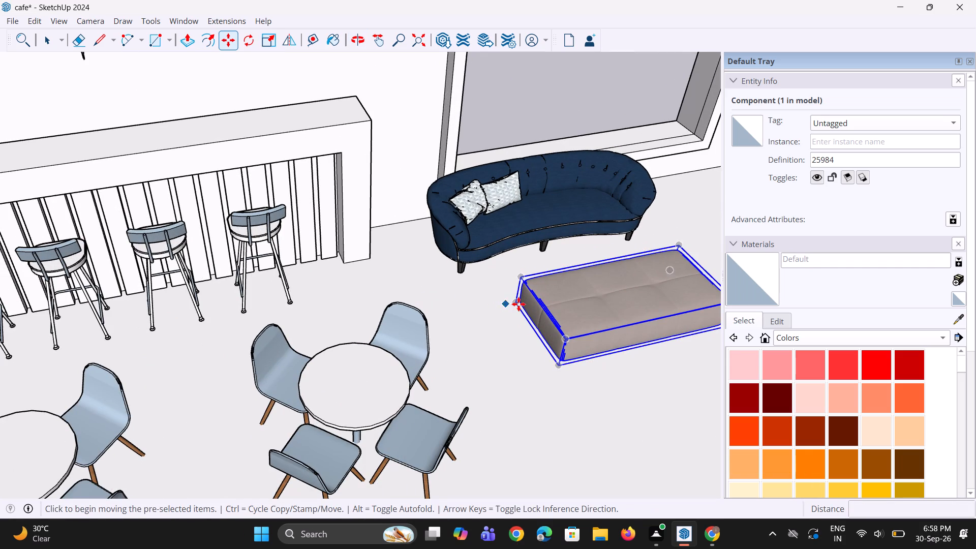
left_click(518, 304)
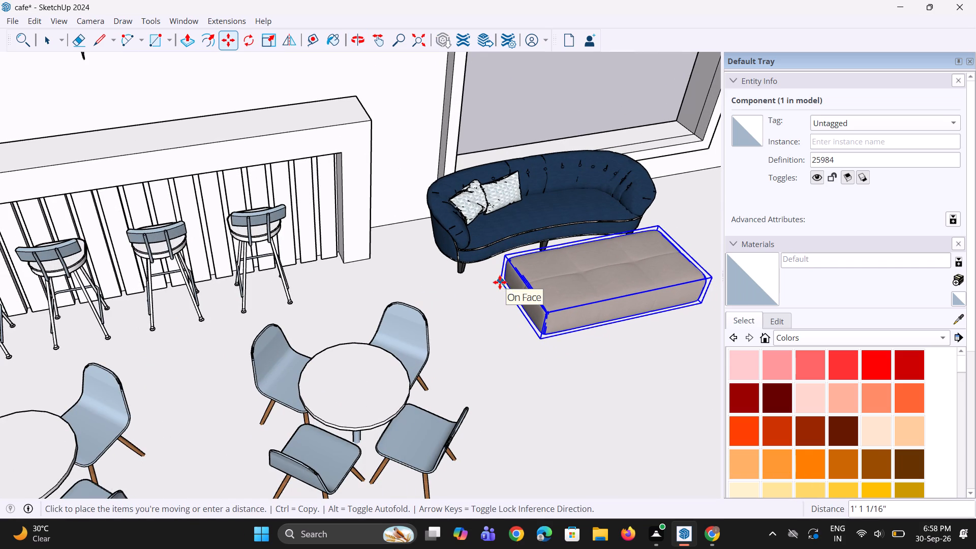
left_click(499, 281)
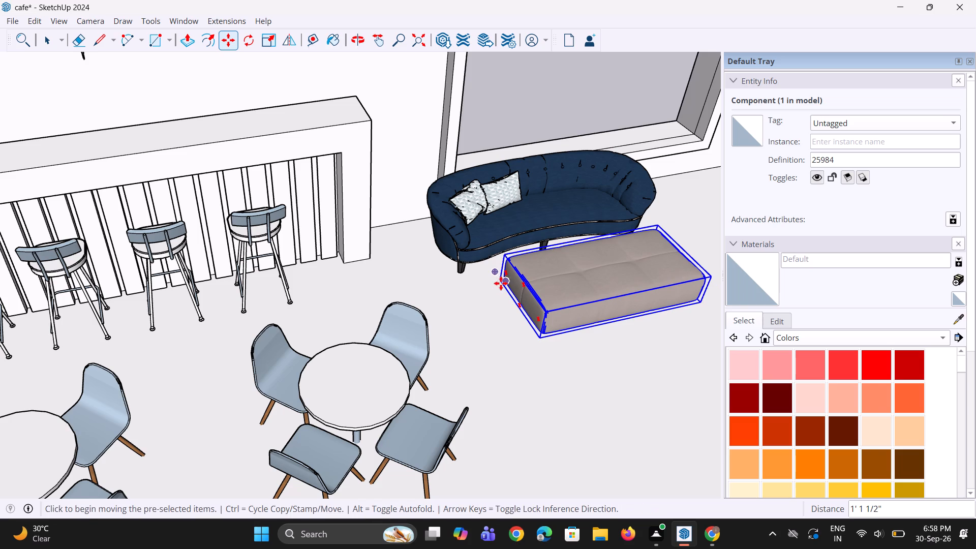
left_click(500, 281)
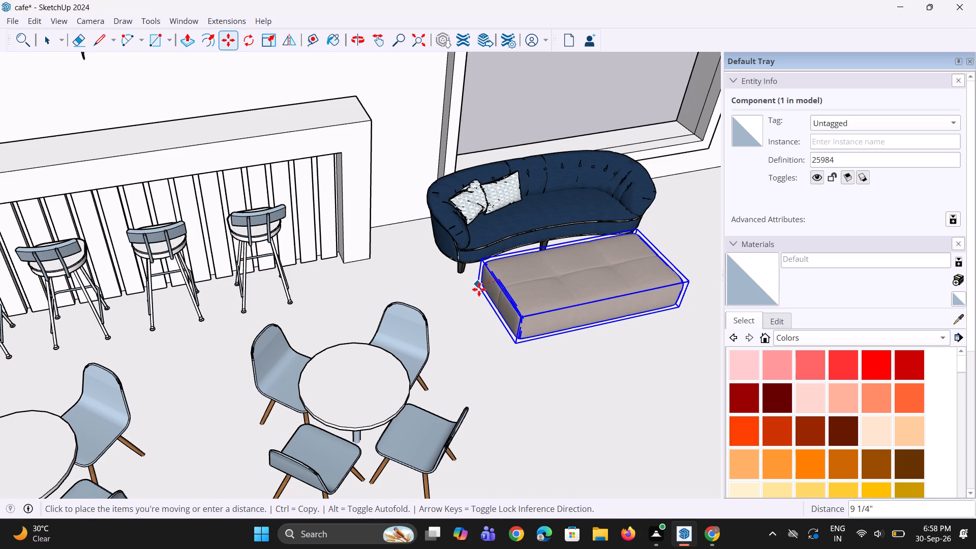
left_click(477, 289)
key("space")
key("space")
scroll(418, 320, "down", 5)
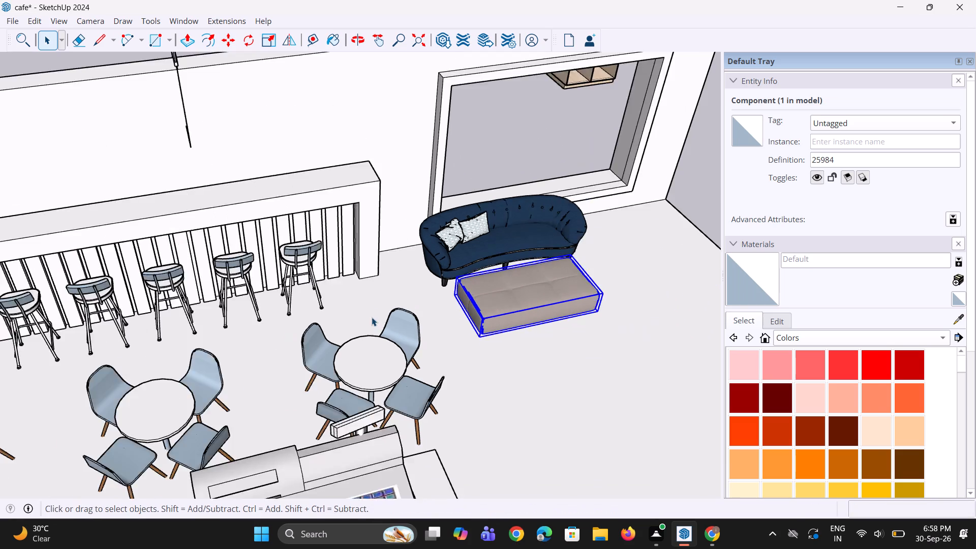
scroll(372, 317, "down", 8)
left_click(633, 215)
Import the Untitled (7) round table set with green chairs from Downloads and place it on the open floor near the ottoman.
middle_click_drag(466, 307, 353, 310)
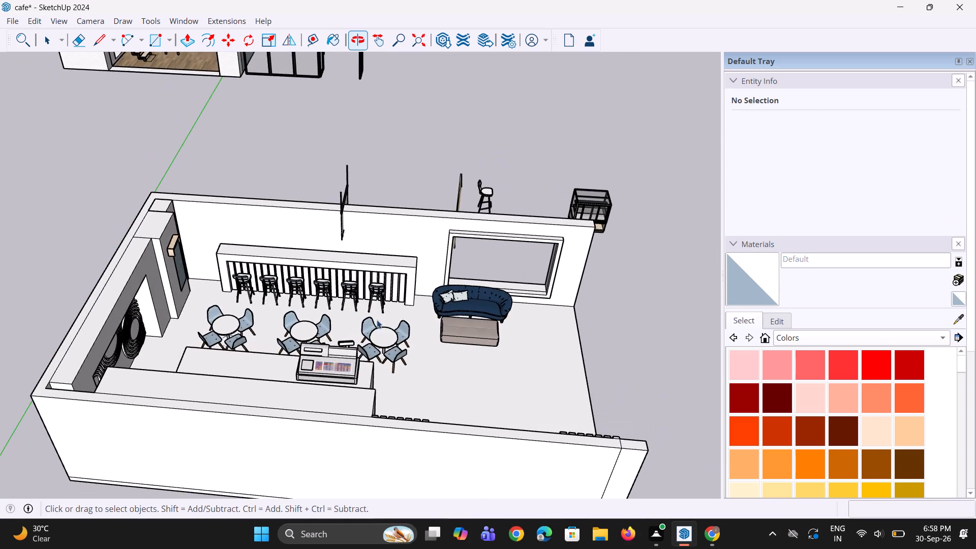
scroll(509, 347, "up", 2)
middle_click_drag(510, 347, 419, 346)
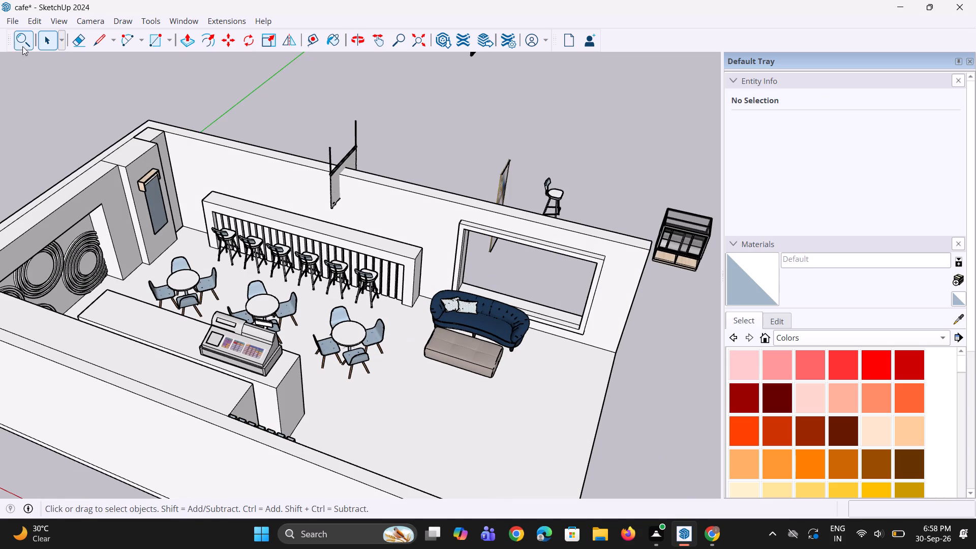
left_click(5, 19)
left_click(67, 200)
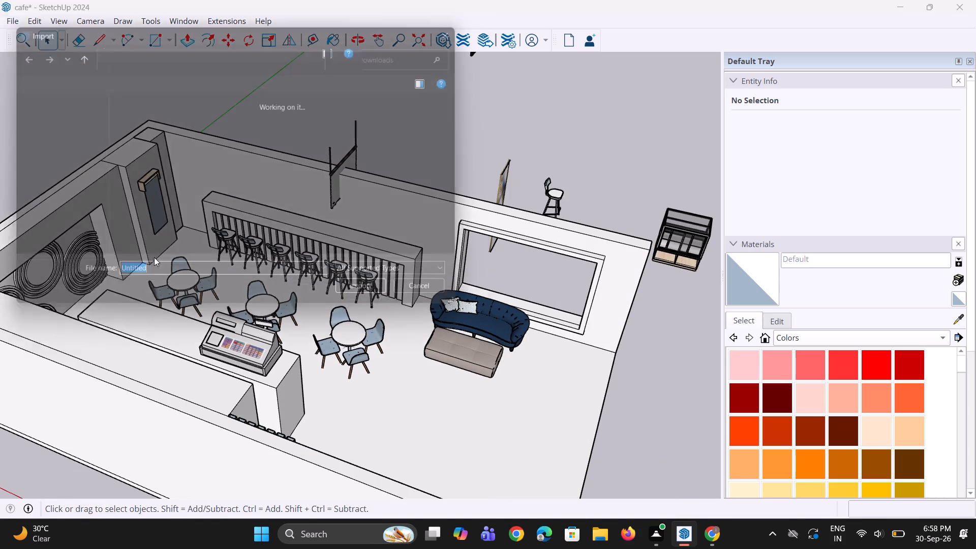
left_click(369, 236)
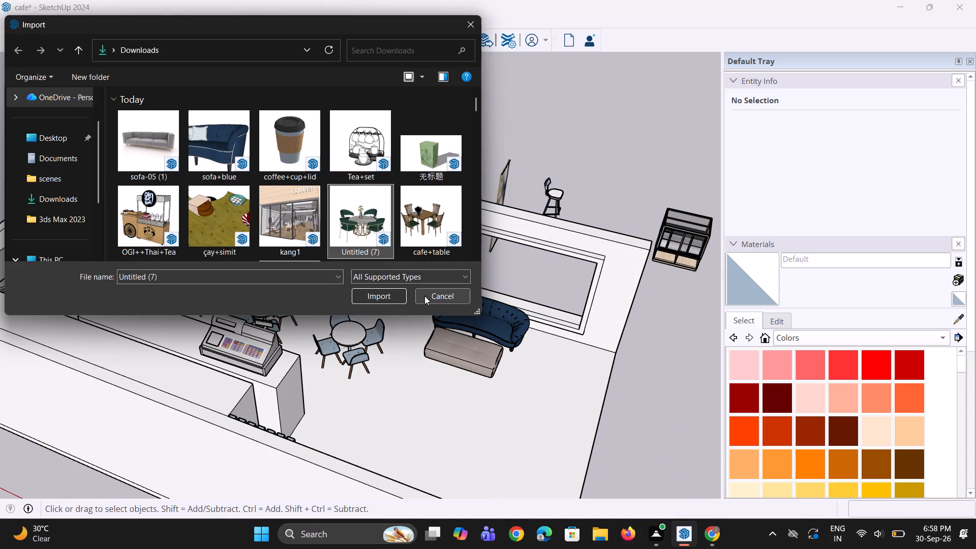
left_click(383, 294)
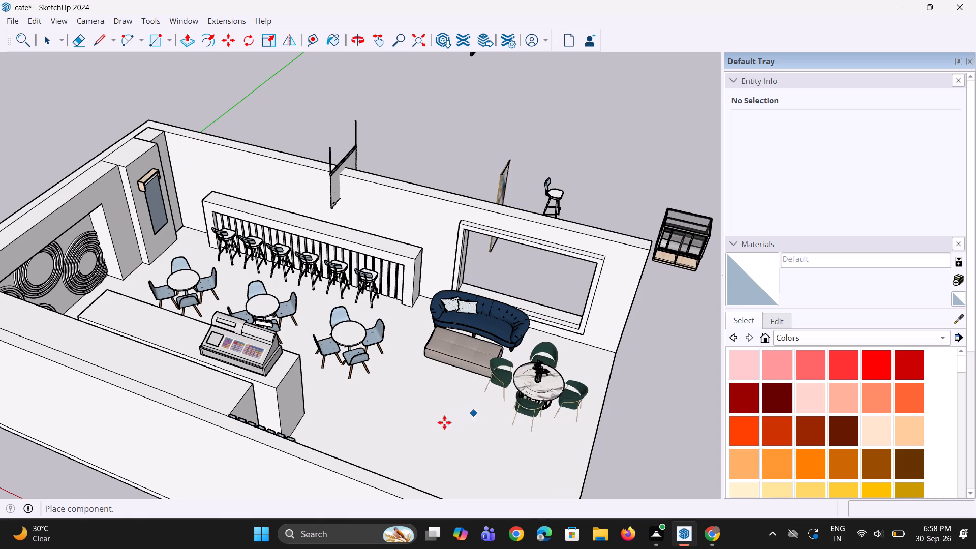
left_click(362, 422)
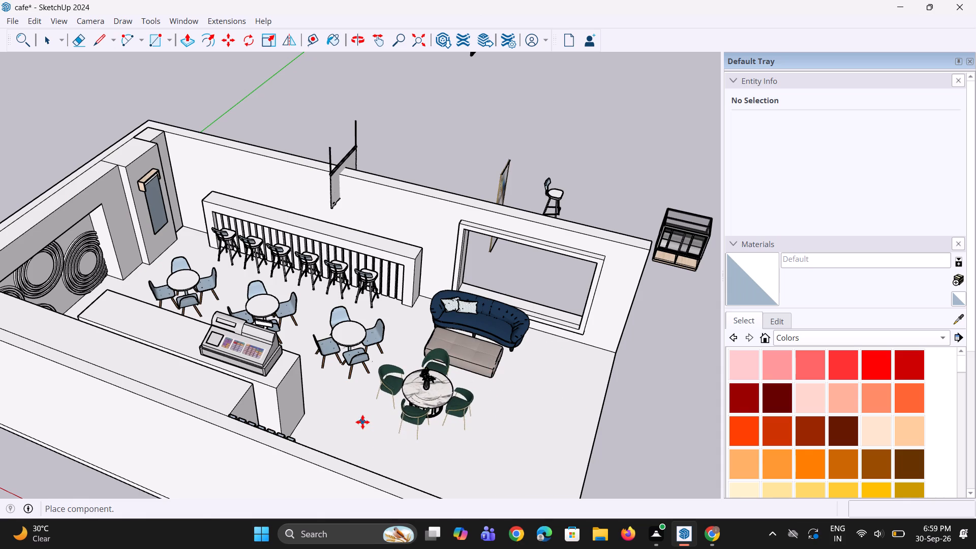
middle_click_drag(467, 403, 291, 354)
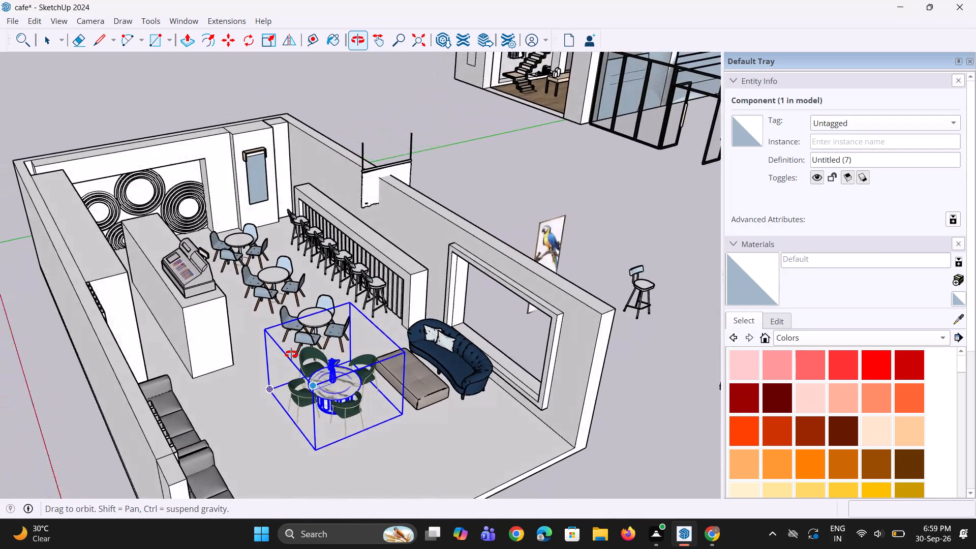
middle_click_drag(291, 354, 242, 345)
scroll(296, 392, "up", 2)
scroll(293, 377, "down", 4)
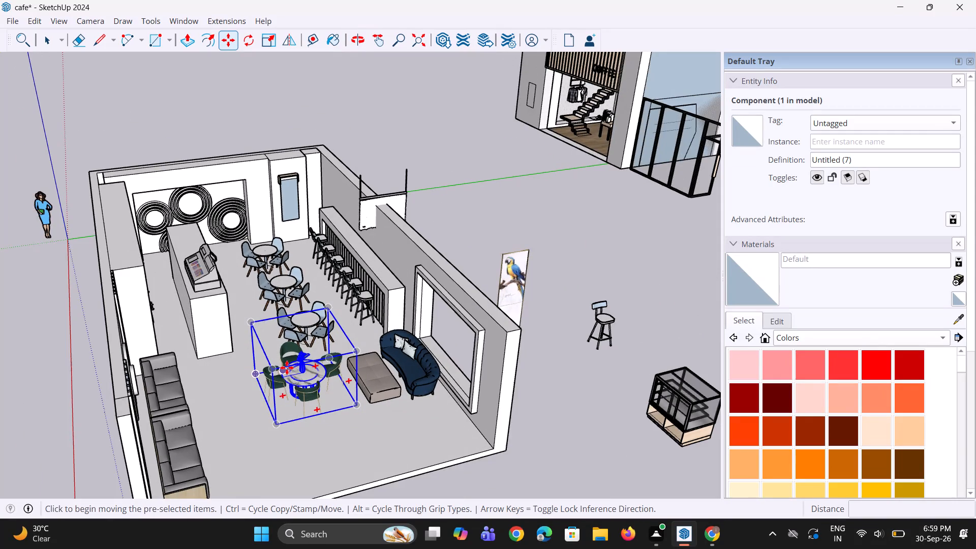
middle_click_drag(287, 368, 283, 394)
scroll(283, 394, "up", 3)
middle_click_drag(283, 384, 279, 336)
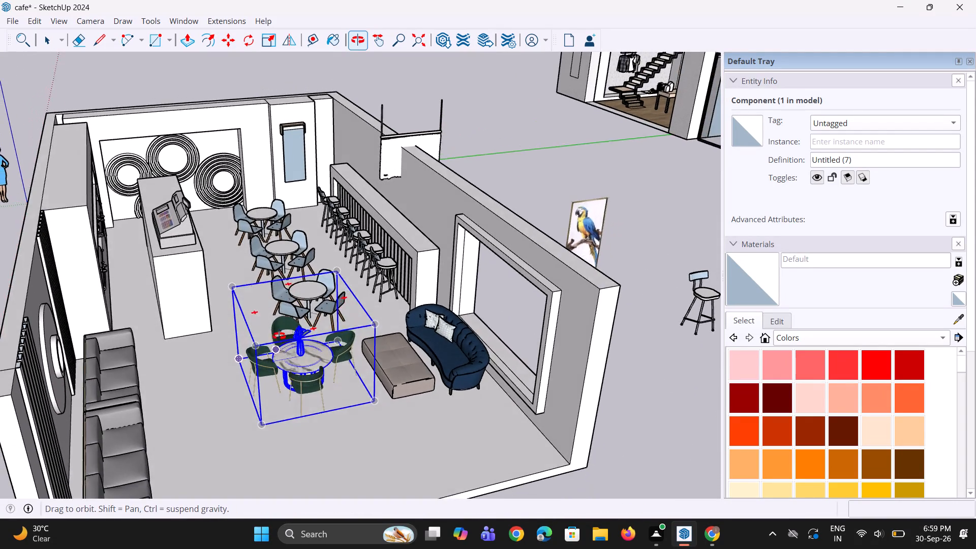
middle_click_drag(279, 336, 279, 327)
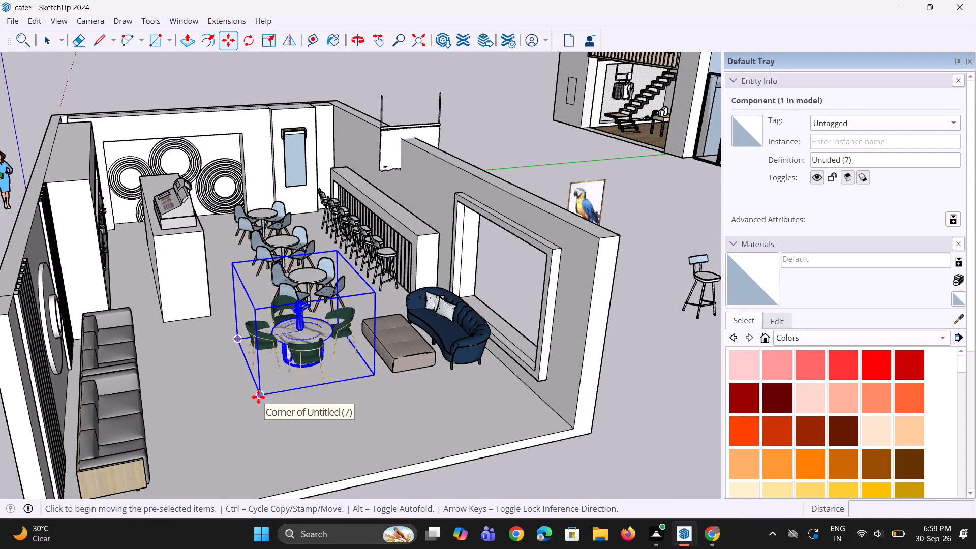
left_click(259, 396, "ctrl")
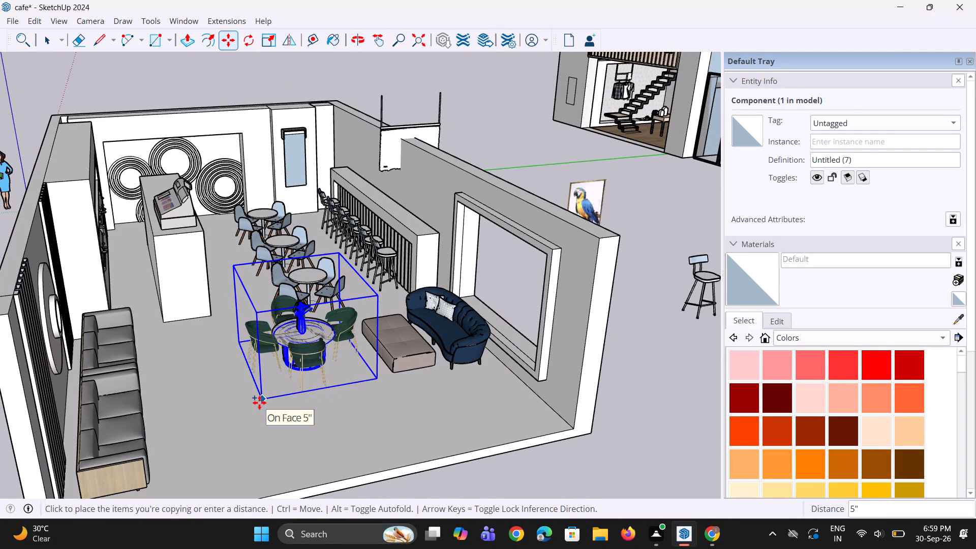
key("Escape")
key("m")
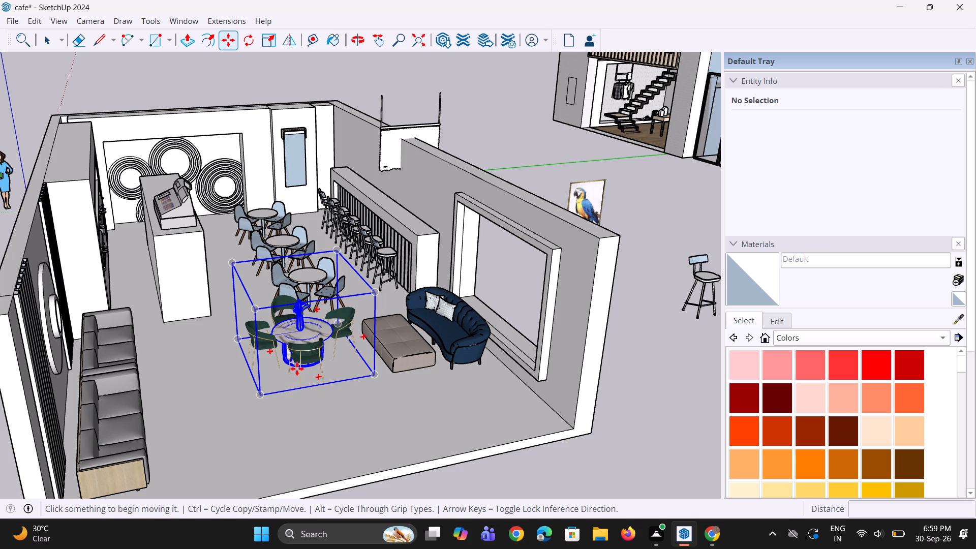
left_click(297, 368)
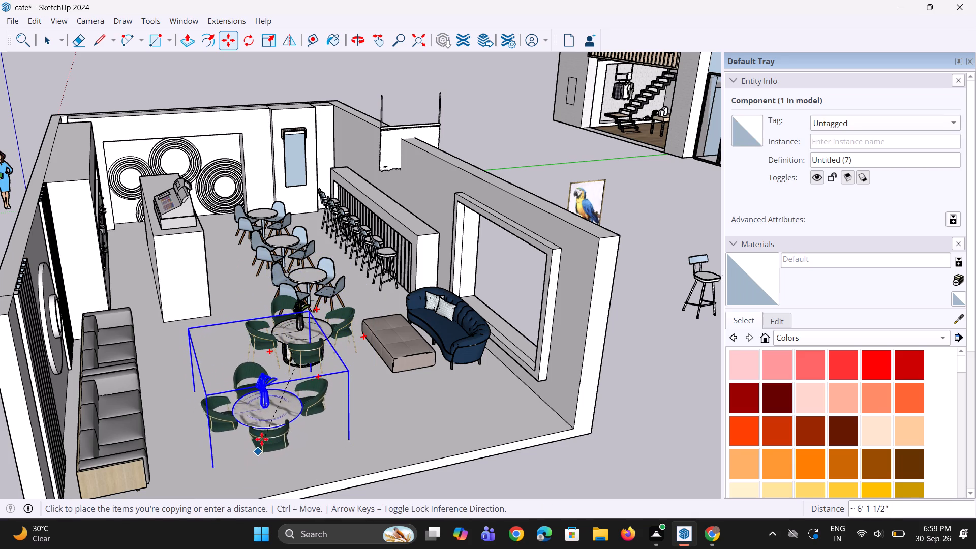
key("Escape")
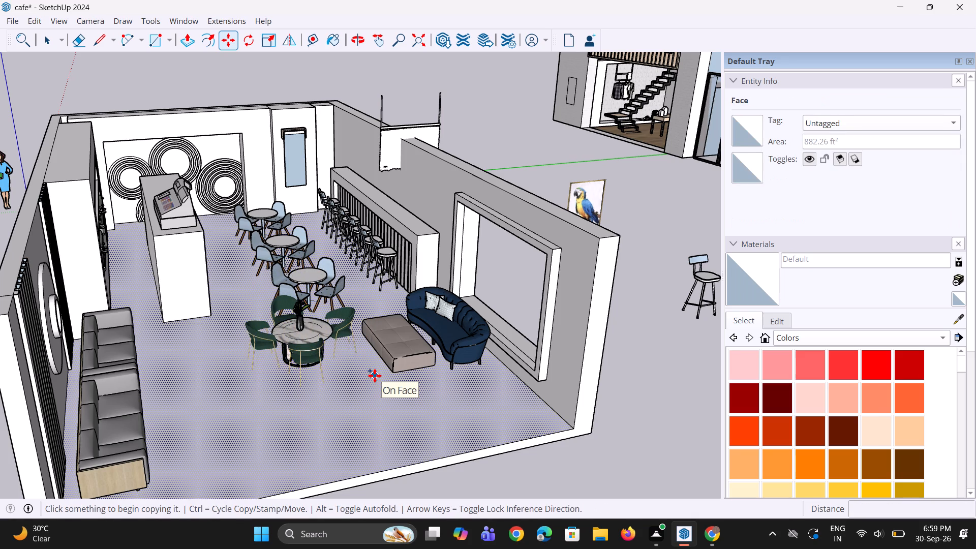
Copy the green-chair round table set about 7' 8" across the open floor toward the near end wall, then deselect it.
key("space")
left_click(323, 358)
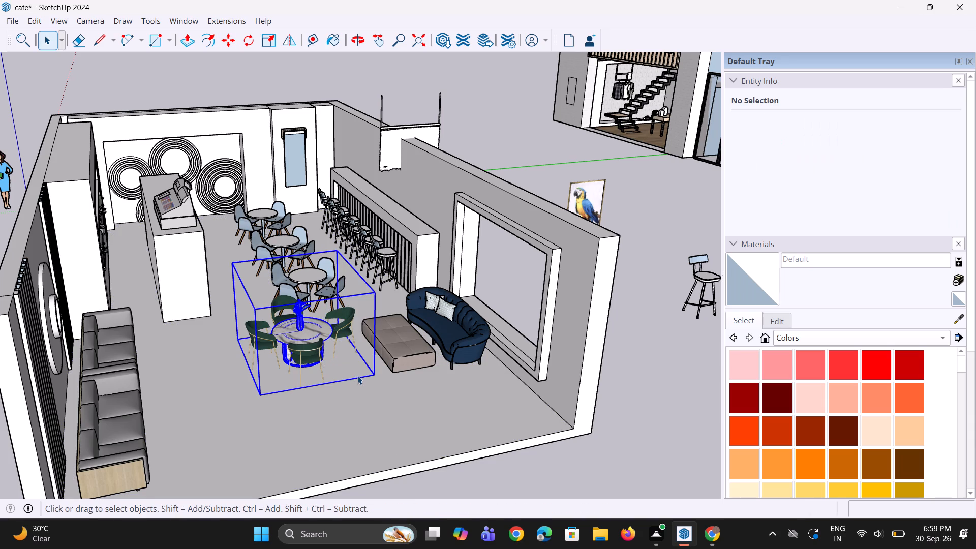
key("m")
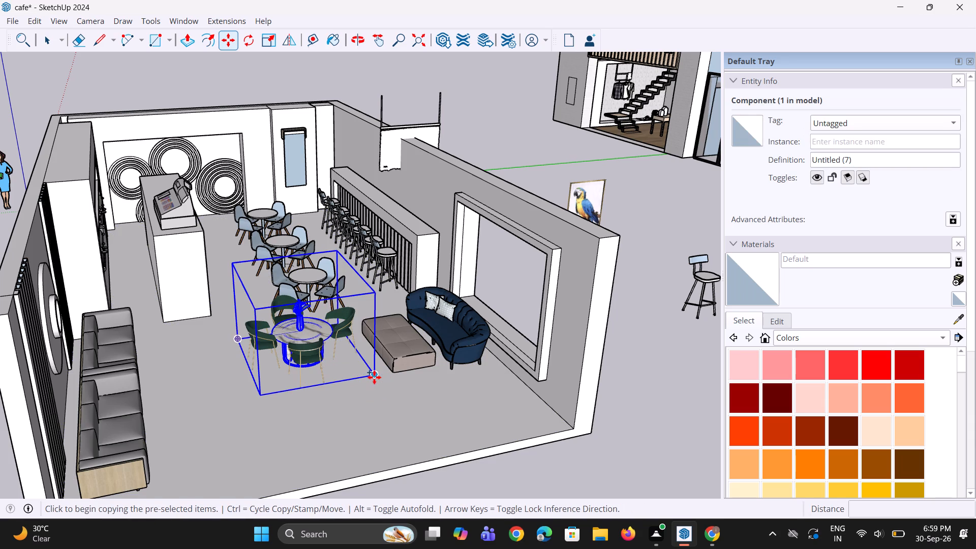
left_click(374, 377)
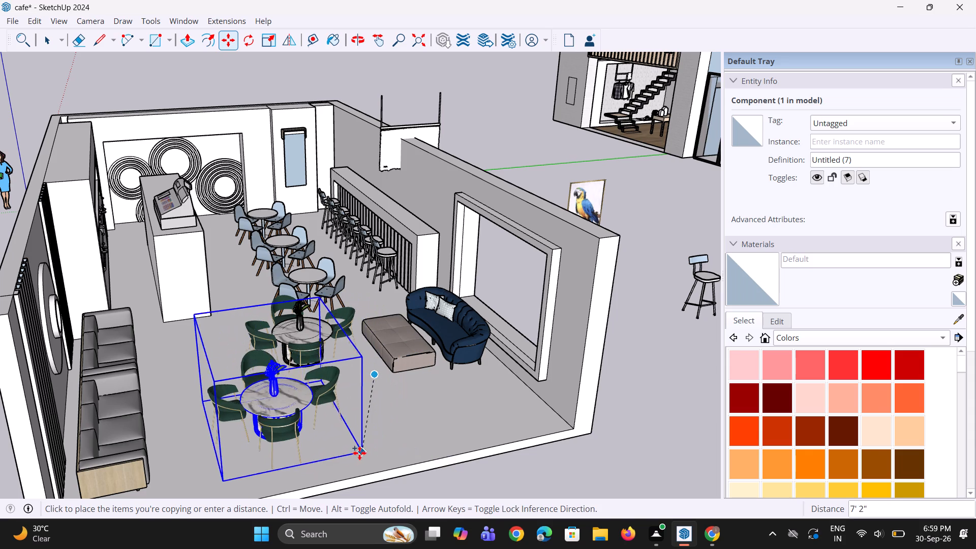
left_click(348, 458)
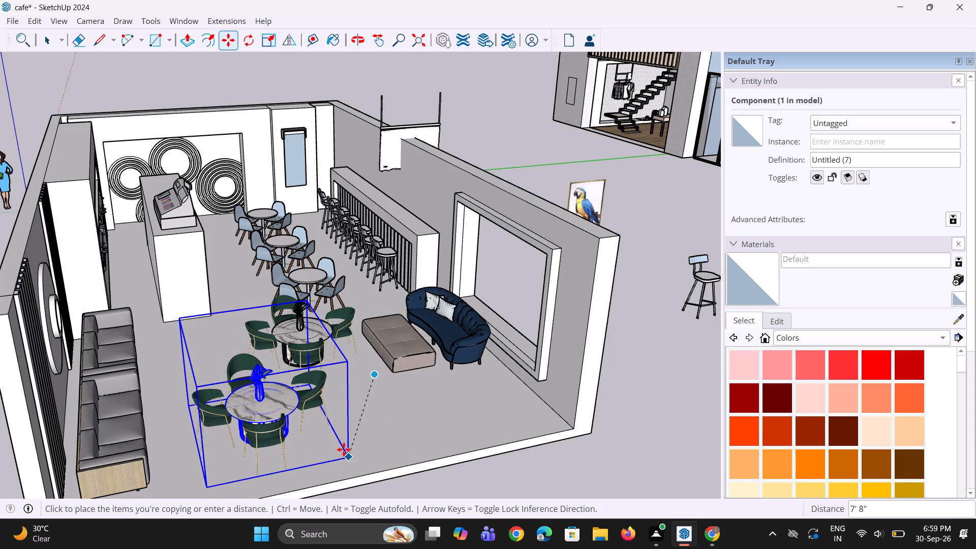
middle_click_drag(302, 414, 192, 426)
scroll(177, 397, "down", 2)
key("space")
key("space")
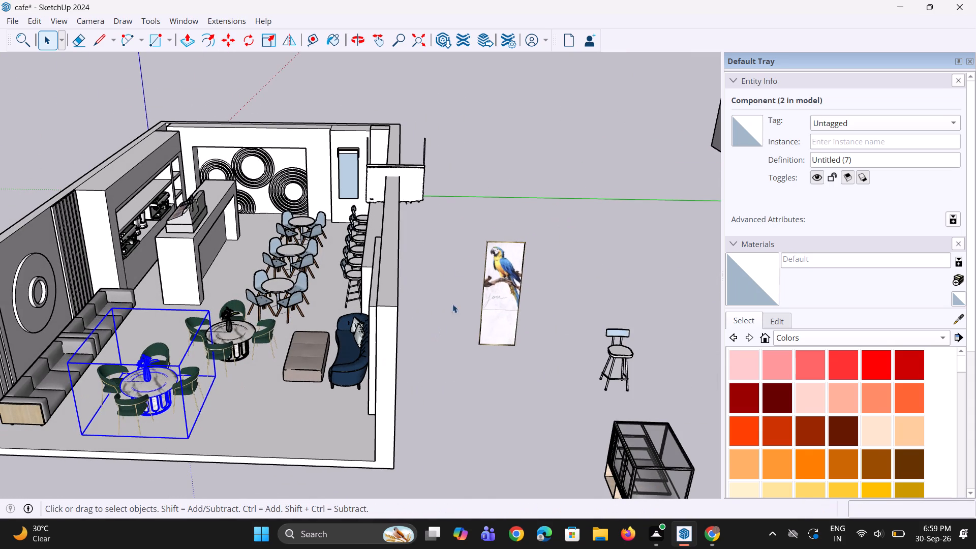
left_click(414, 235)
Examine the furnished café layout from several angles, including both green-chair table sets and the framed wall opening.
scroll(158, 378, "up", 3)
scroll(158, 378, "down", 3)
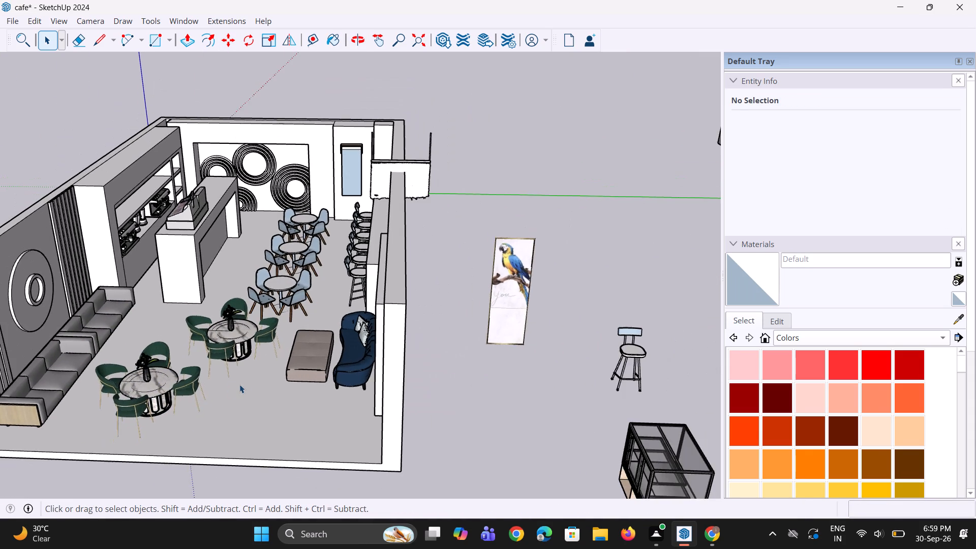
middle_click_drag(239, 384, 296, 376)
scroll(297, 376, "down", 2)
middle_click_drag(297, 376, 239, 415)
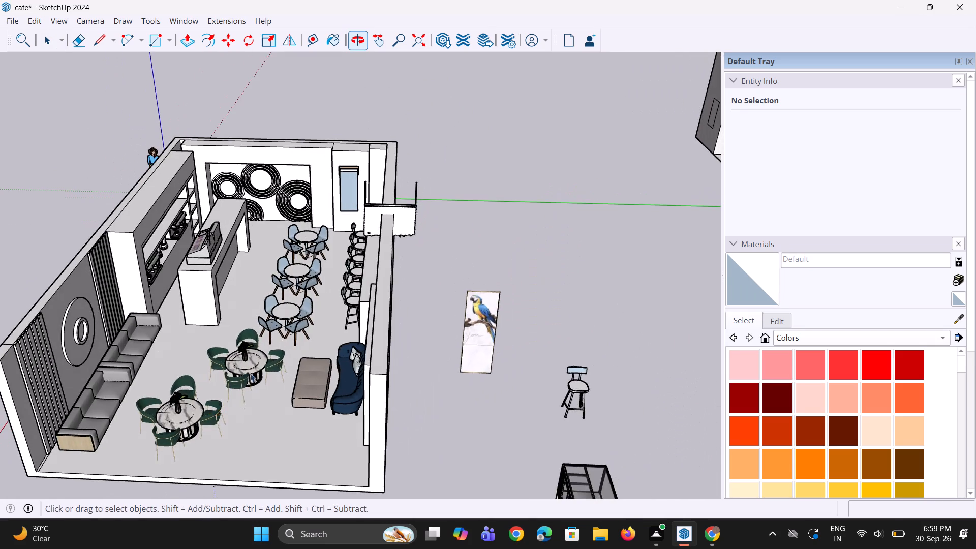
scroll(267, 349, "up", 4)
scroll(272, 338, "down", 4)
middle_click_drag(272, 335, 272, 315)
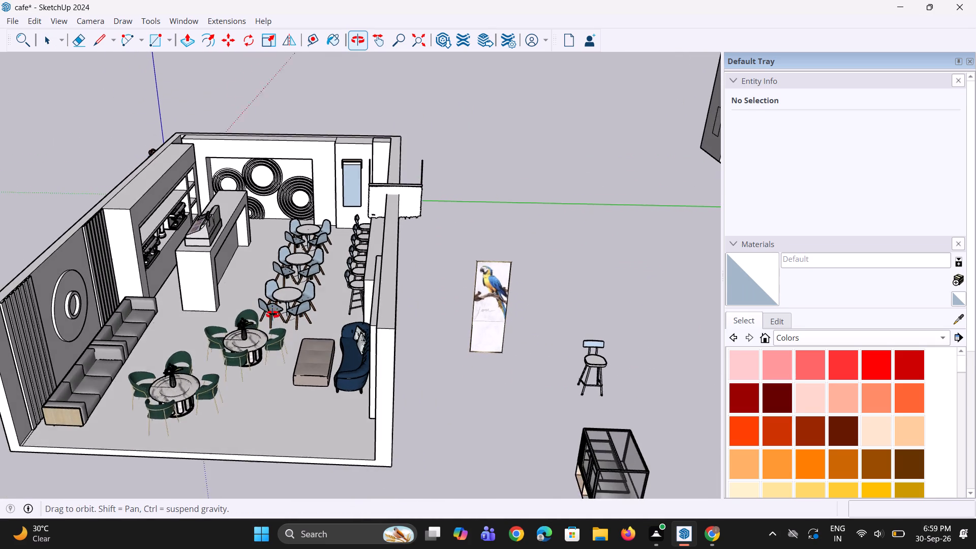
middle_click_drag(272, 315, 273, 317)
scroll(216, 369, "down", 3)
middle_click_drag(216, 369, 245, 365)
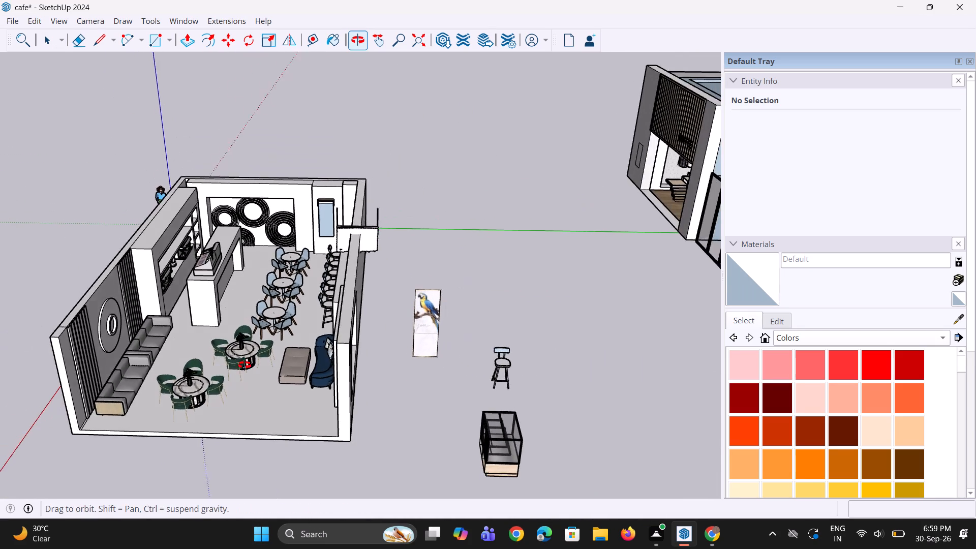
middle_click_drag(245, 365, 378, 375)
scroll(412, 342, "up", 2)
middle_click_drag(406, 341, 395, 344)
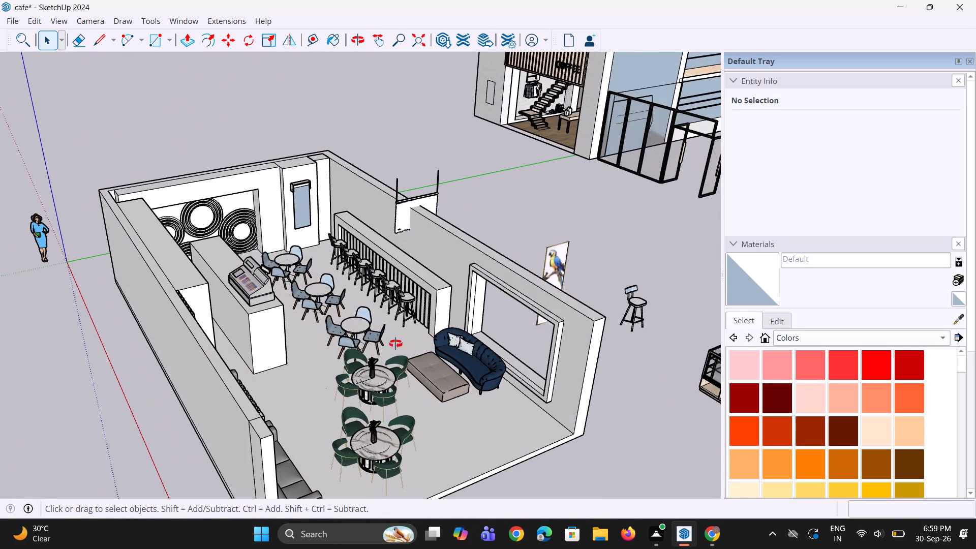
middle_click_drag(395, 344, 313, 360)
scroll(312, 335, "down", 3)
middle_click_drag(312, 334, 335, 331)
scroll(420, 311, "up", 2)
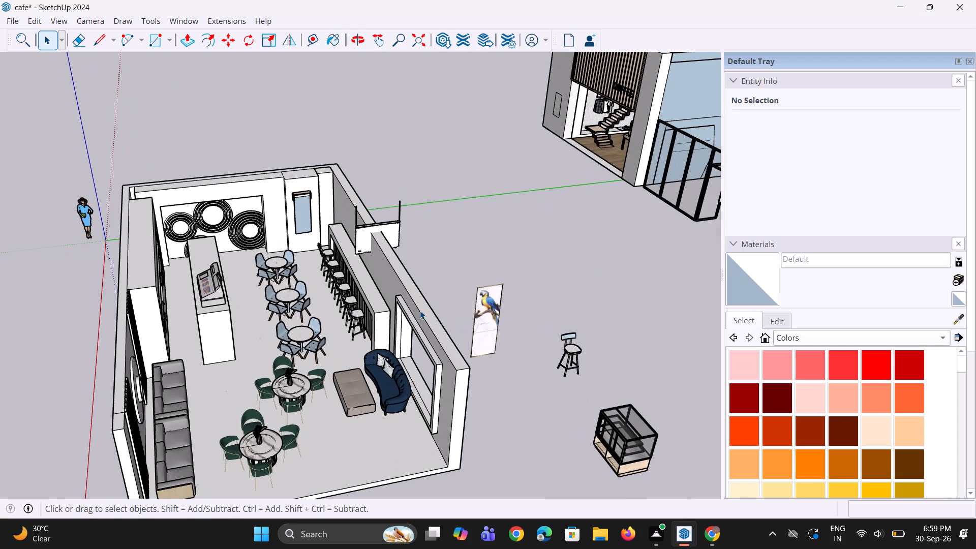
middle_click_drag(405, 365, 423, 326)
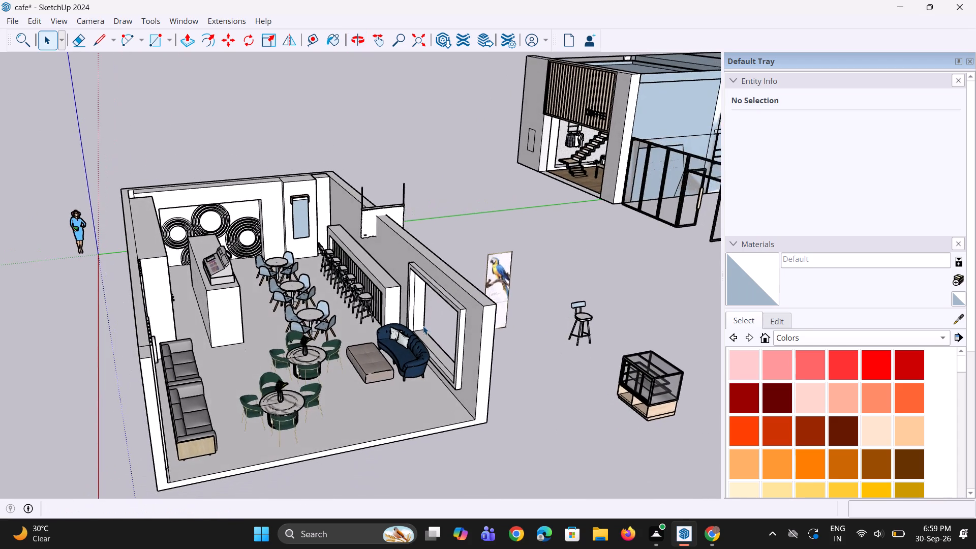
scroll(423, 326, "up", 4)
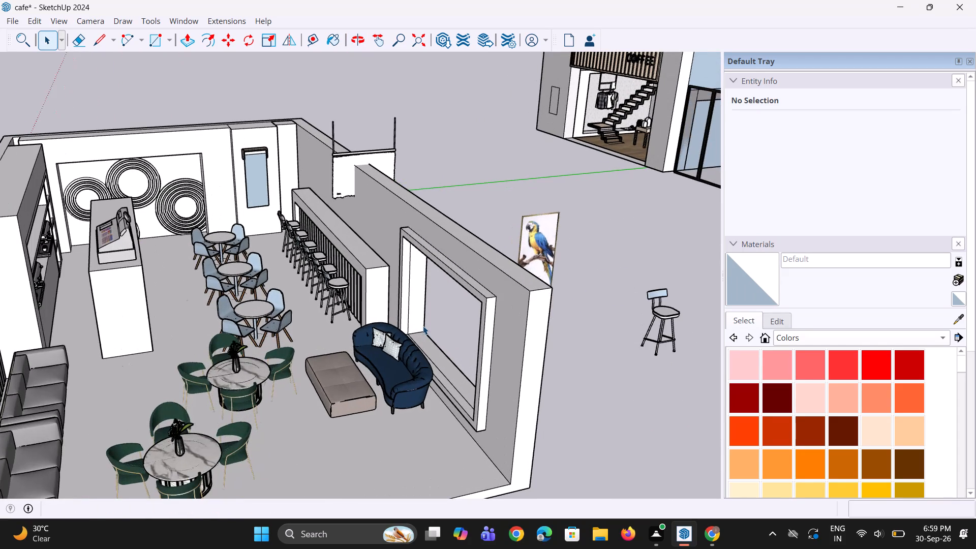
Import the Group_78 window model from Downloads and place it outside the room near the spare bar stool.
left_click(9, 23)
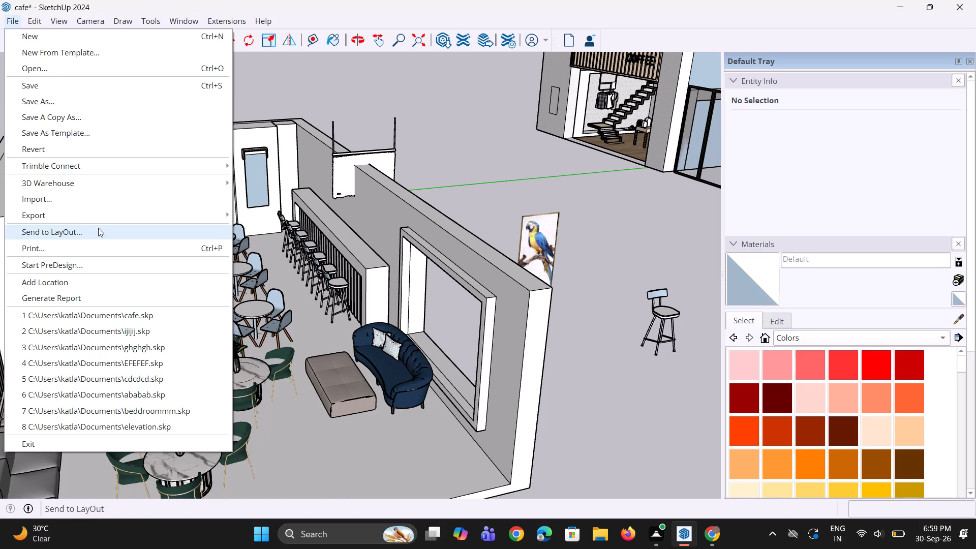
left_click(88, 192)
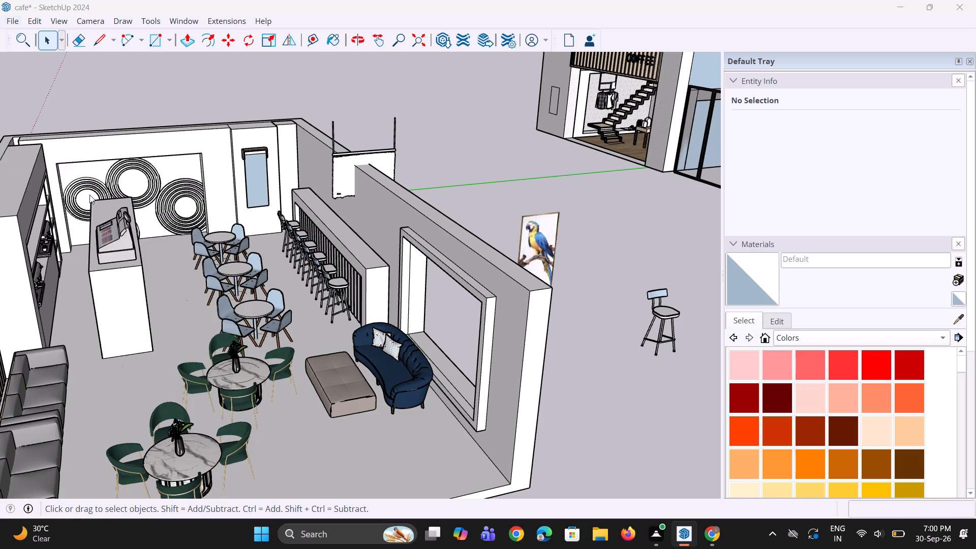
scroll(294, 202, "down", 5)
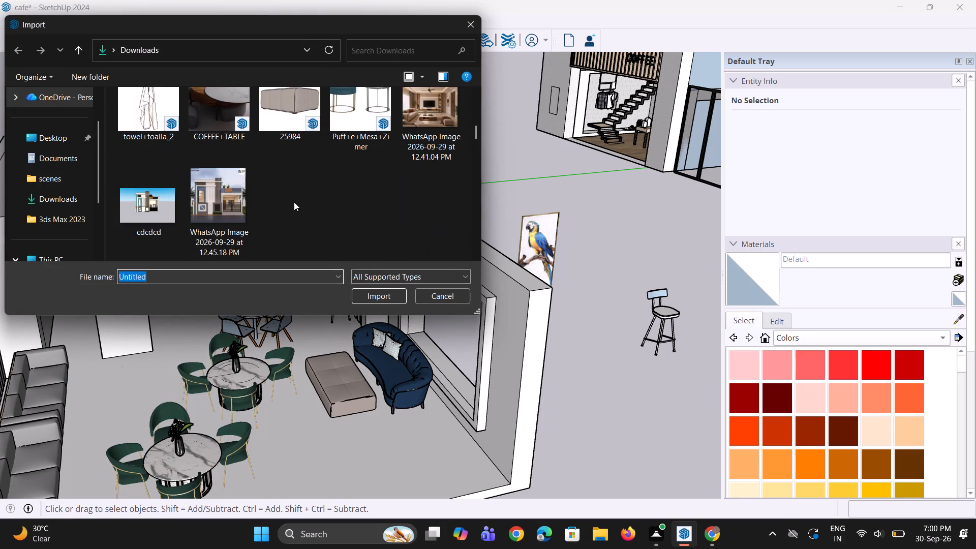
scroll(294, 201, "down", 4)
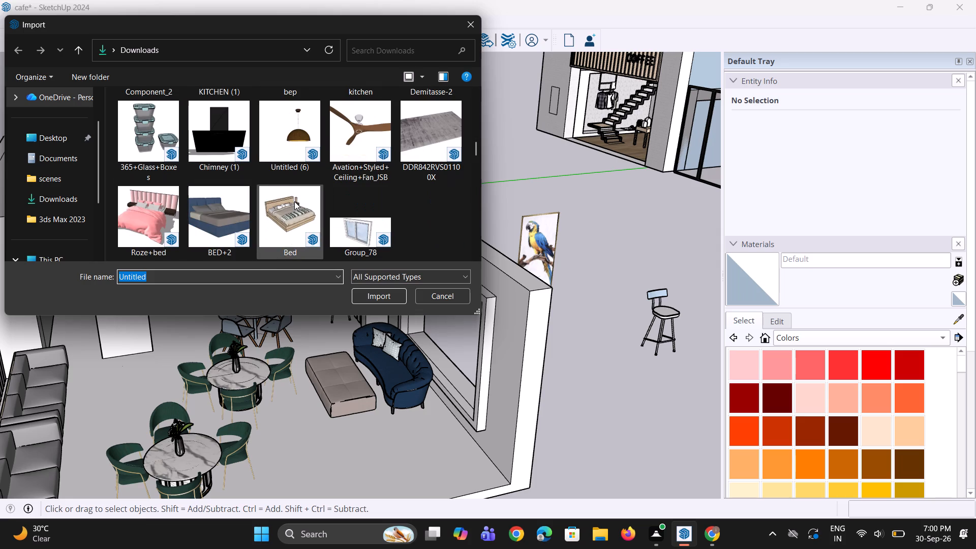
left_click(357, 227)
left_click(388, 299)
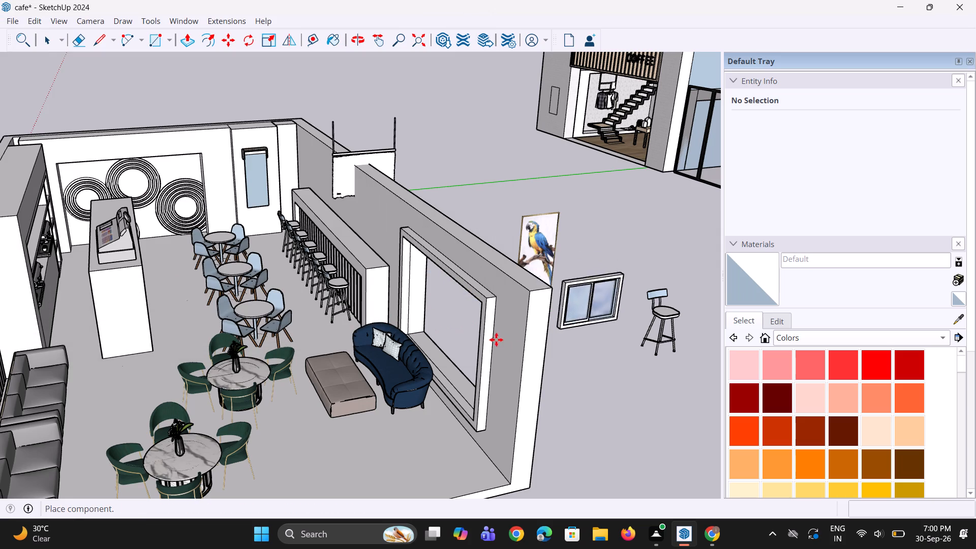
left_click(561, 326)
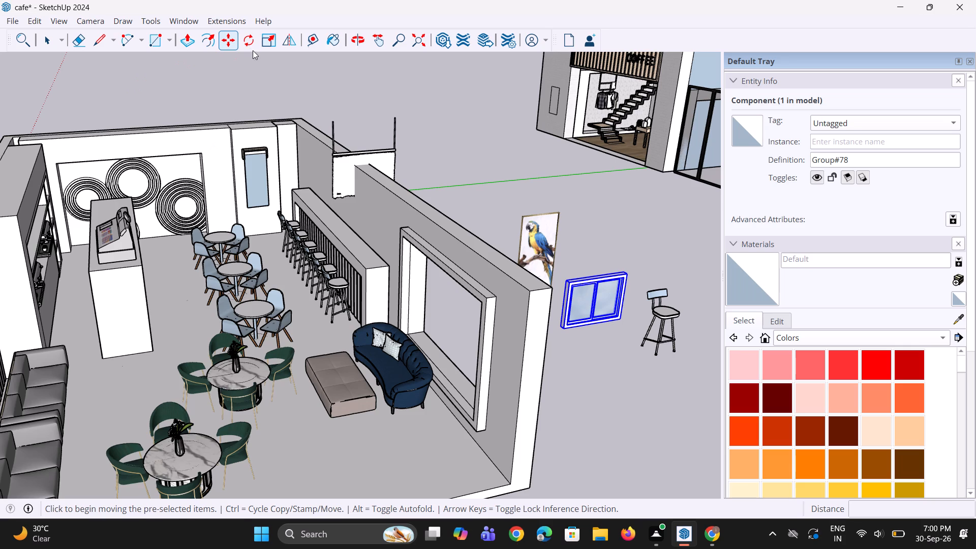
Rotate the imported window 90 degrees about the vertical axis.
left_click(250, 42)
left_click(607, 392)
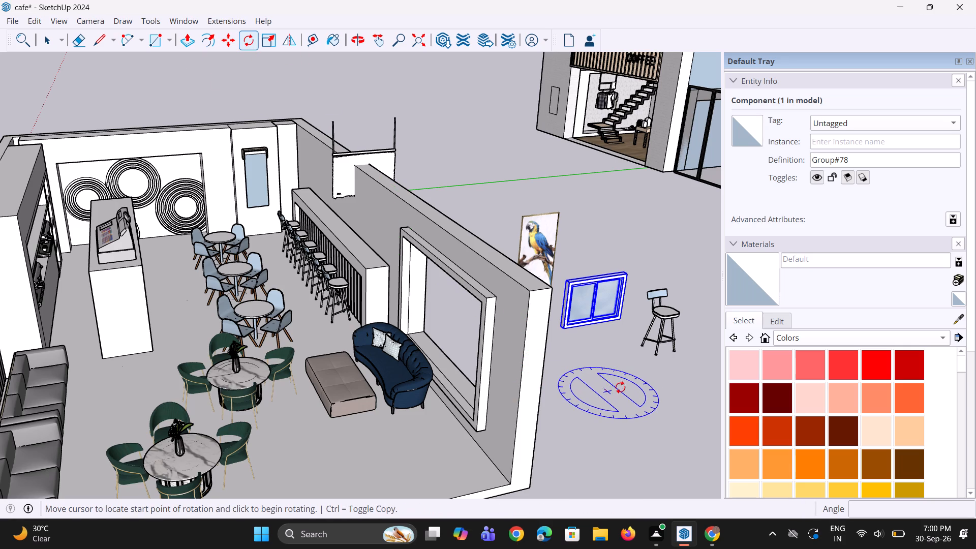
left_click(696, 372)
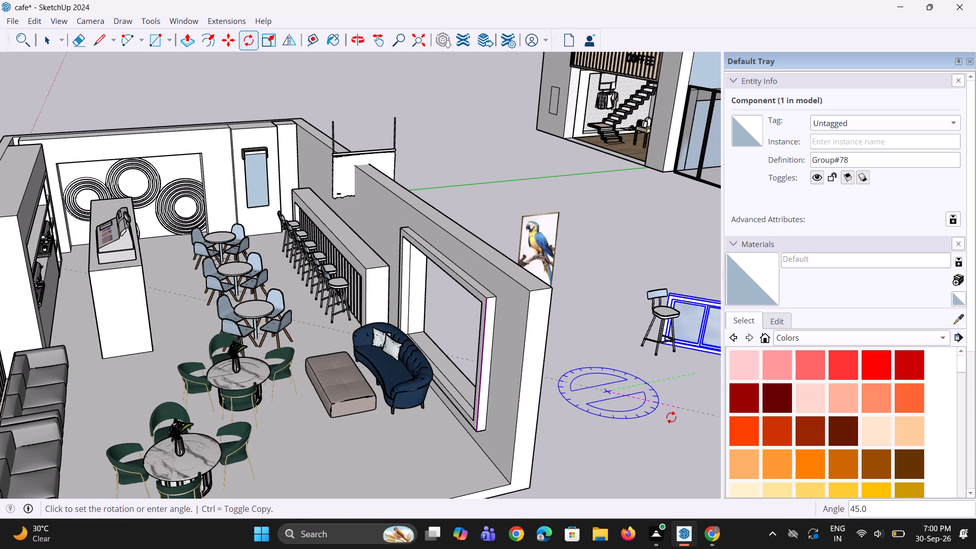
left_click(639, 426)
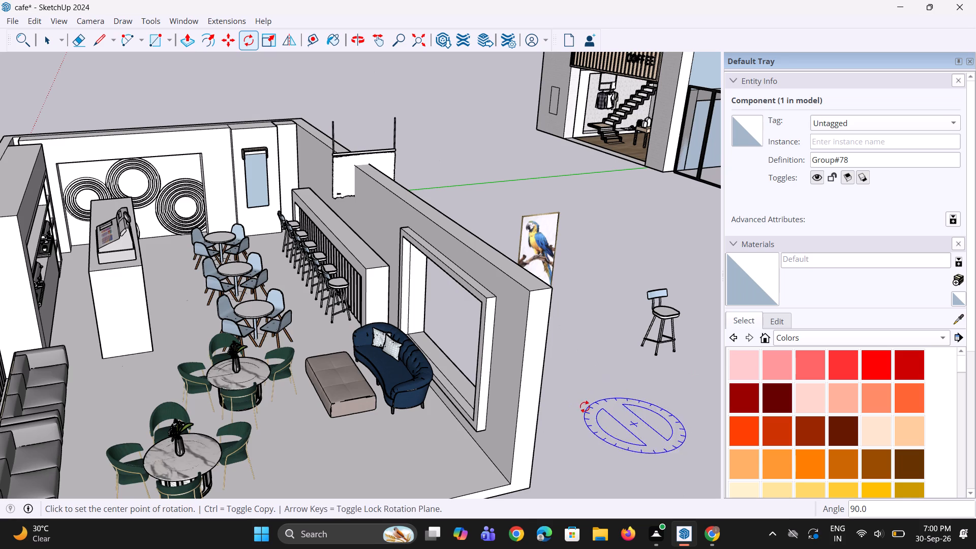
Move the window about 19' 8 3/8" to the lower corner of the framed wall opening behind the blue sofa.
scroll(562, 401, "down", 8)
scroll(676, 397, "up", 3)
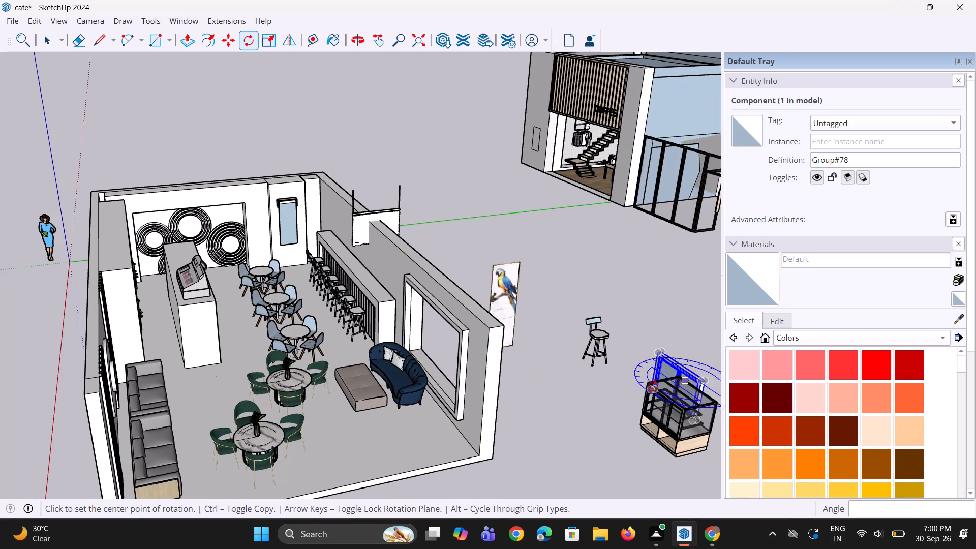
middle_click_drag(576, 389, 723, 430)
scroll(723, 365, "up", 3)
key("m")
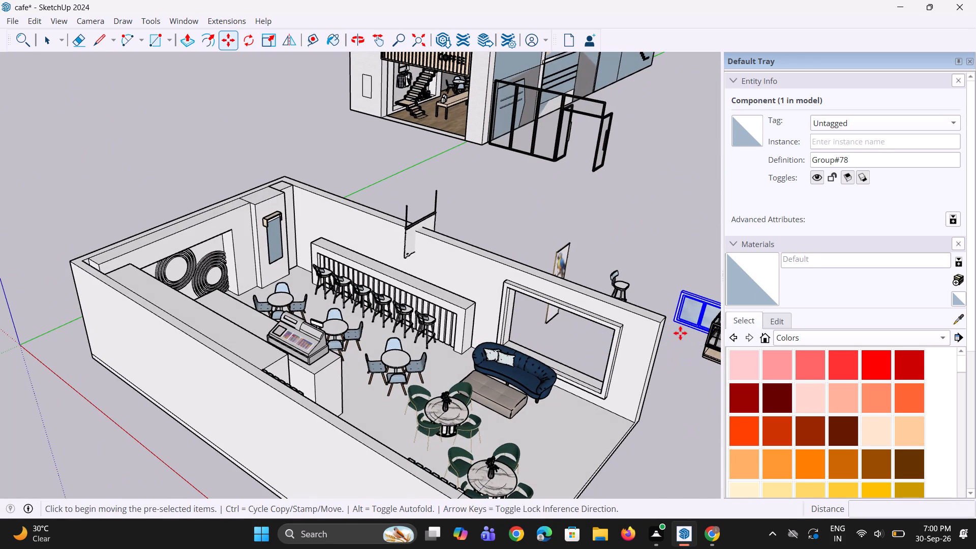
left_click(673, 327)
scroll(505, 356, "up", 2)
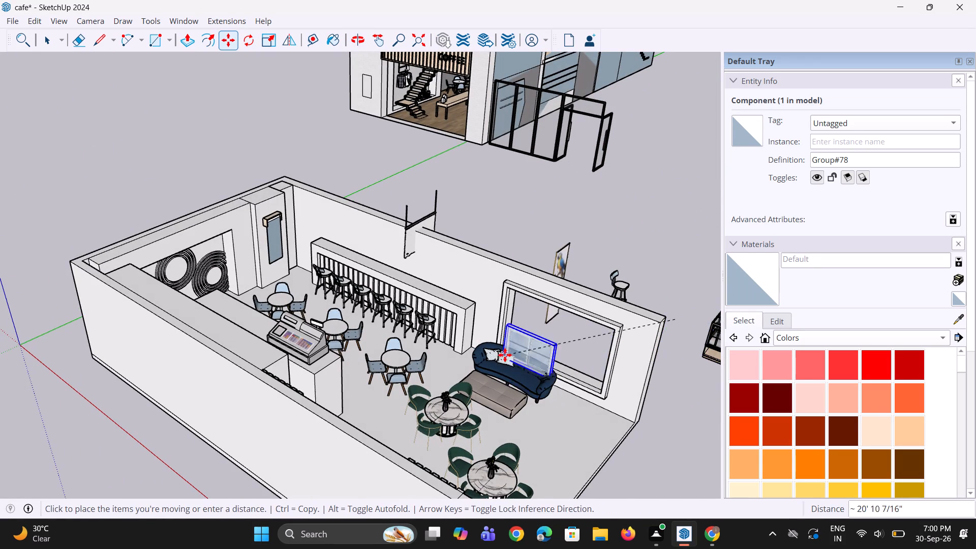
scroll(513, 352, "up", 9)
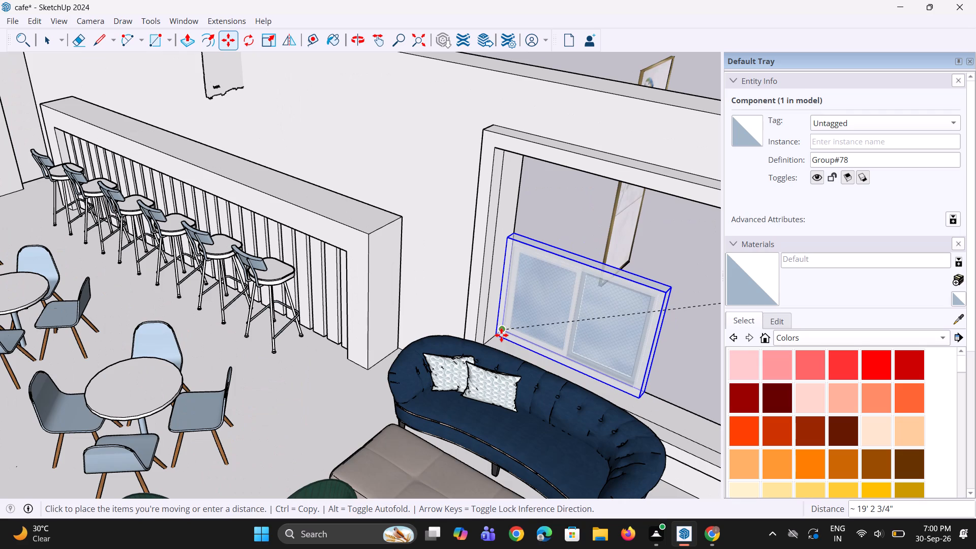
left_click(497, 339)
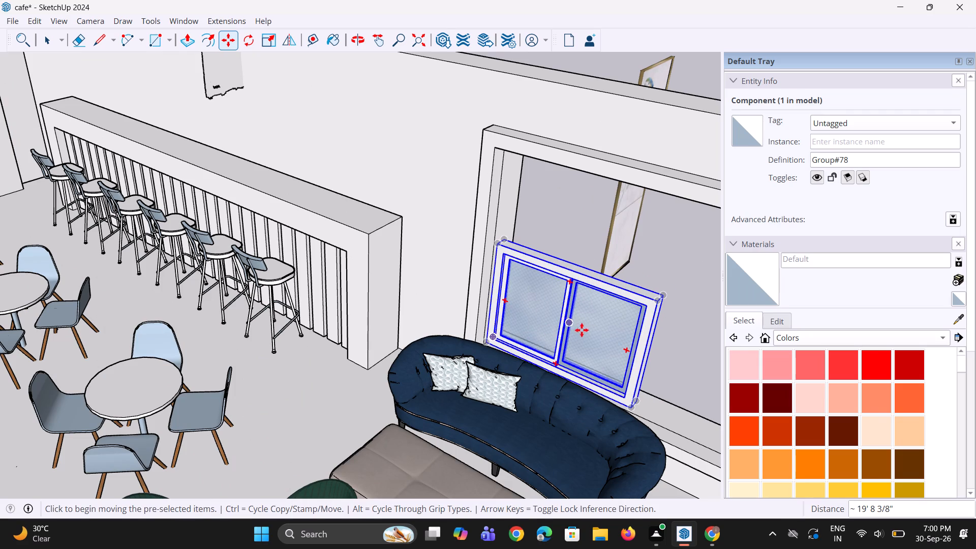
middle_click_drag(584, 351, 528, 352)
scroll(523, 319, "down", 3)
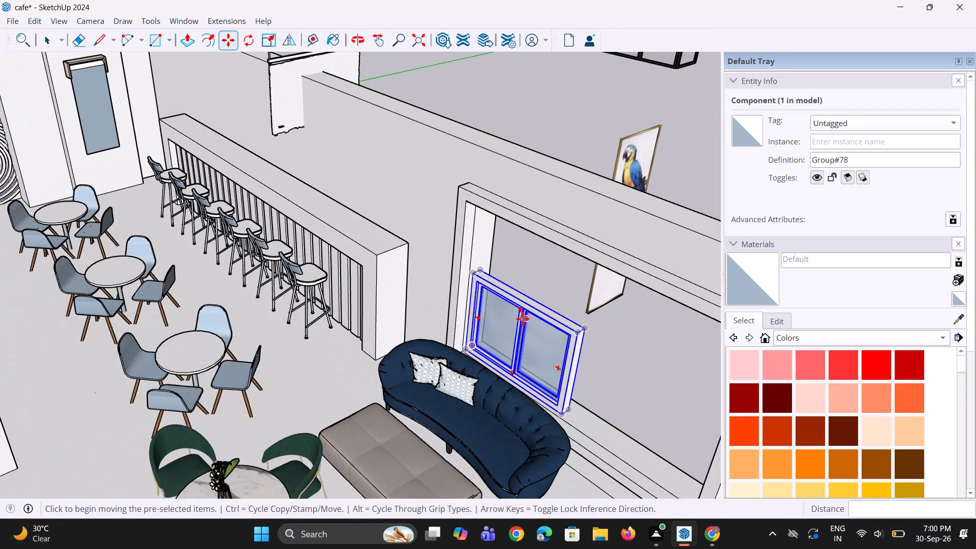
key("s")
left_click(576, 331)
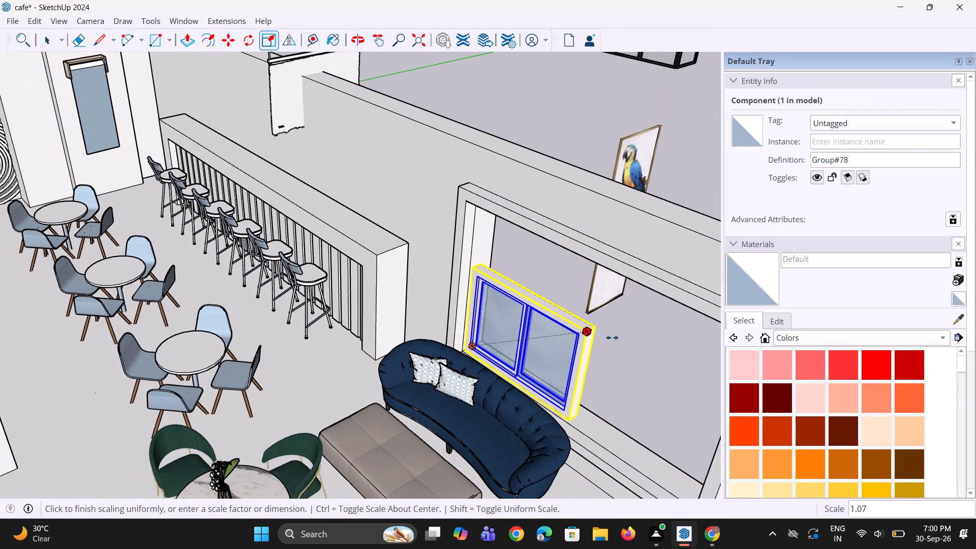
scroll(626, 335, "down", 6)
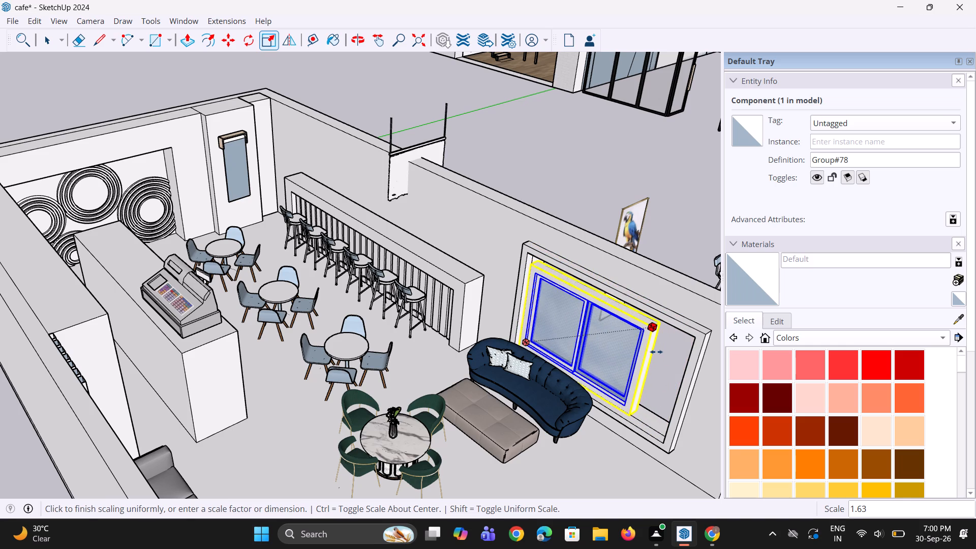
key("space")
Scale the window by about 2.12 along green and 1.89 along blue to fill the framed wall opening.
scroll(593, 343, "up", 2)
key("s")
scroll(603, 335, "up", 2)
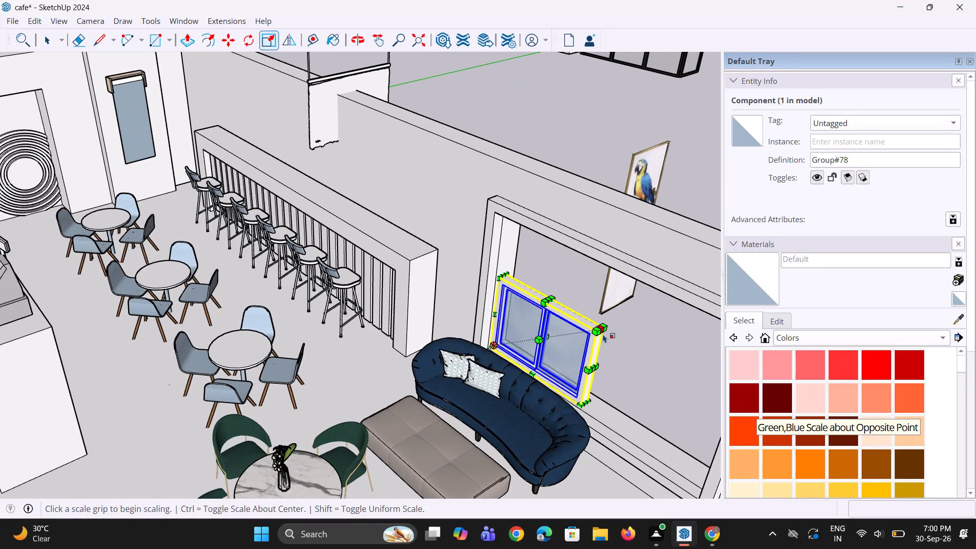
left_click(603, 330)
scroll(622, 331, "down", 5)
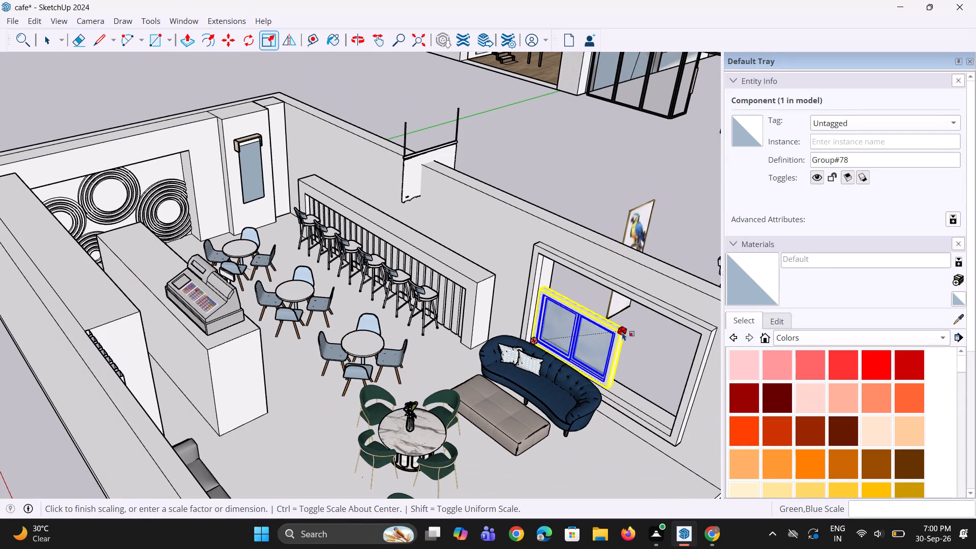
left_click(698, 332)
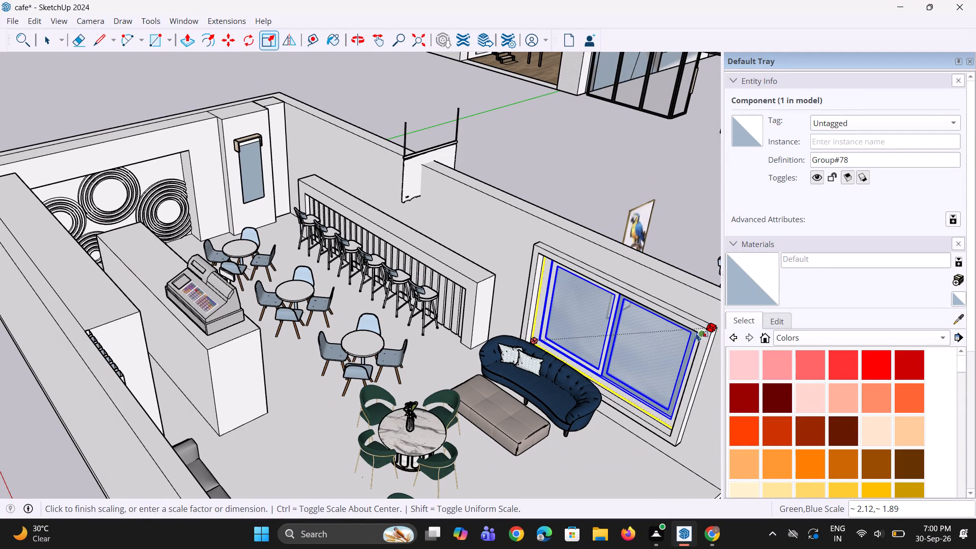
key("space")
key("space")
scroll(587, 344, "down", 4)
left_click(686, 258)
Import the rem curtain model from Downloads and place it by the window wall behind the blue sofa.
middle_click_drag(572, 341, 568, 323)
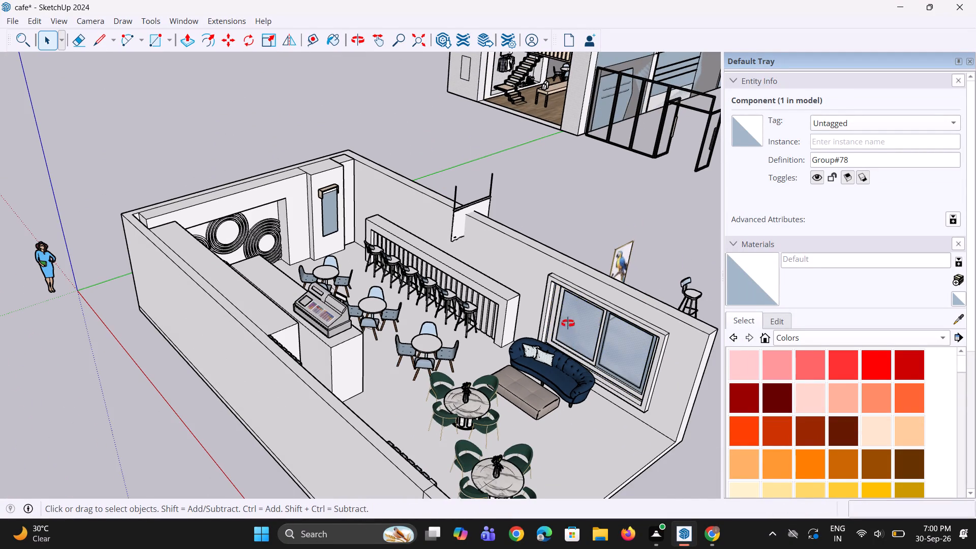
middle_click_drag(568, 323, 517, 310)
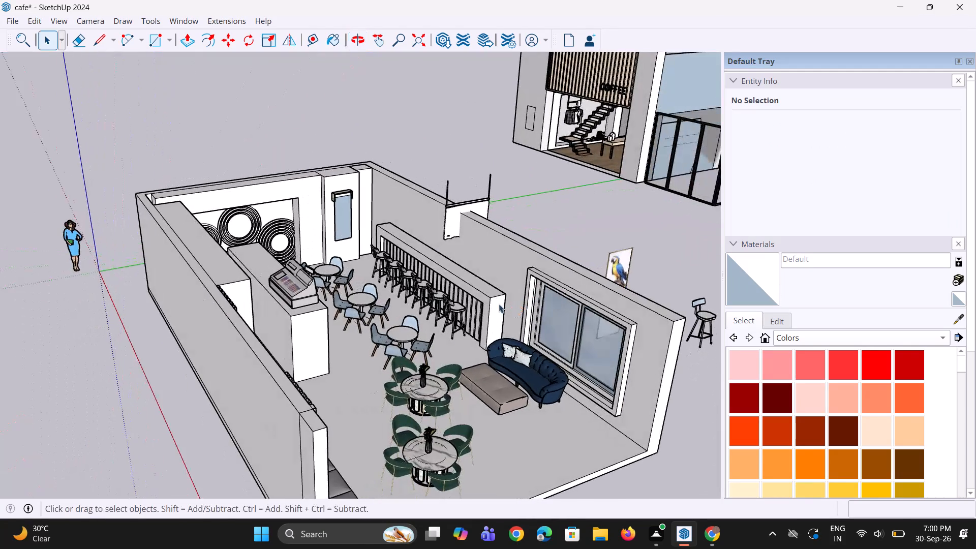
scroll(499, 304, "down", 3)
middle_click_drag(552, 314, 576, 291)
scroll(540, 304, "up", 2)
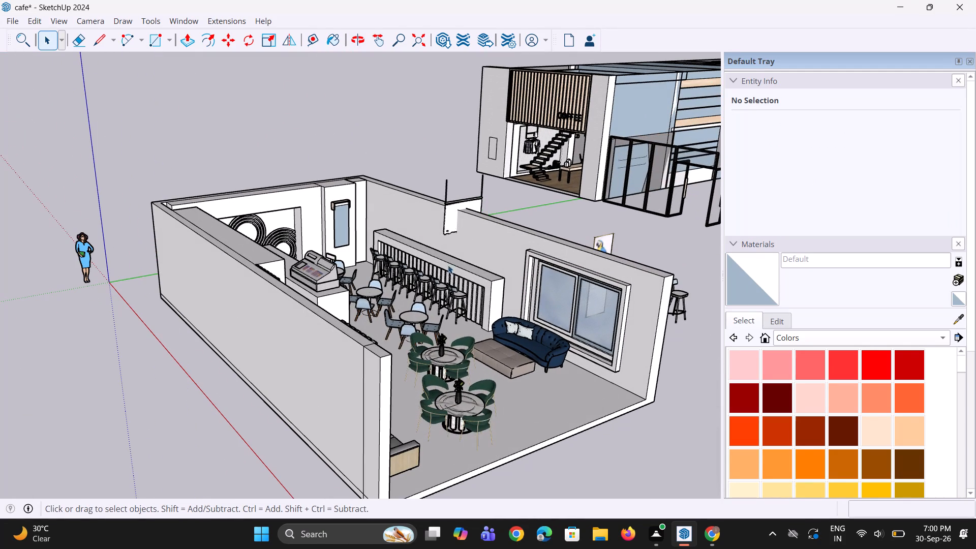
left_click(8, 17)
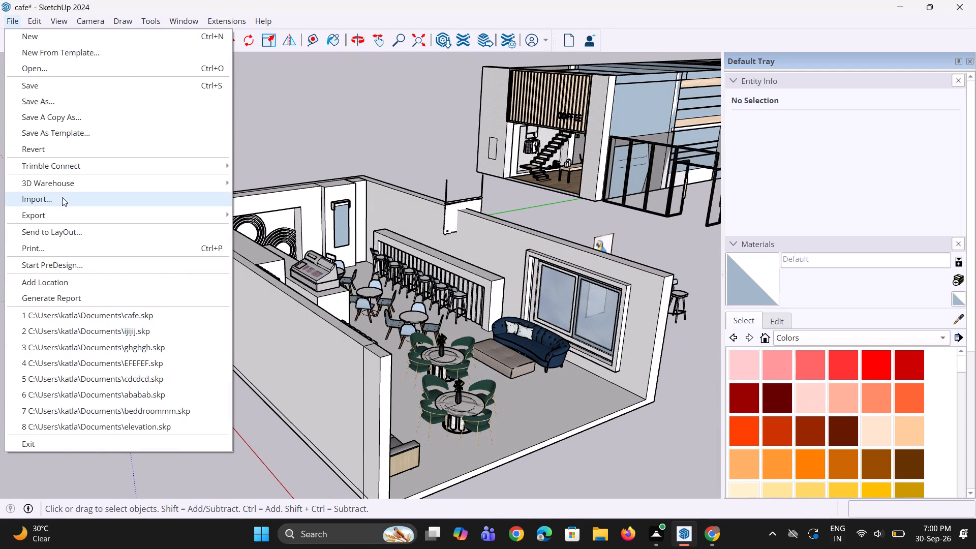
left_click(62, 197)
scroll(268, 191, "down", 5)
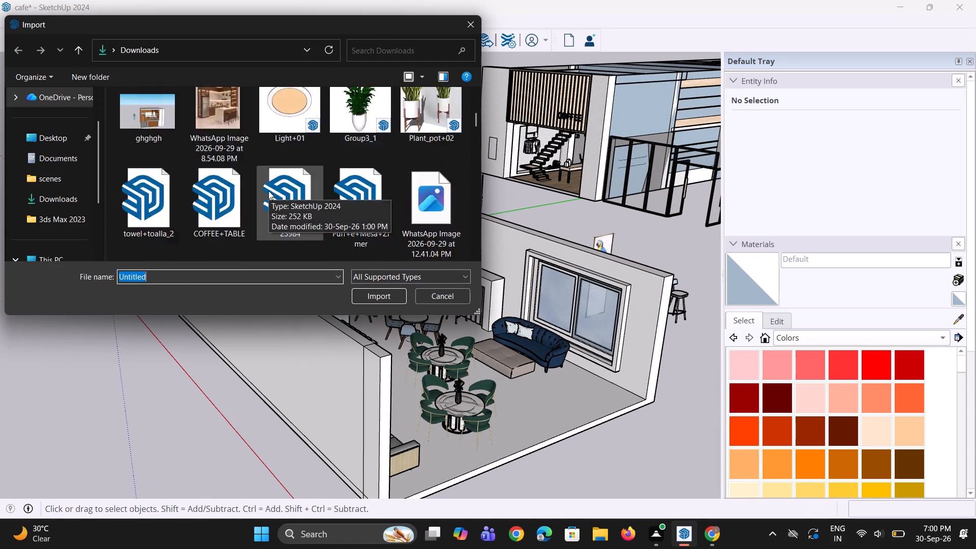
scroll(268, 191, "down", 12)
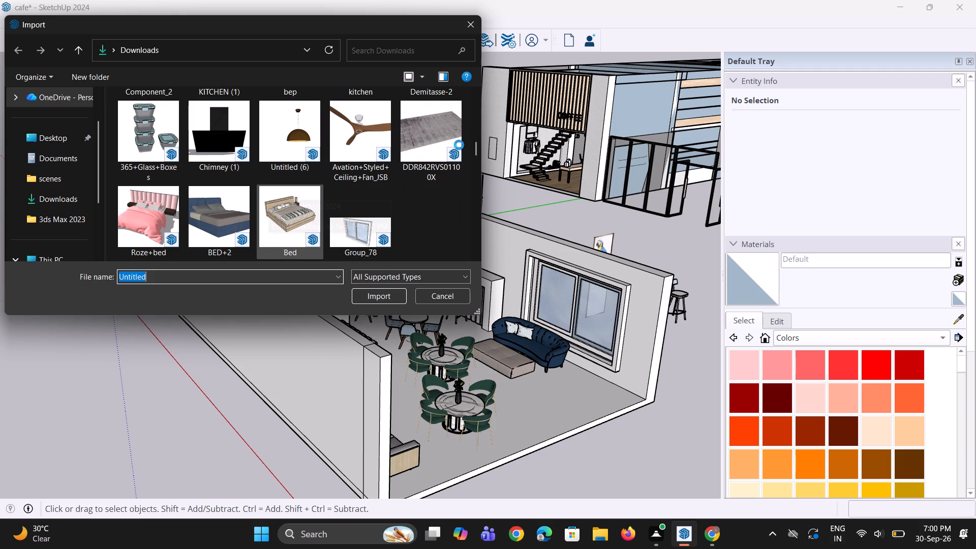
scroll(327, 211, "down", 2)
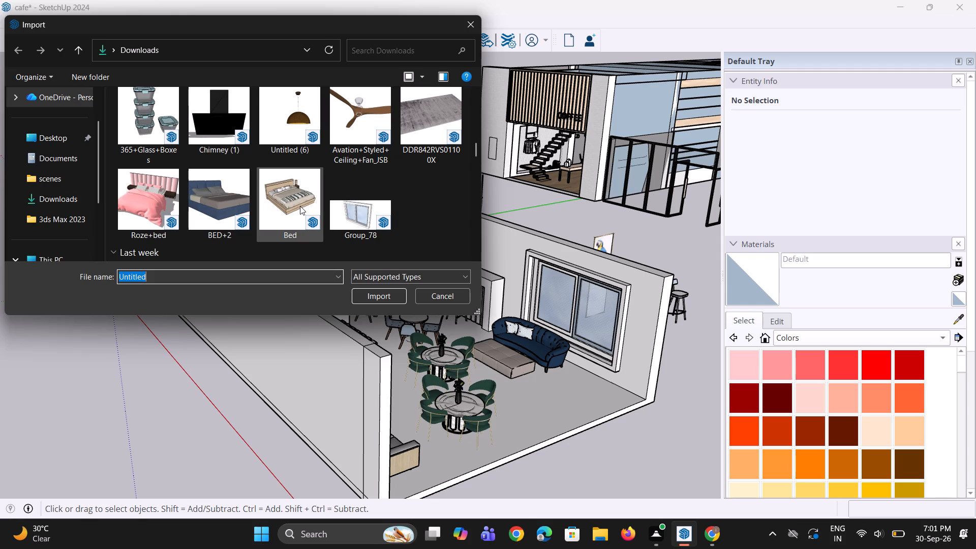
scroll(210, 175, "down", 4)
scroll(278, 193, "down", 6)
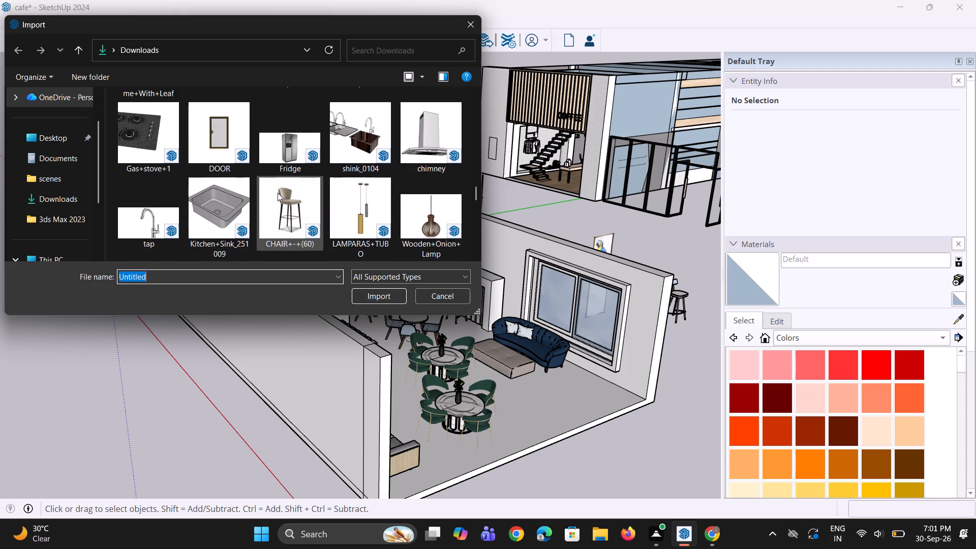
scroll(278, 193, "down", 8)
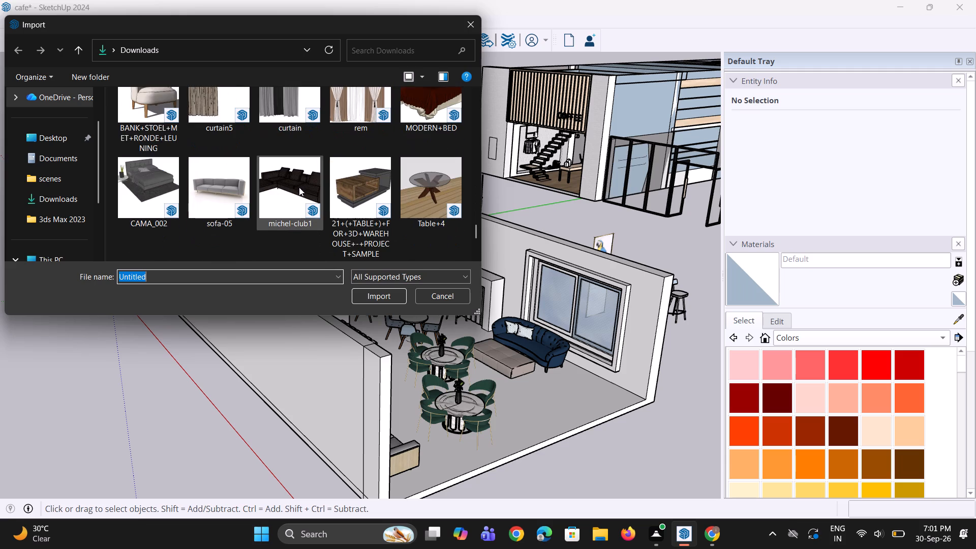
scroll(328, 164, "up", 1)
left_click(350, 150)
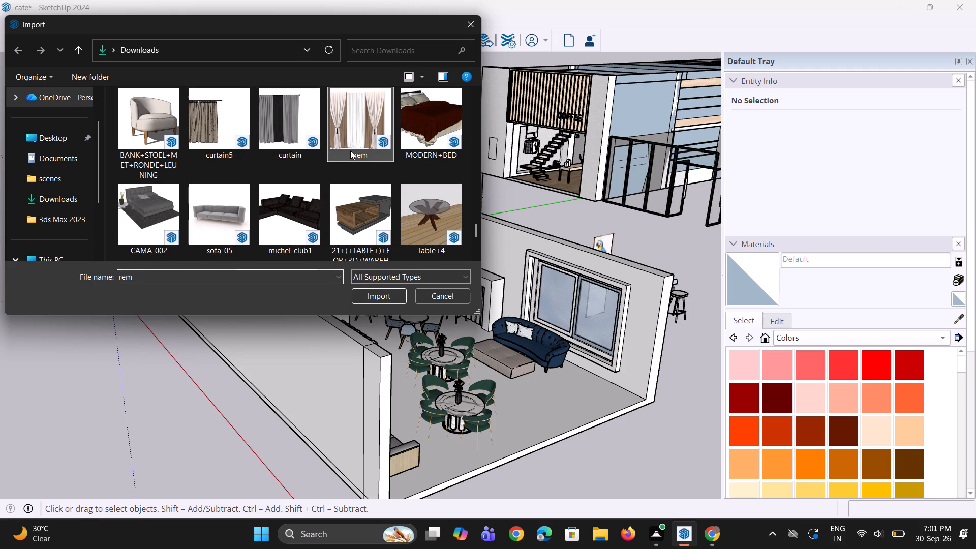
left_click(383, 293)
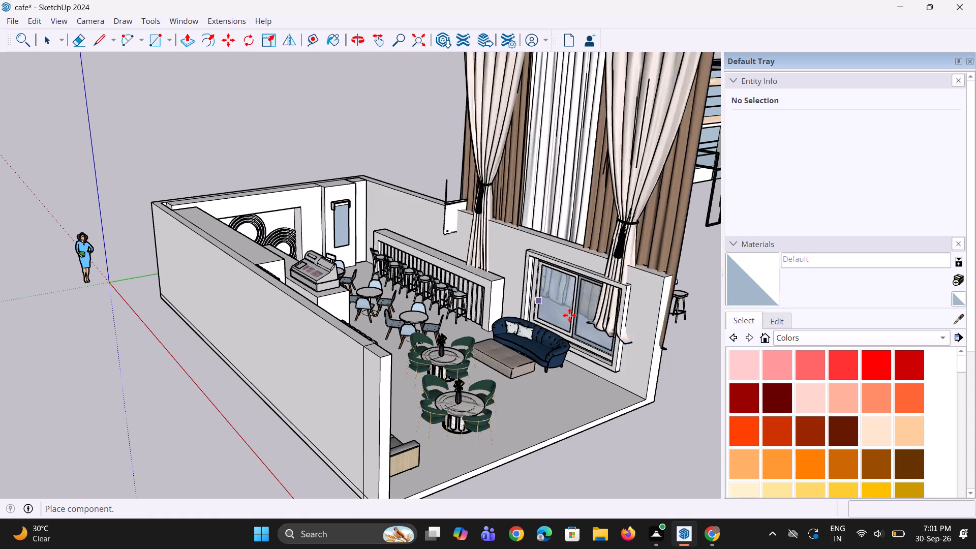
left_click(556, 330)
Scale the oversized curtain down uniformly to bring it closer to the height of the room.
scroll(479, 347, "down", 2)
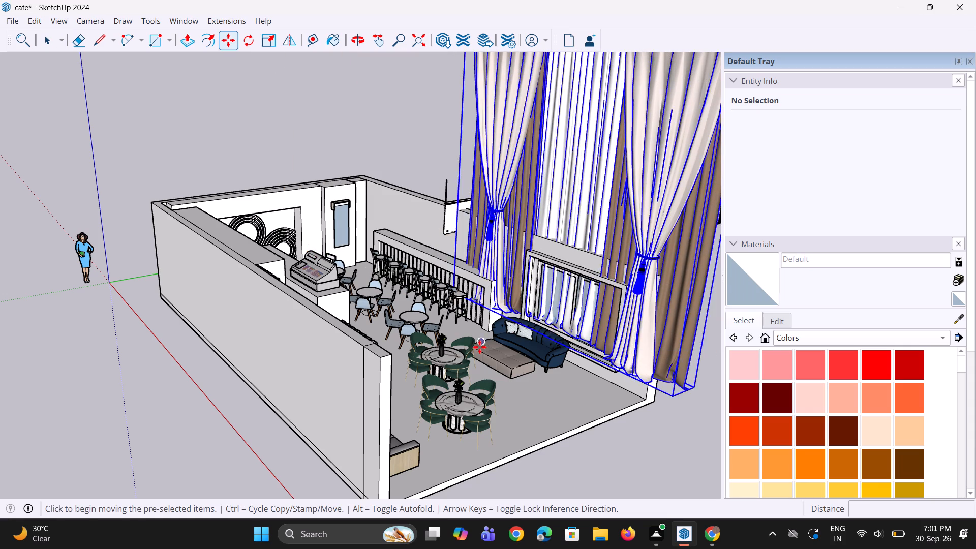
scroll(479, 347, "down", 5)
key("s")
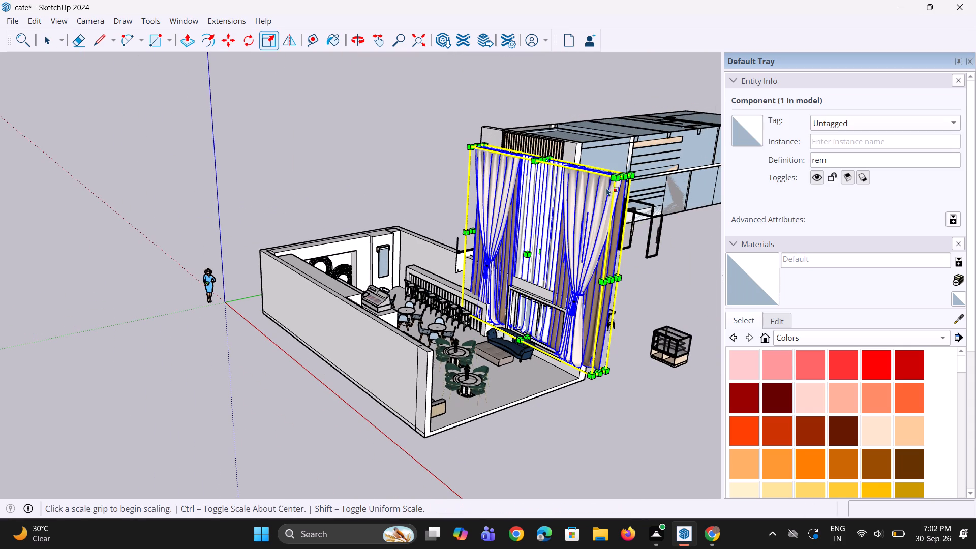
left_click(612, 181)
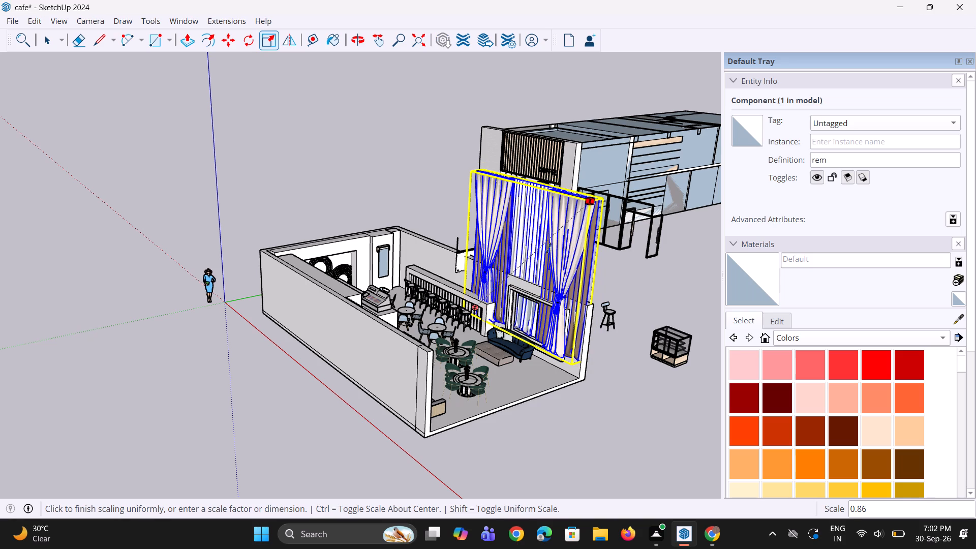
key("Escape")
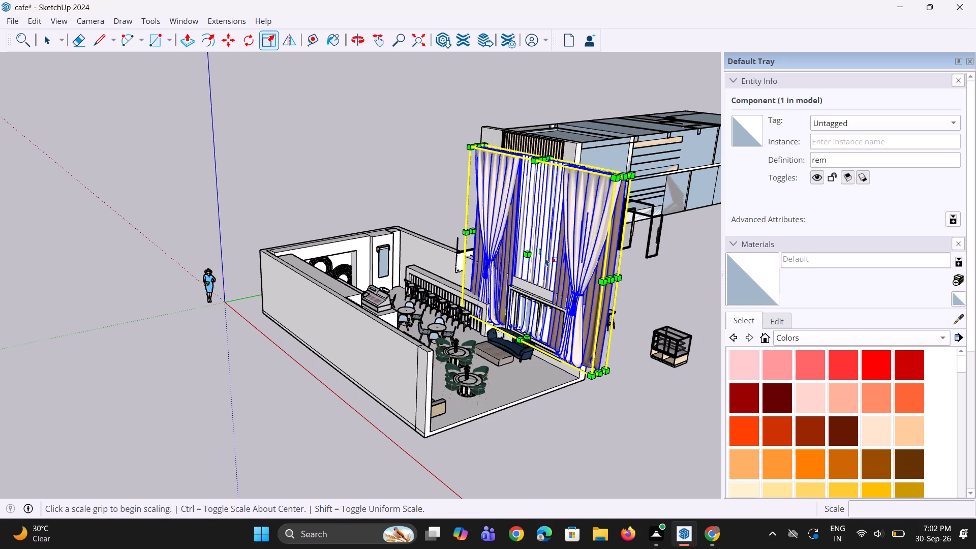
left_click(617, 182)
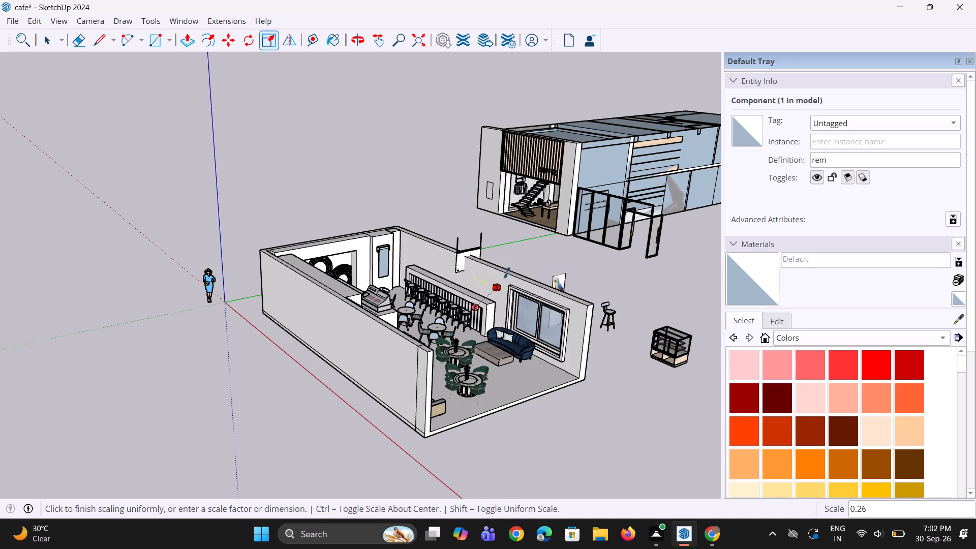
left_click(534, 254)
Move the curtain about 11' 1 7/8" from beside the bar counter to the window wall.
middle_click_drag(545, 309, 447, 340)
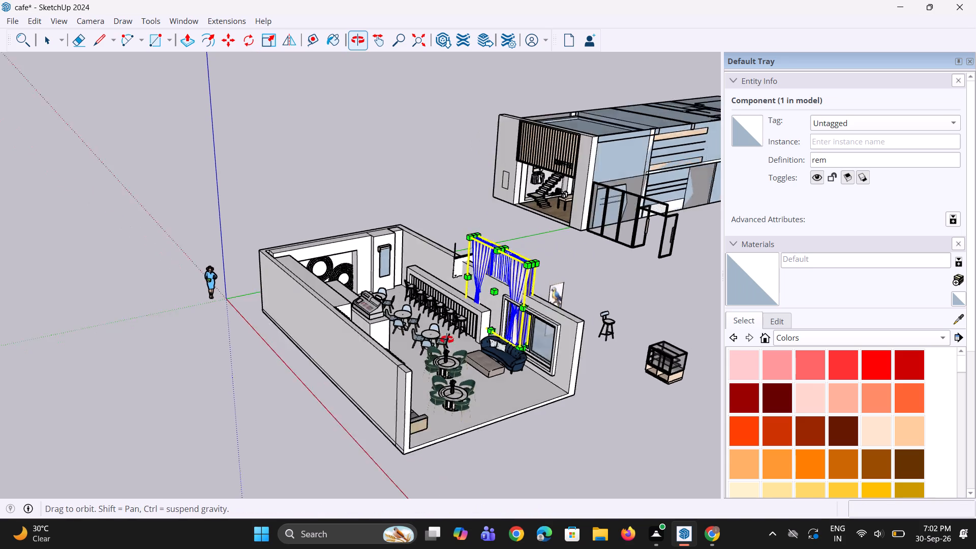
middle_click_drag(447, 340, 502, 309)
key("m")
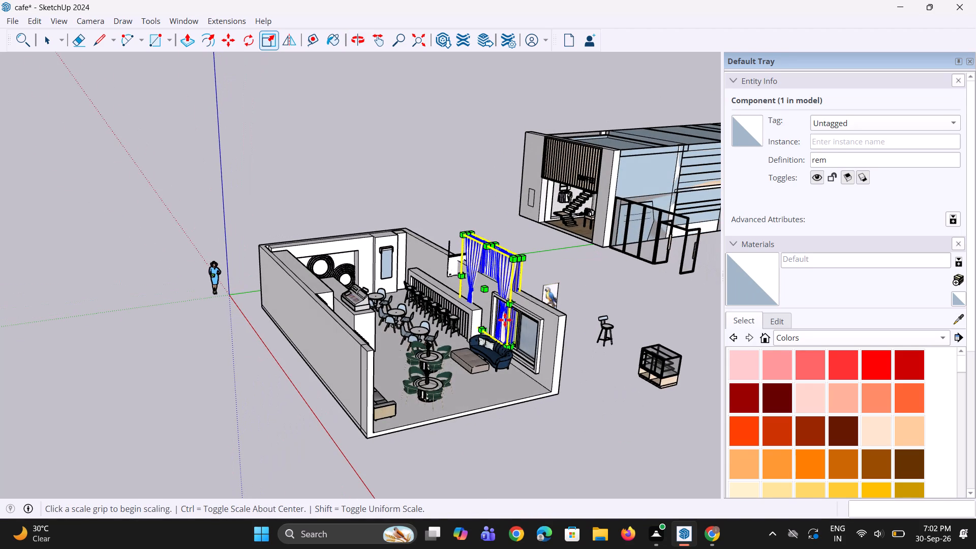
left_click(514, 260)
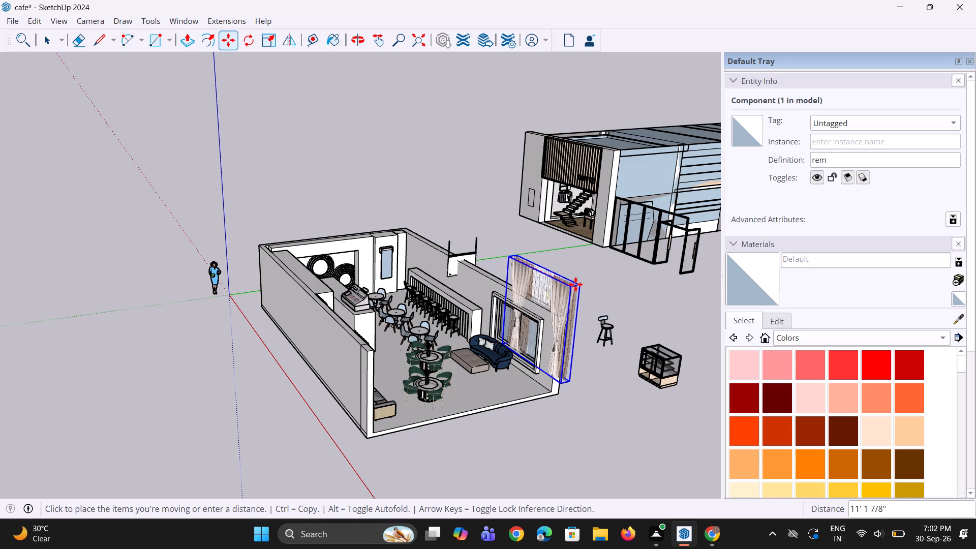
left_click(575, 284)
Scale the curtain uniformly to about 0.47 so that it fits within the window frame.
middle_click_drag(577, 337, 608, 329)
key("s")
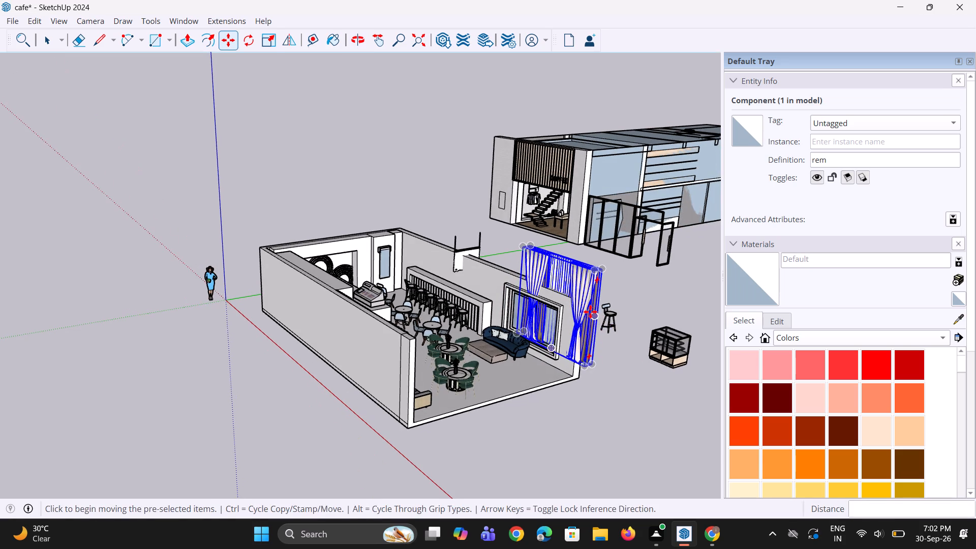
left_click(593, 273)
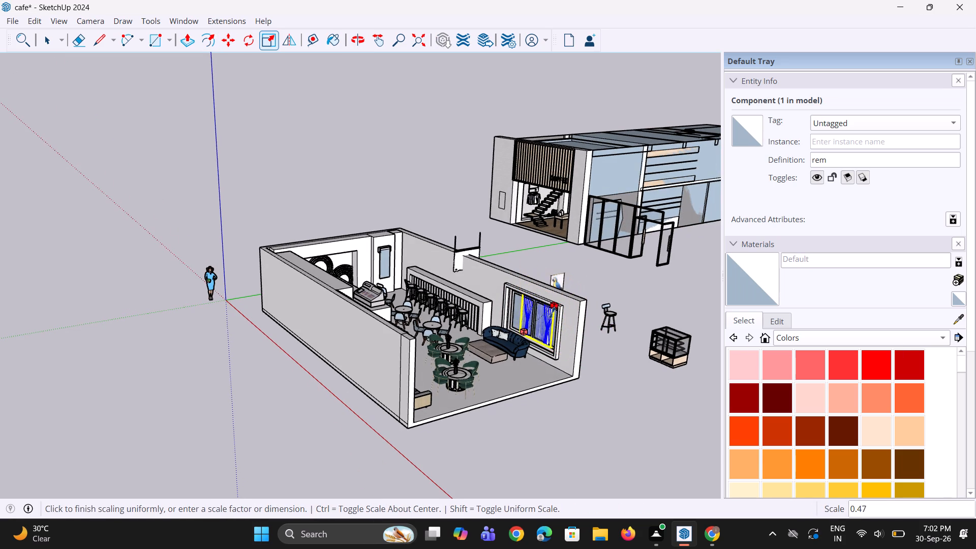
left_click(550, 318)
Move the curtain about 1' 10 1/2" out from the glass to the room side of the window, behind the sofa.
middle_click_drag(523, 356, 551, 353)
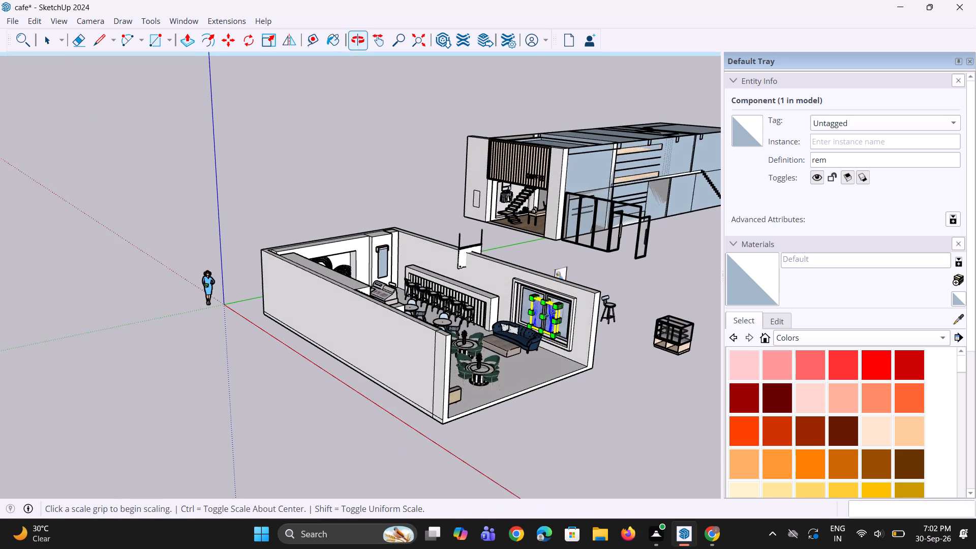
scroll(551, 306, "up", 14)
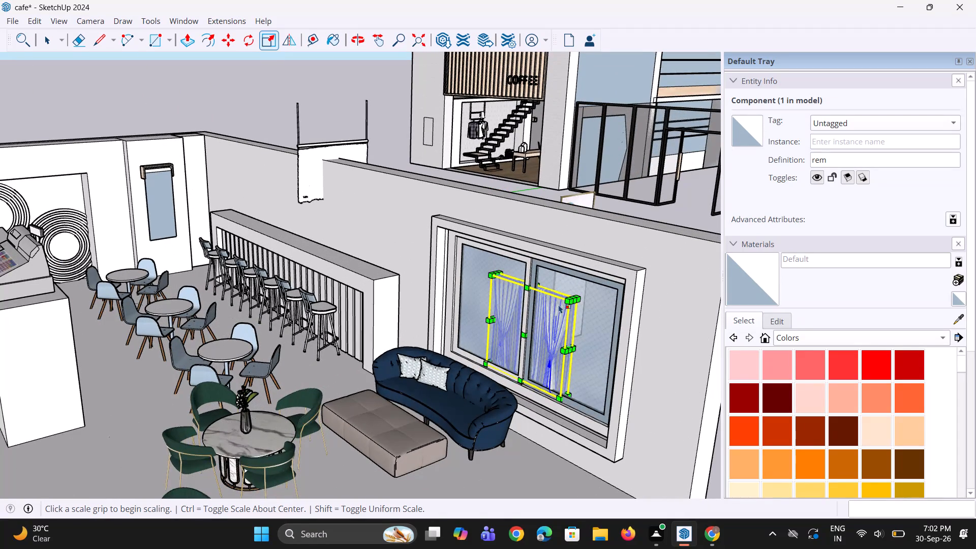
key("m")
left_click(565, 302)
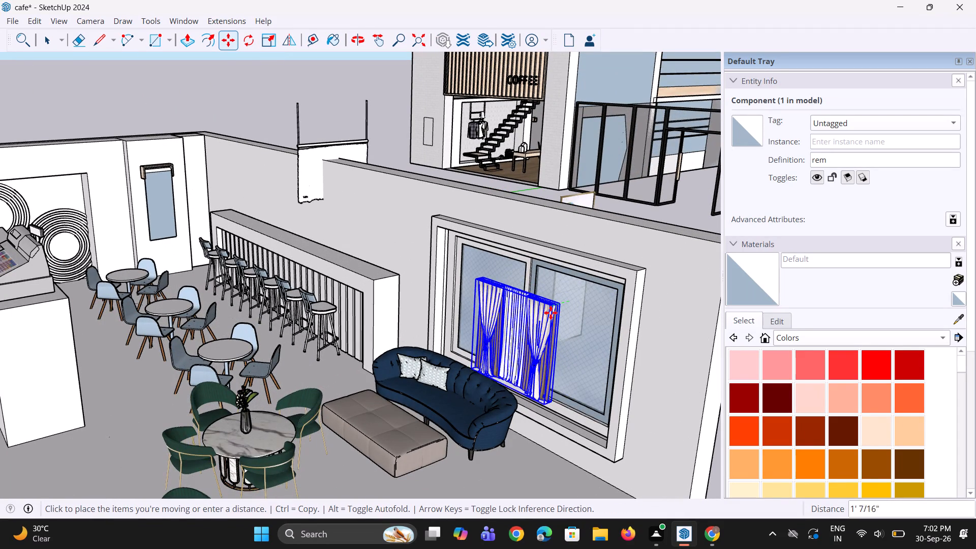
left_click(538, 315)
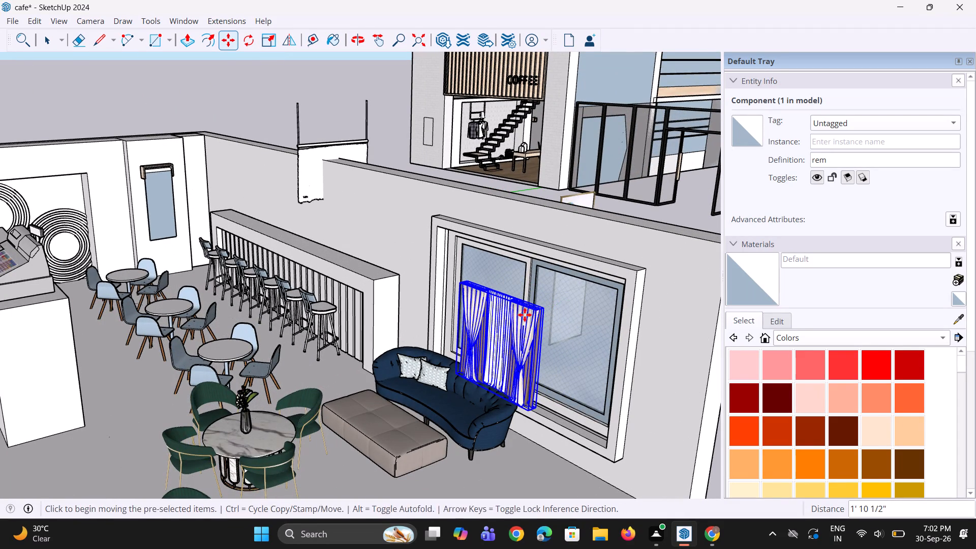
Scale the curtain up uniformly by about 1.56 from its upper corner so that it reaches the window's height.
middle_click_drag(524, 315, 628, 339)
scroll(531, 288, "up", 3)
key("s")
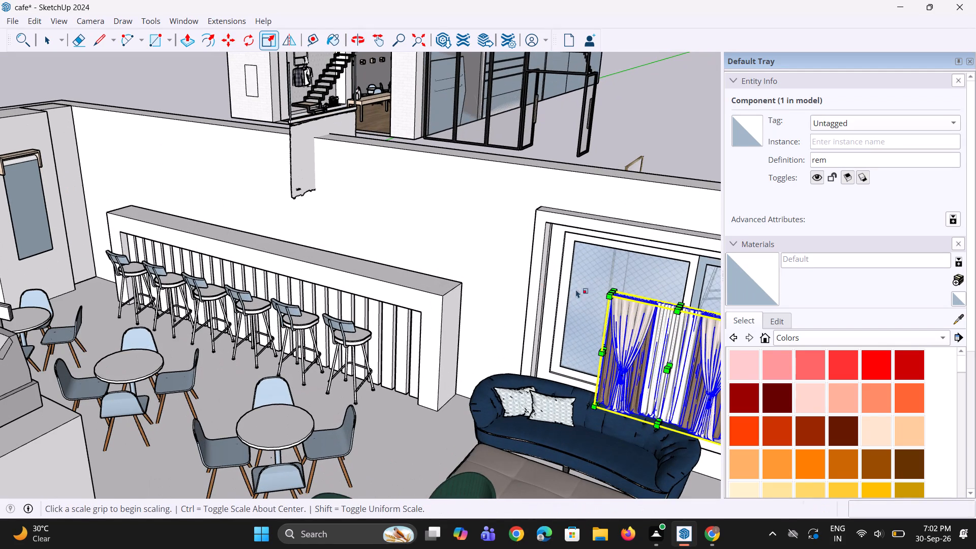
scroll(573, 292, "down", 7)
scroll(716, 314, "up", 2)
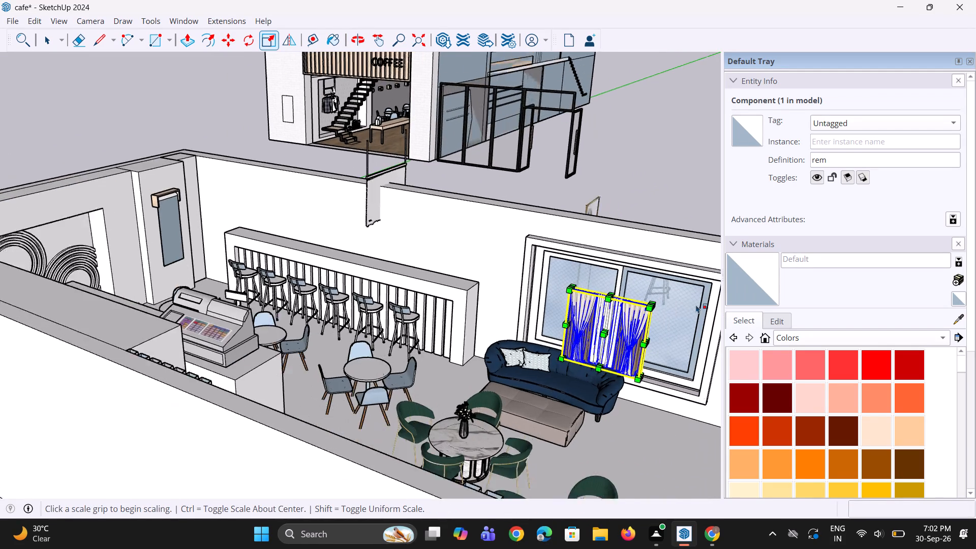
scroll(696, 304, "up", 4)
left_click(638, 300)
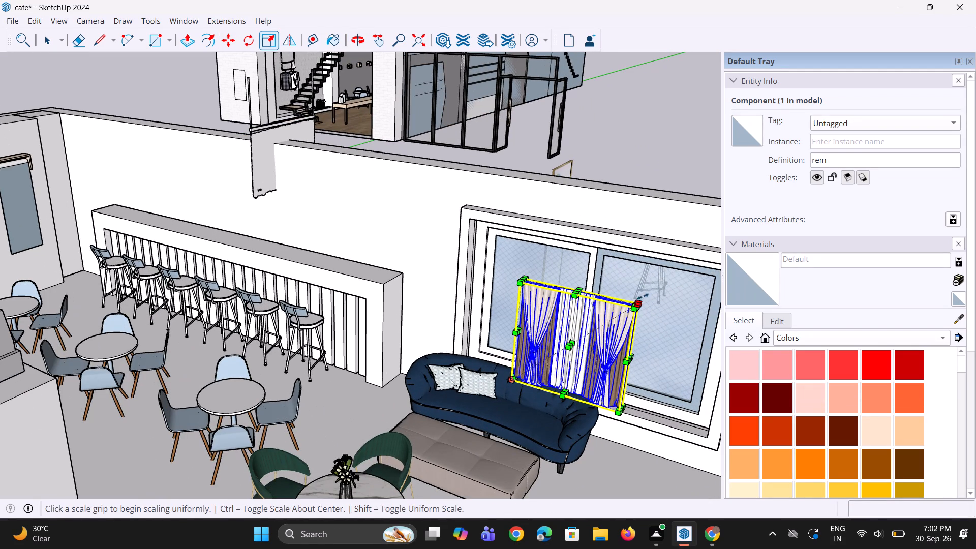
scroll(666, 270, "down", 7)
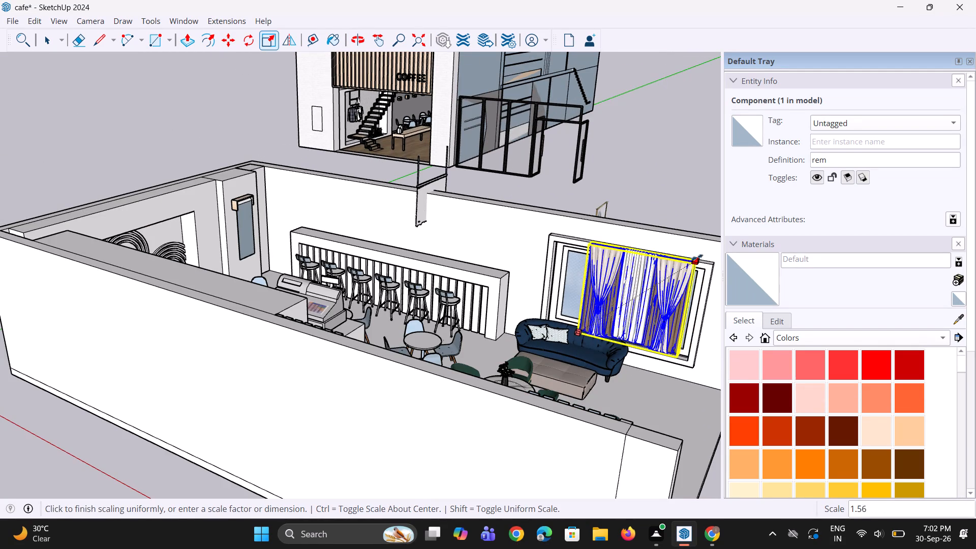
left_click(713, 271)
Move the curtain about 3' 4 9/16" back against the window frame, behind the blue sofa.
middle_click_drag(611, 293, 712, 343)
scroll(489, 288, "up", 2)
middle_click_drag(374, 314, 594, 313)
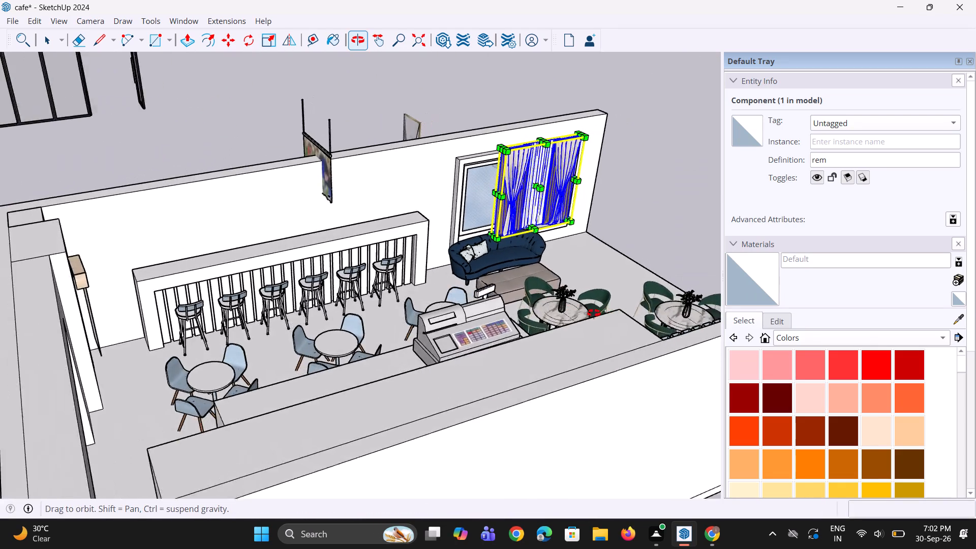
middle_click_drag(594, 313, 625, 310)
scroll(391, 225, "up", 1)
middle_click_drag(389, 233, 536, 232)
scroll(350, 224, "up", 3)
middle_click_drag(166, 298, 218, 309)
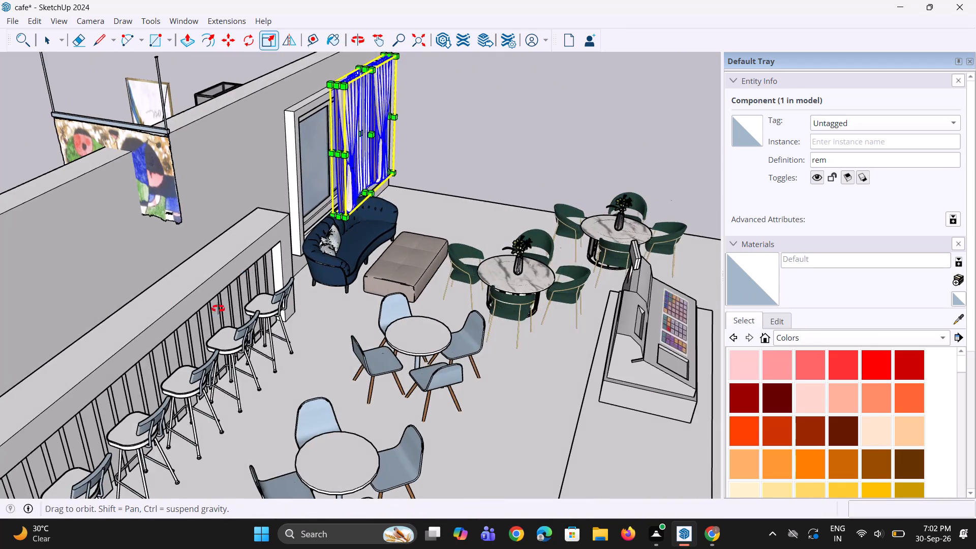
middle_click_drag(218, 309, 298, 370)
scroll(260, 172, "up", 3)
scroll(260, 165, "down", 1)
key("s")
scroll(258, 212, "down", 4)
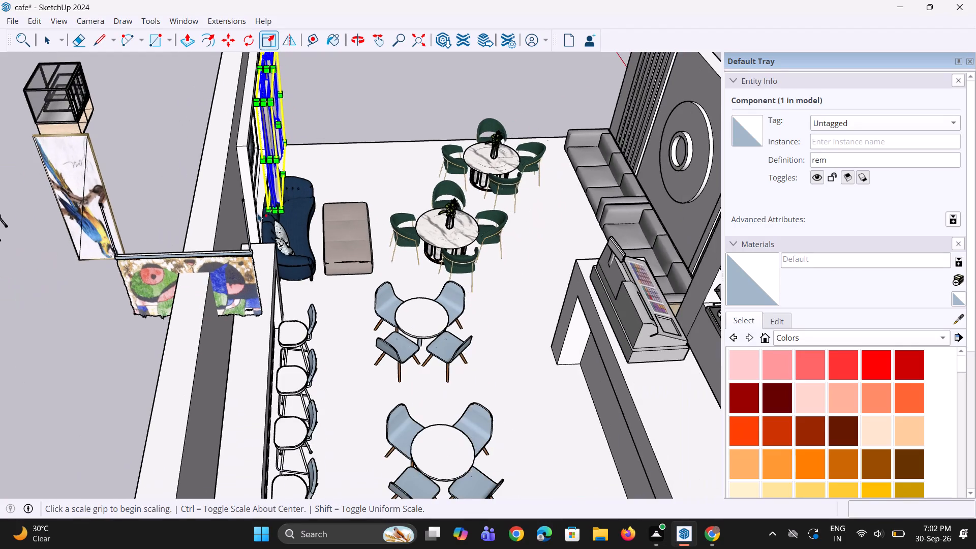
scroll(258, 211, "down", 3)
key("m")
scroll(261, 121, "up", 3)
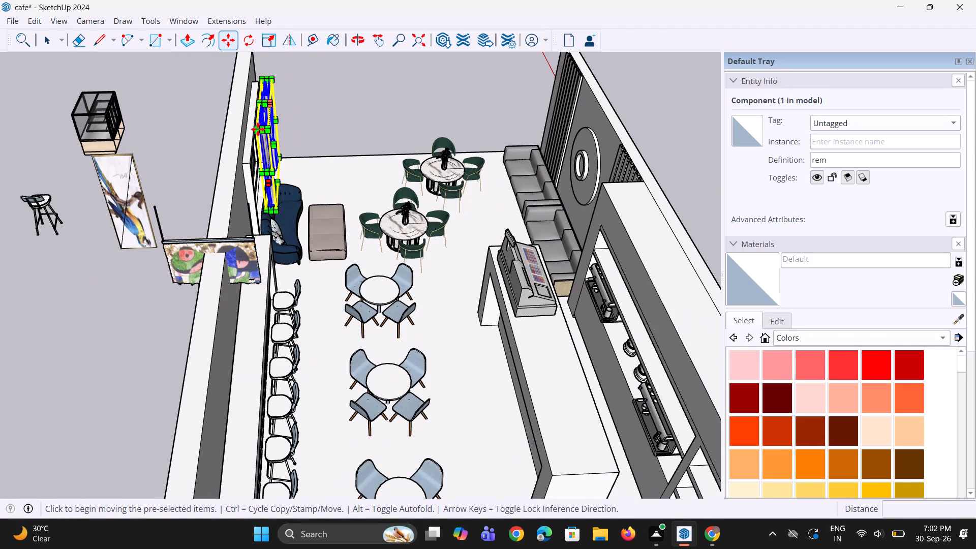
left_click(258, 132)
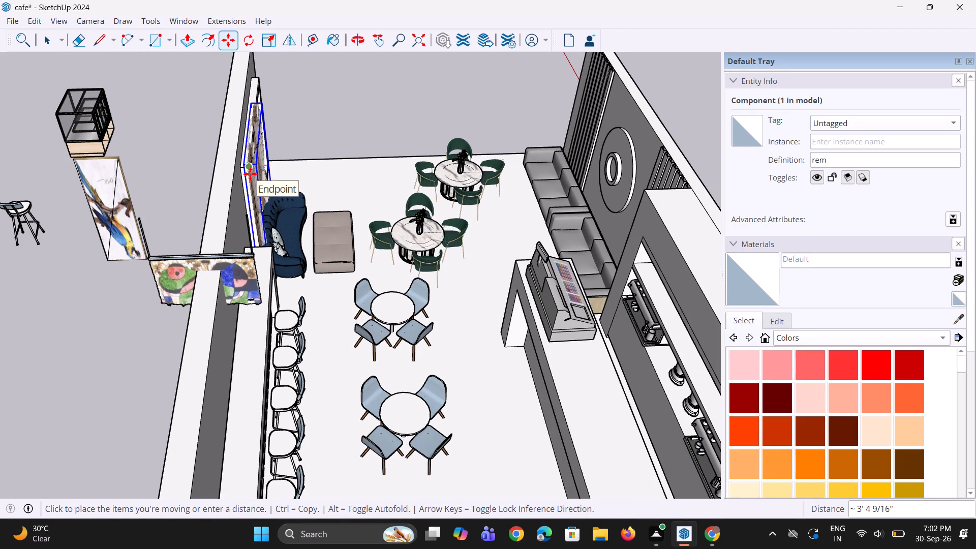
left_click(250, 174)
Stretch the curtain along the red axis to about 1.58 so that it spans the full window width.
middle_click_drag(362, 198, 161, 220)
scroll(375, 160, "down", 3)
middle_click_drag(379, 171, 234, 174)
scroll(397, 192, "down", 4)
middle_click_drag(483, 175, 364, 180)
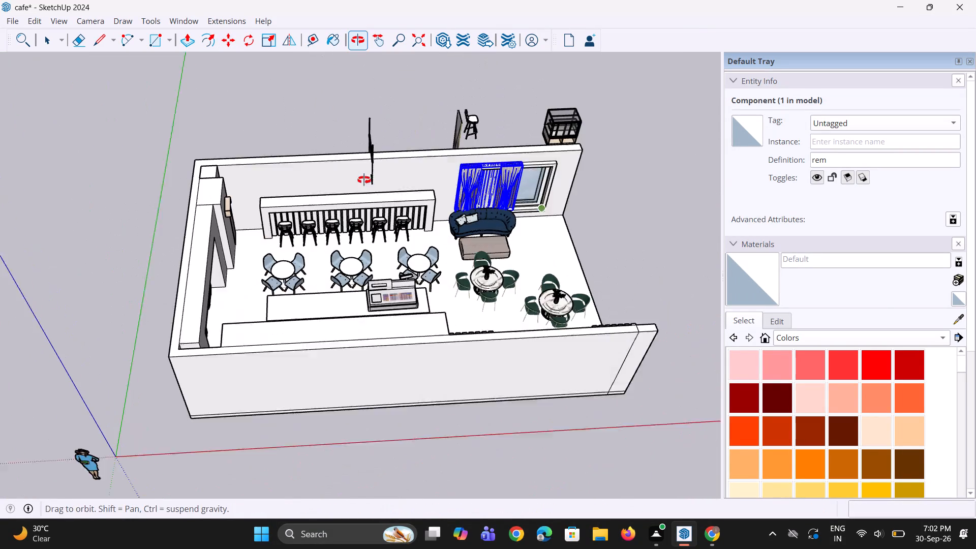
middle_click_drag(364, 180, 361, 179)
scroll(342, 194, "down", 3)
scroll(576, 210, "up", 10)
key("s")
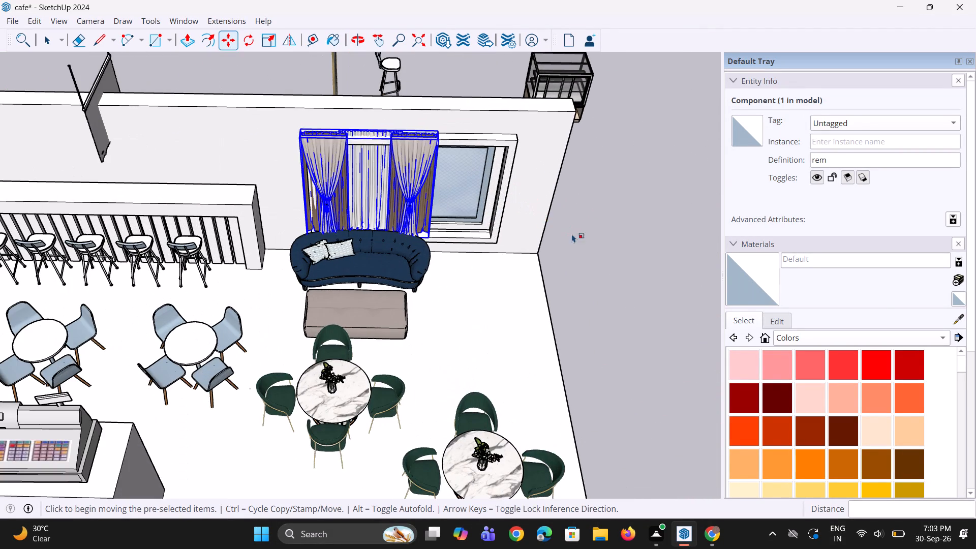
middle_click_drag(558, 234, 274, 197)
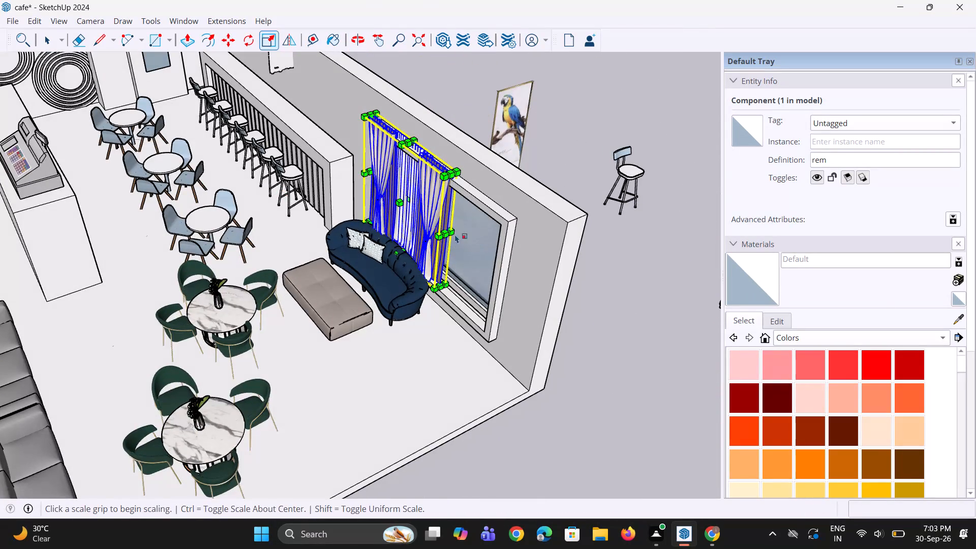
left_click(448, 233)
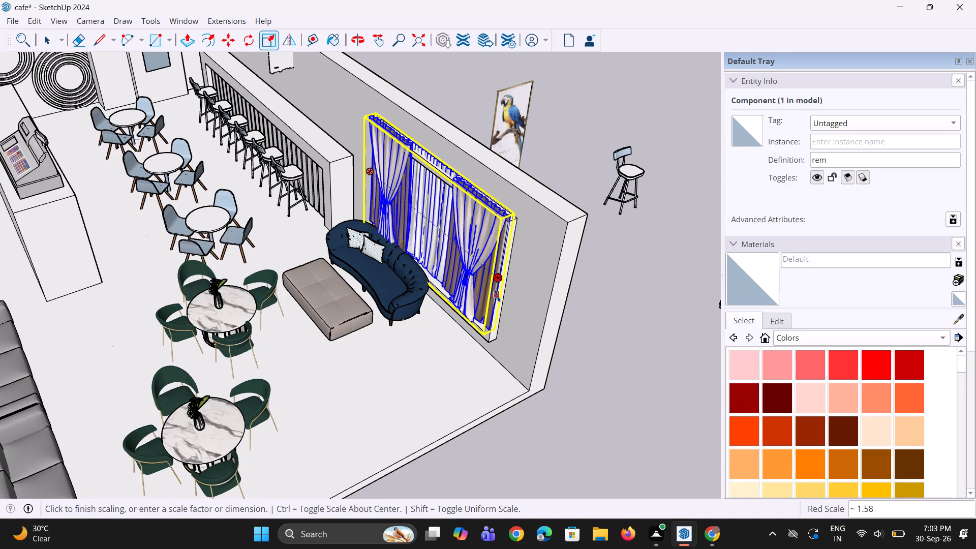
left_click(500, 298)
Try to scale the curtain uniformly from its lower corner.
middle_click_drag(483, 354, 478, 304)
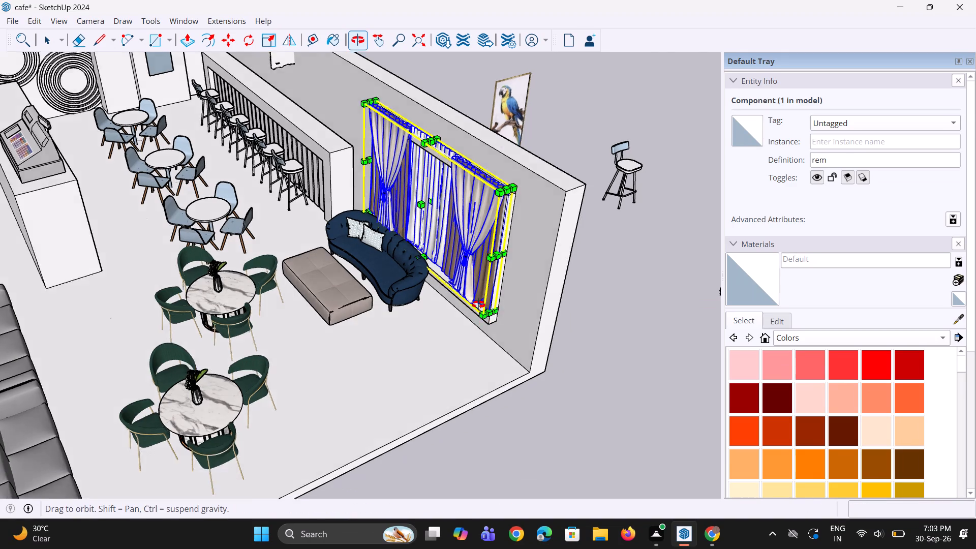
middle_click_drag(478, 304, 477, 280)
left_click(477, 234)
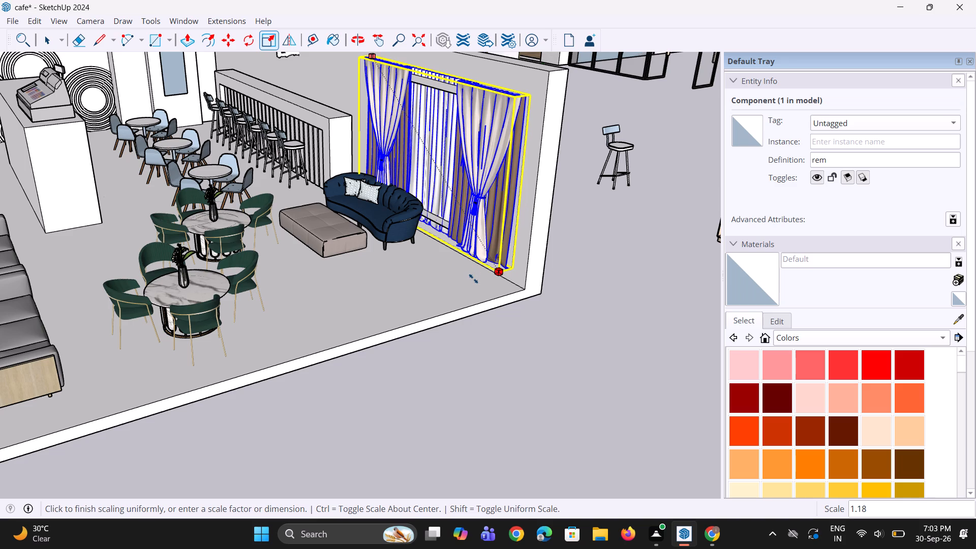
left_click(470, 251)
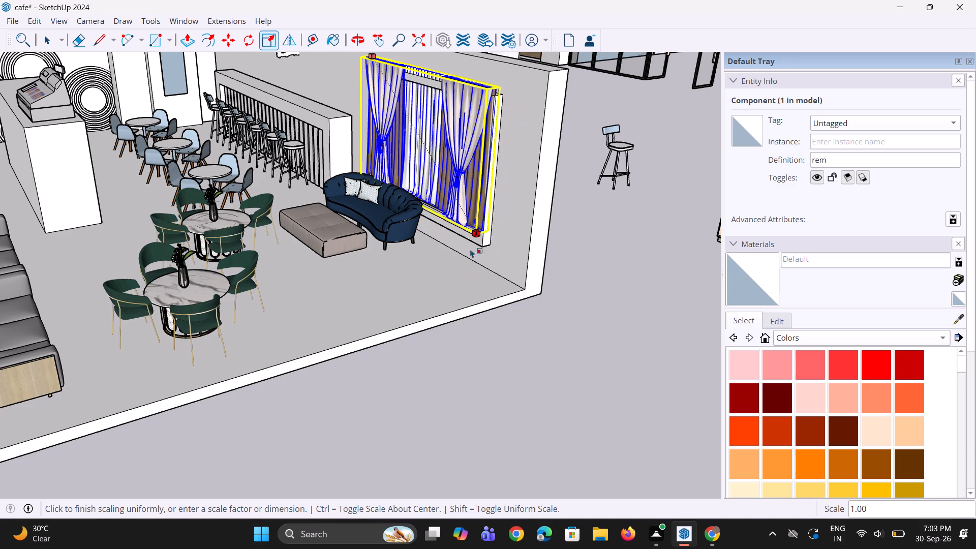
Scale the curtain's depth and height to about 0.77 and 1.20 from its bottom edge so that it hangs to the floor.
middle_click_drag(465, 220, 448, 179)
scroll(399, 150, "up", 6)
middle_click_drag(407, 156, 393, 195)
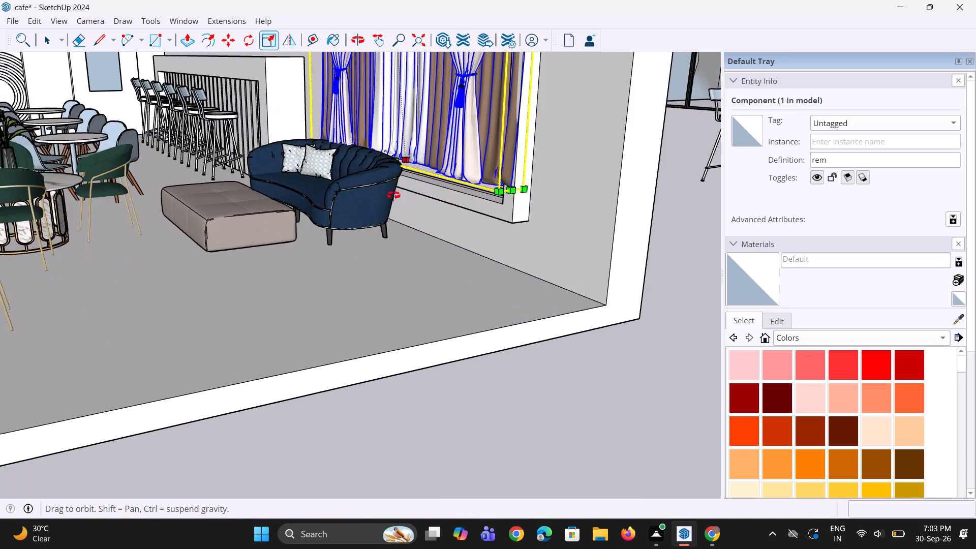
middle_click_drag(393, 195, 377, 220)
left_click(379, 228)
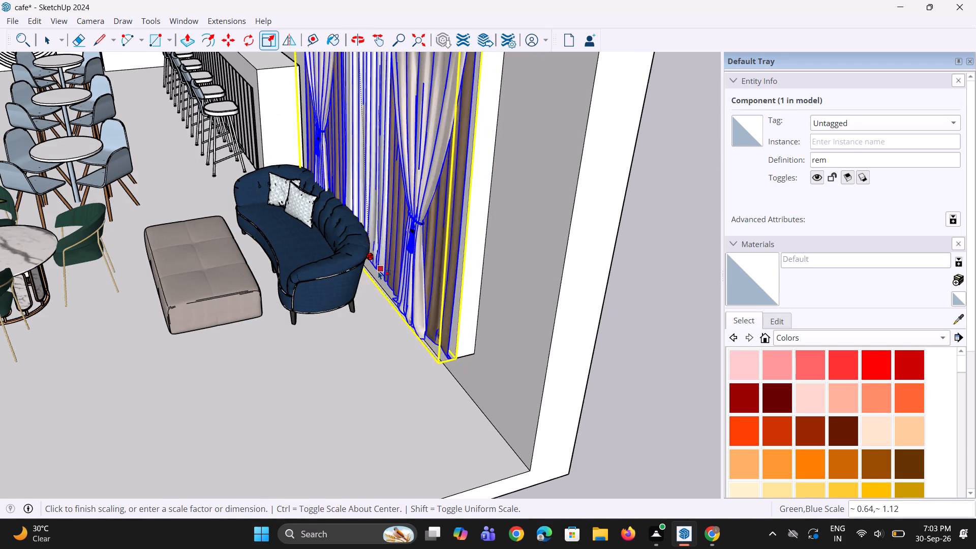
left_click(373, 271)
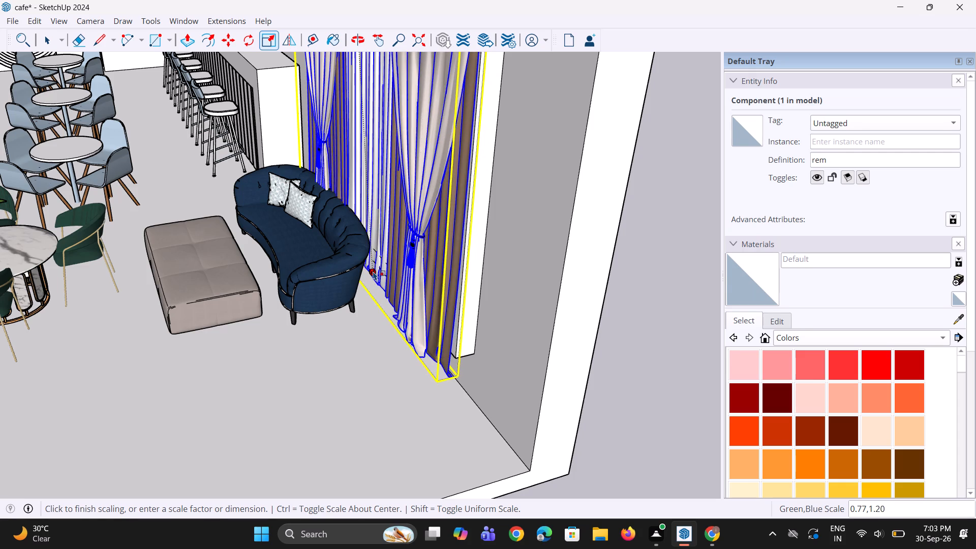
key("space")
key("space")
scroll(373, 271, "down", 7)
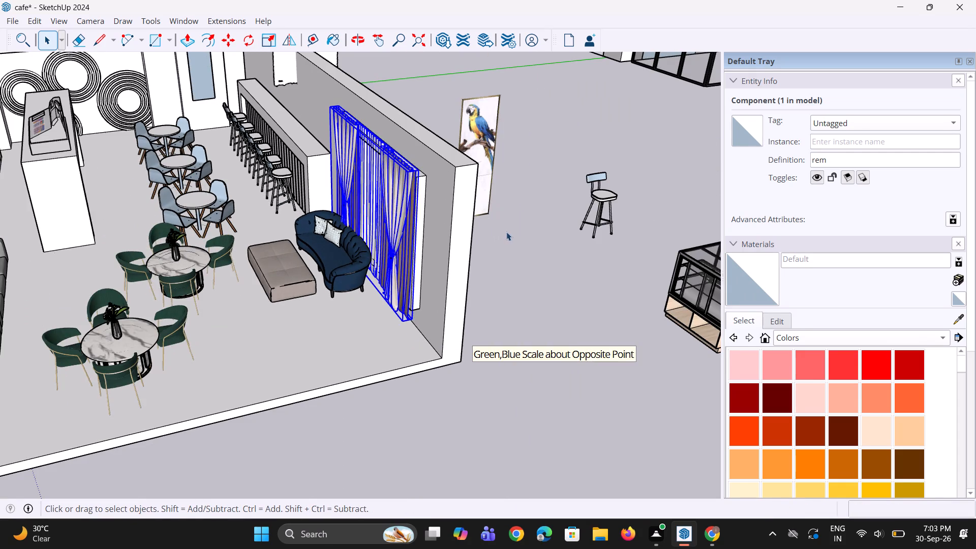
left_click(506, 232)
Explode the green-chair table set nearest the ottoman so that its flower vase is a separate object.
middle_click_drag(375, 254, 489, 242)
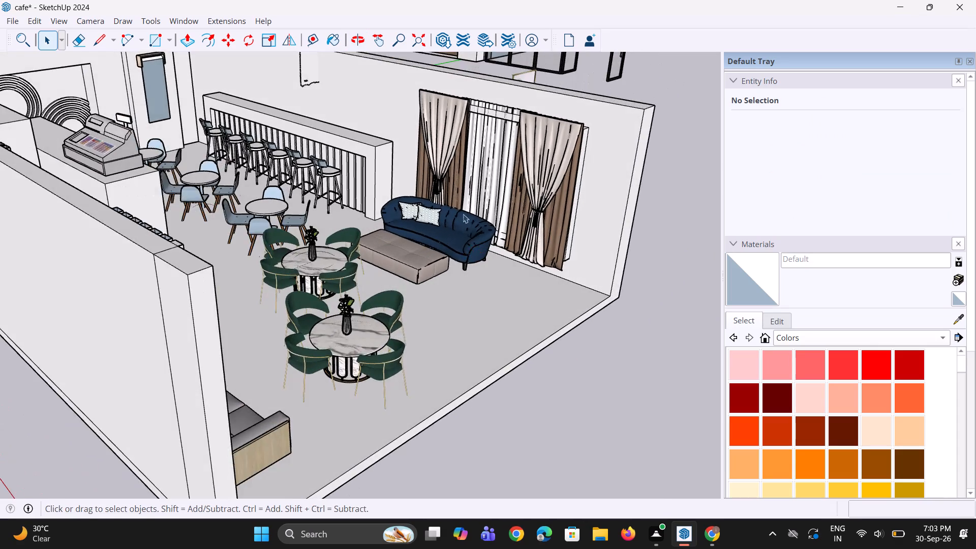
scroll(463, 212, "up", 5)
scroll(463, 212, "down", 8)
middle_click_drag(470, 221, 470, 221)
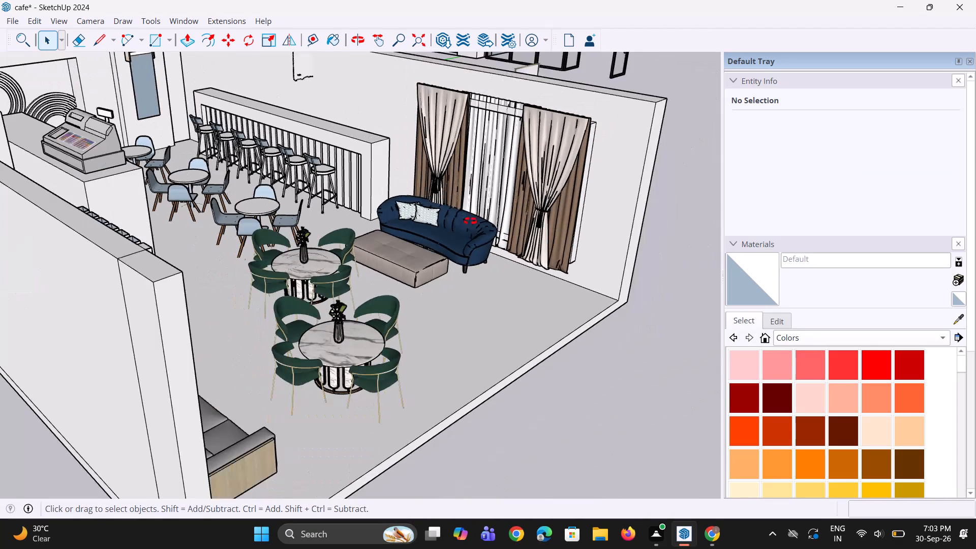
middle_click_drag(470, 221, 452, 254)
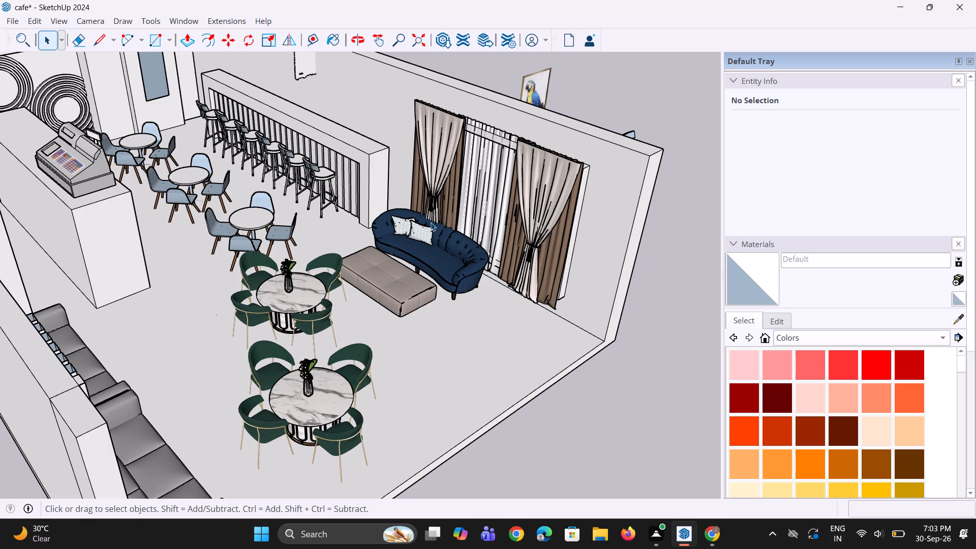
left_click(298, 294)
scroll(297, 297, "up", 2)
right_click(297, 297)
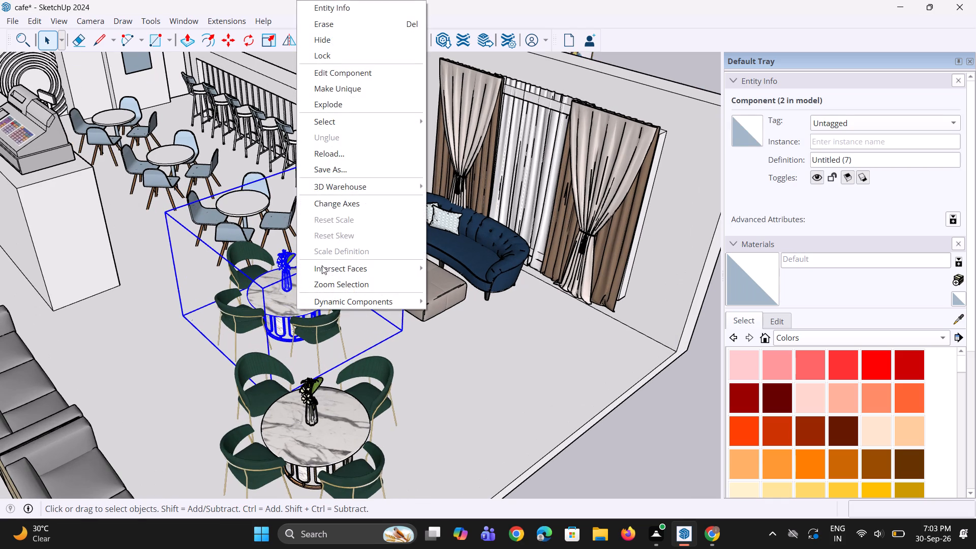
left_click(343, 112)
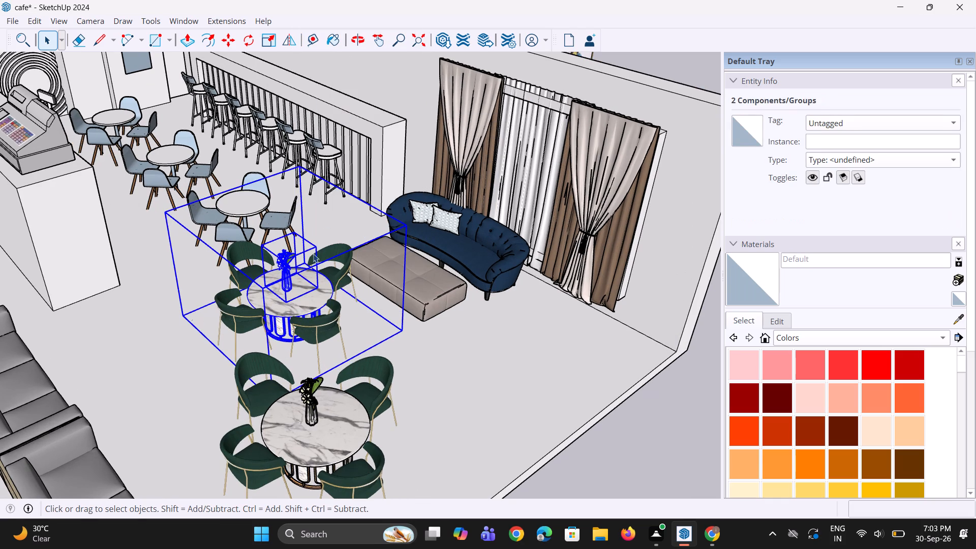
scroll(312, 255, "up", 2)
key("space")
key("space")
left_click(432, 381)
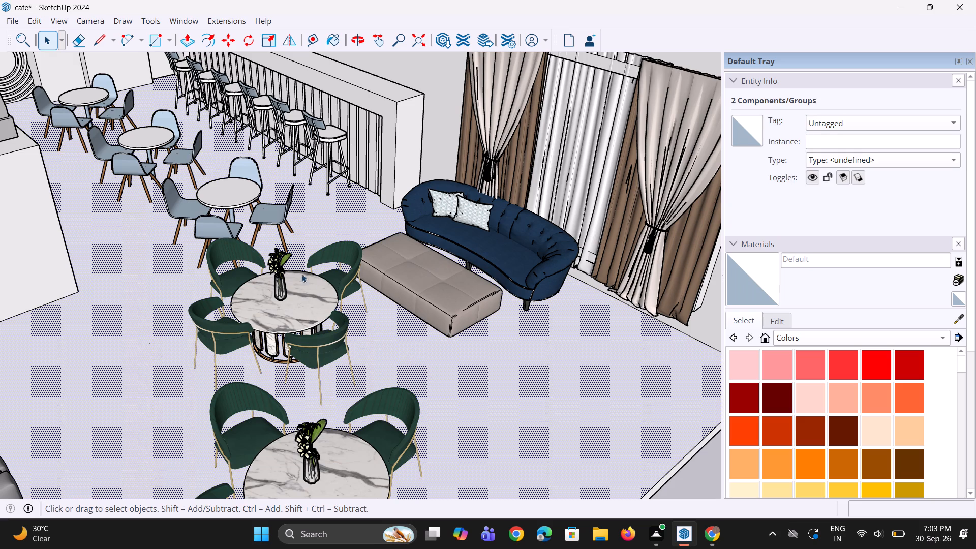
Copy the flower vase from the marble table onto the ottoman, about 5' 8 7/8" away.
left_click(284, 269)
key("m")
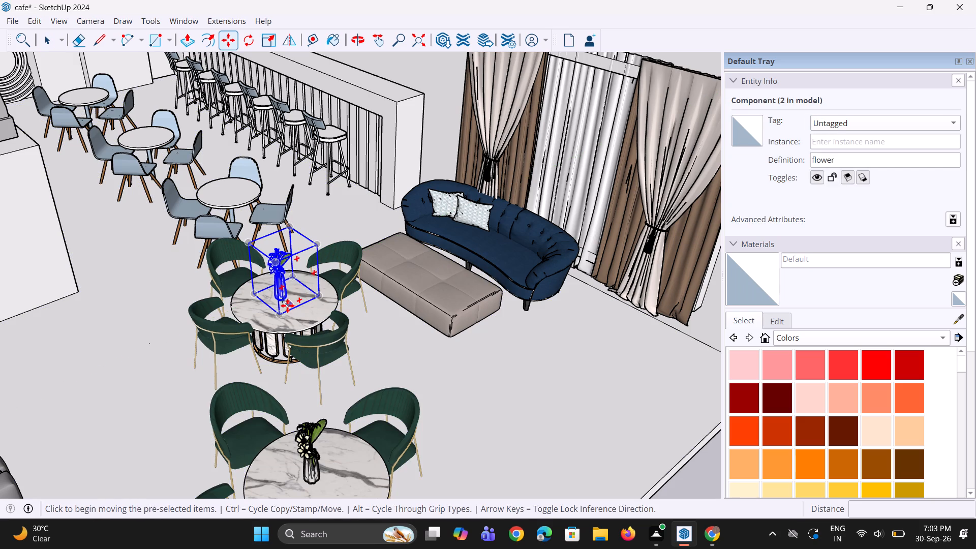
left_click(284, 308)
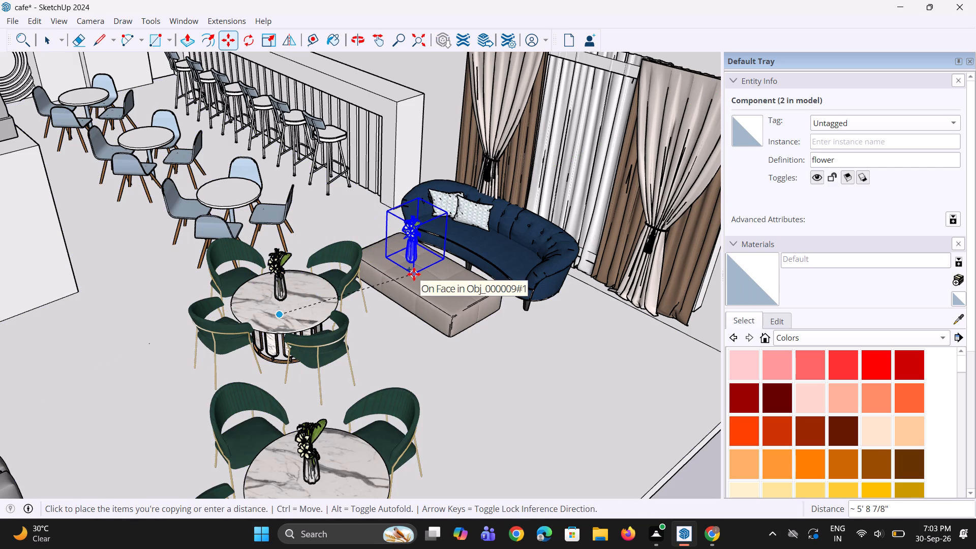
left_click(410, 278)
key("space")
key("space")
scroll(330, 309, "down", 6)
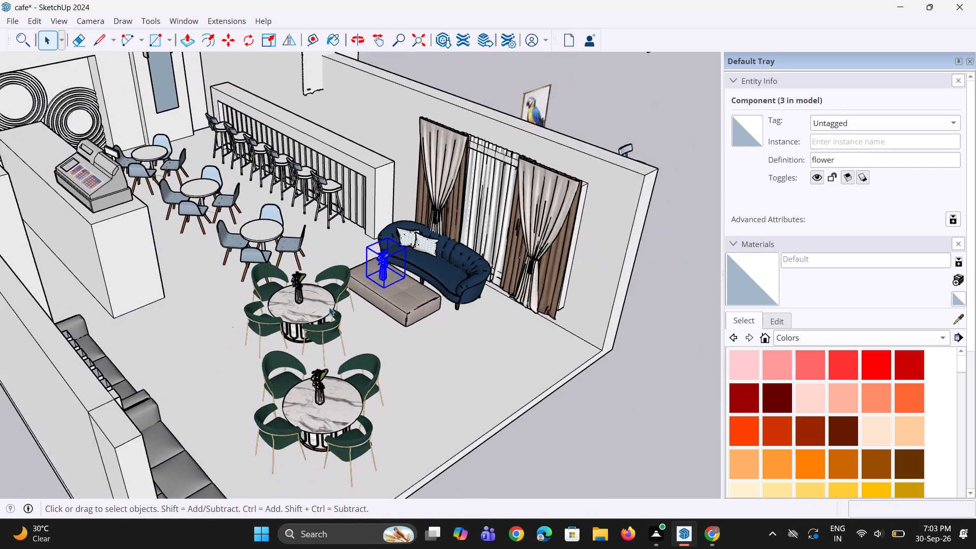
scroll(329, 307, "down", 1)
left_click(595, 149)
Group the exploded green-chair table set together with the flower vase on its tabletop.
scroll(356, 242, "up", 3)
left_click(287, 339)
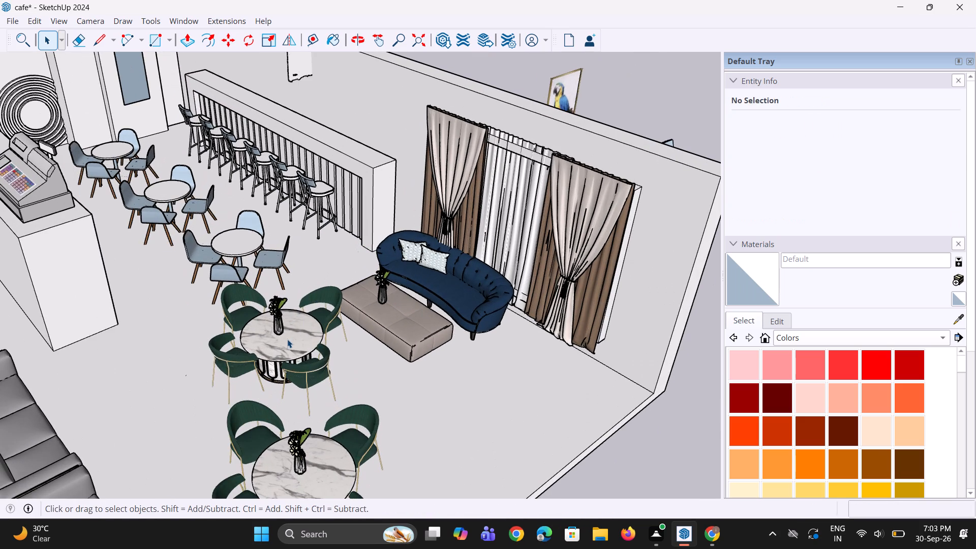
scroll(278, 339, "up", 4)
left_click(282, 323, "ctrl")
right_click(282, 320)
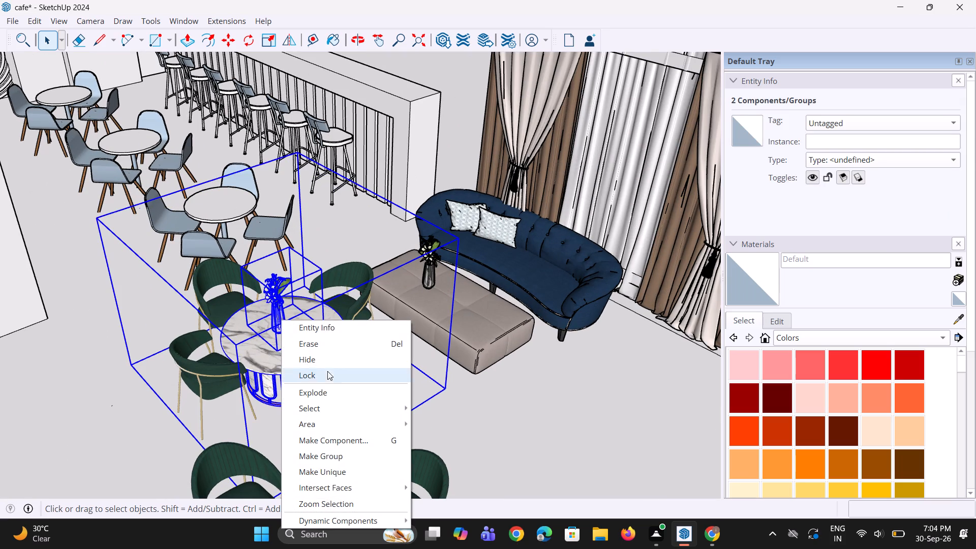
left_click(326, 451)
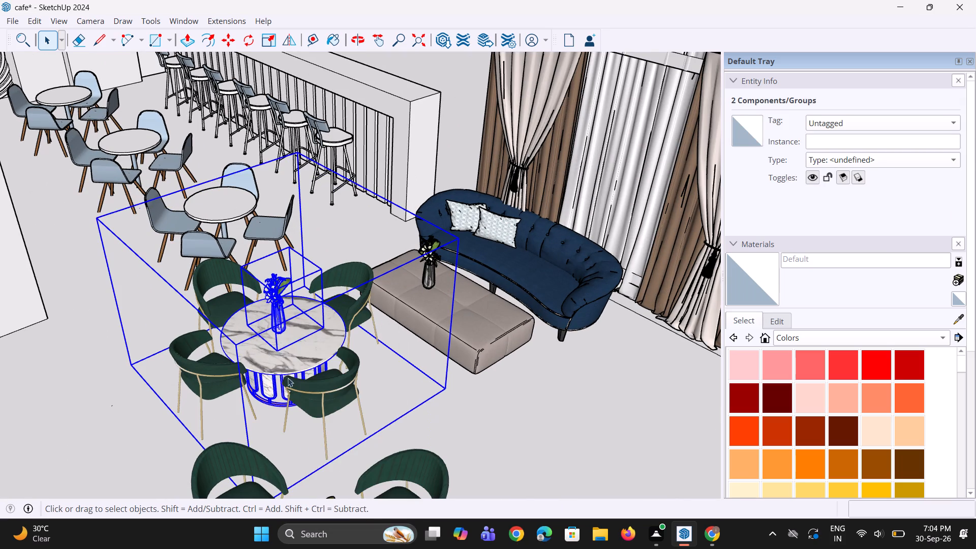
scroll(284, 371, "down", 9)
key("space")
key("space")
left_click(408, 111)
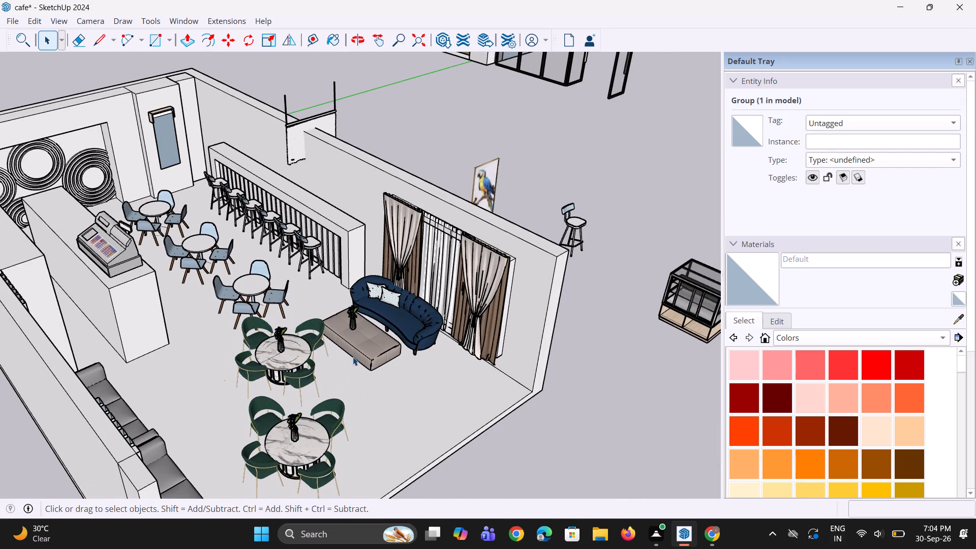
Examine the café's sofa and curtain area and the overall furniture layout from several angles.
scroll(353, 357, "up", 2)
scroll(353, 357, "down", 1)
middle_click_drag(353, 357, 364, 354)
scroll(370, 318, "up", 7)
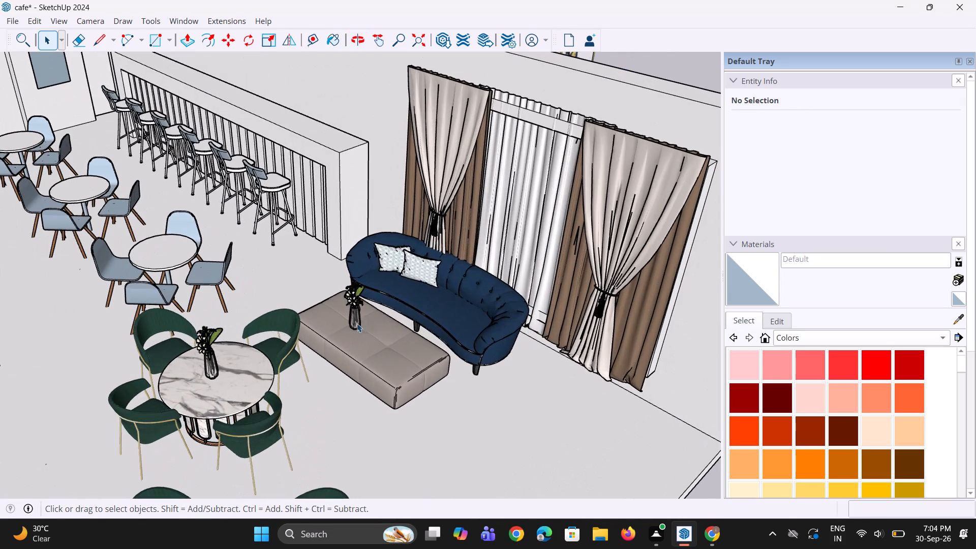
scroll(357, 323, "up", 1)
scroll(357, 323, "down", 8)
middle_click_drag(379, 329, 351, 320)
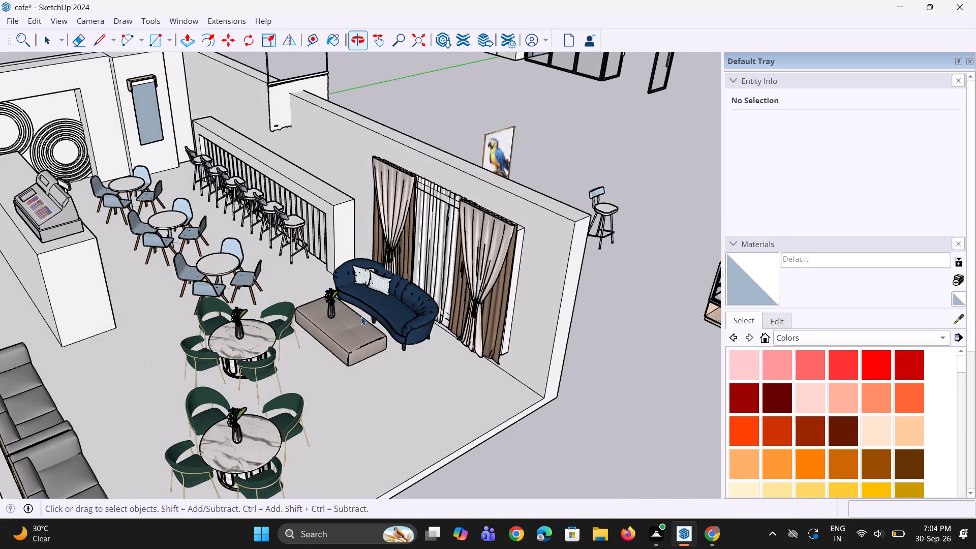
scroll(361, 317, "down", 3)
middle_click_drag(408, 326, 363, 315)
scroll(408, 326, "up", 1)
scroll(268, 360, "down", 2)
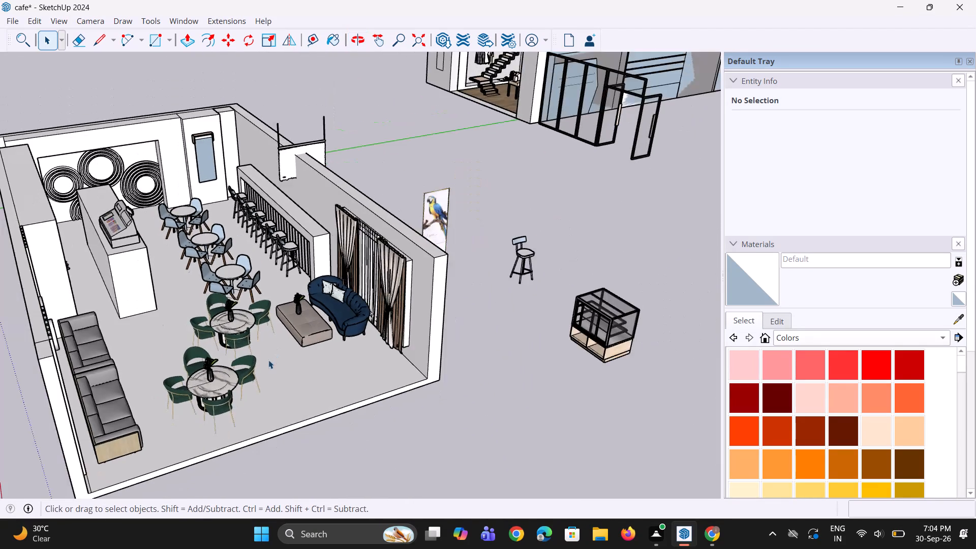
middle_click_drag(268, 360, 177, 380)
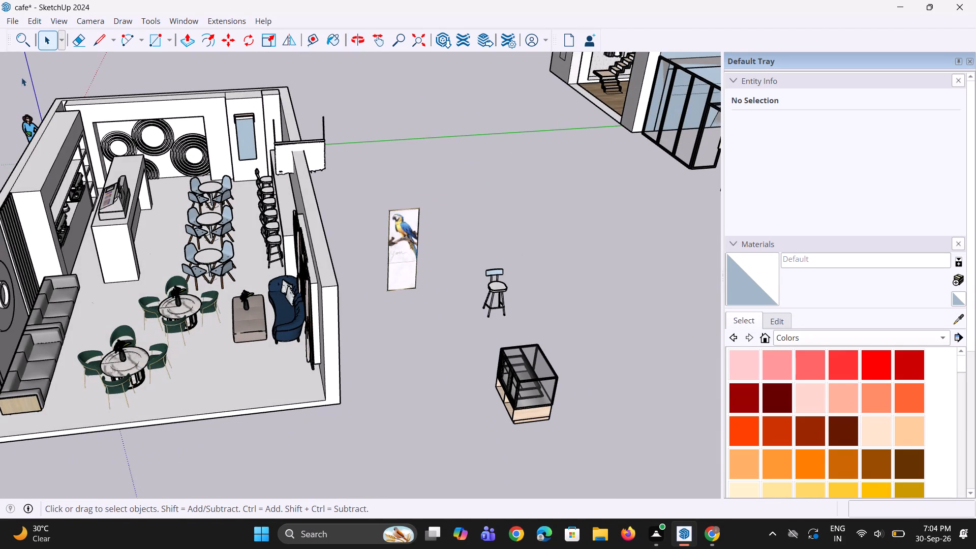
Import the Plant_pot+02 model from Downloads and place it outside the café near the parrot picture.
left_click(20, 22)
left_click(60, 196)
scroll(258, 192, "down", 4)
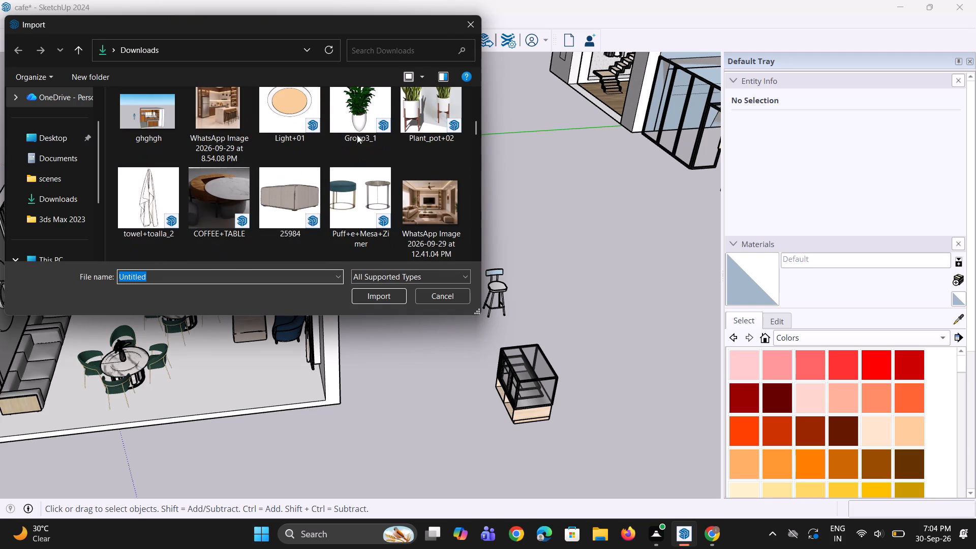
left_click(429, 114)
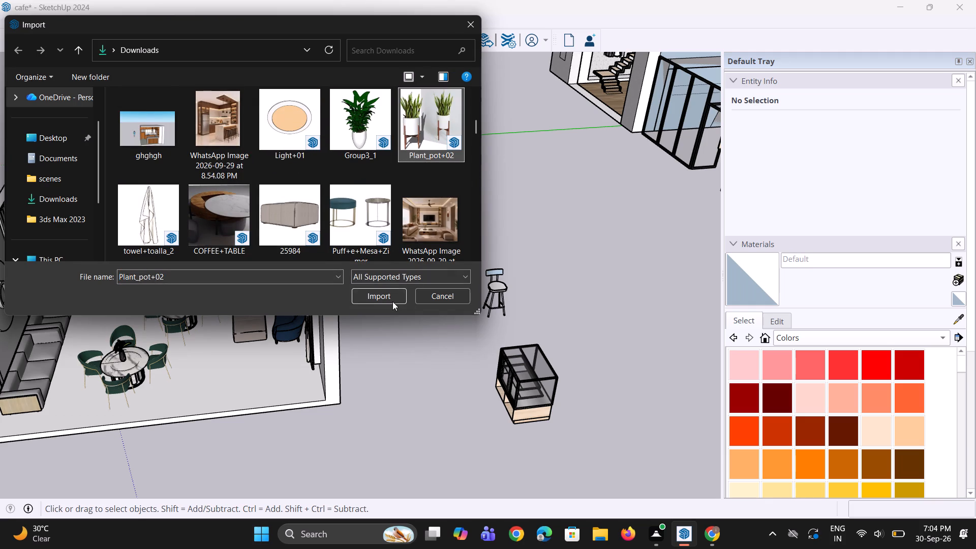
left_click(389, 297)
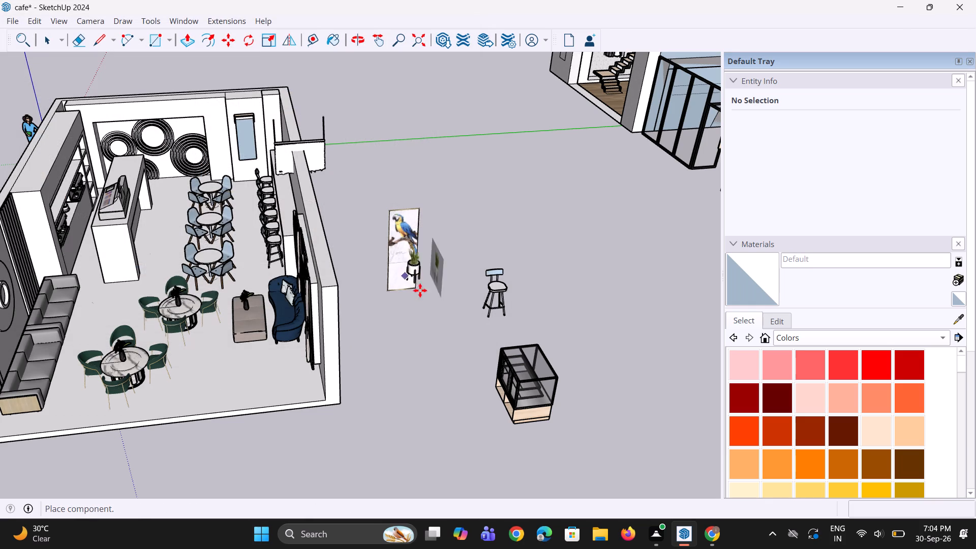
left_click(381, 322)
Explode the imported Plant_pot+02 component into its separate parts.
scroll(394, 324, "up", 2)
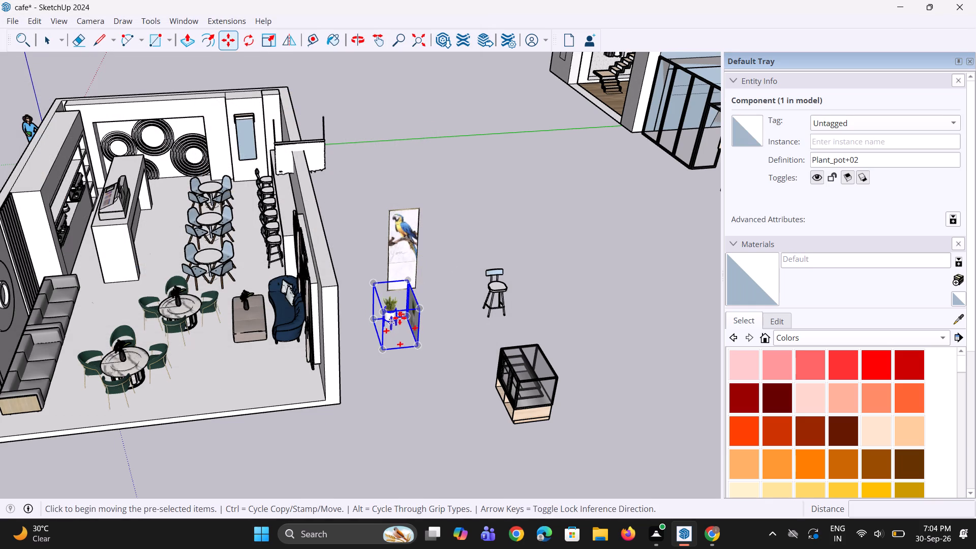
right_click(406, 316)
right_click(417, 270)
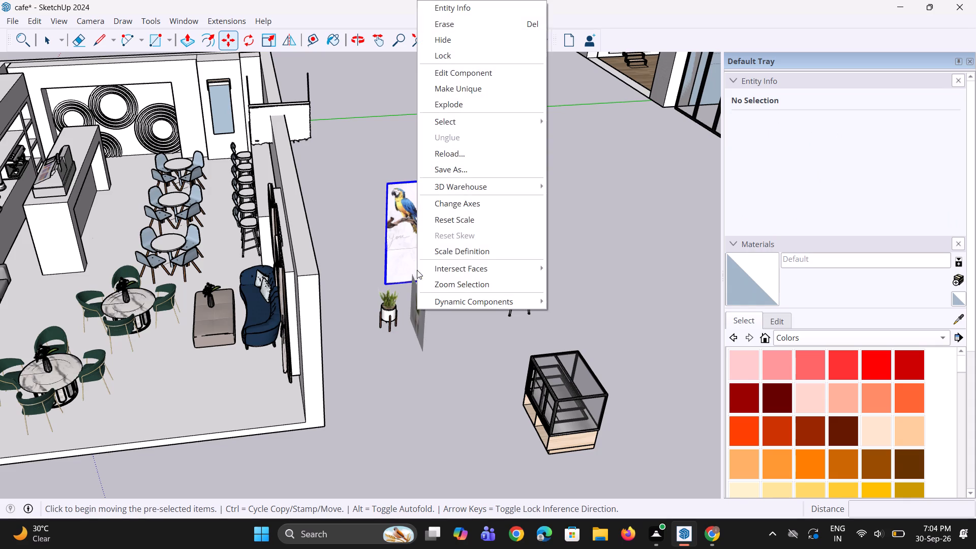
left_click(395, 309)
key("space")
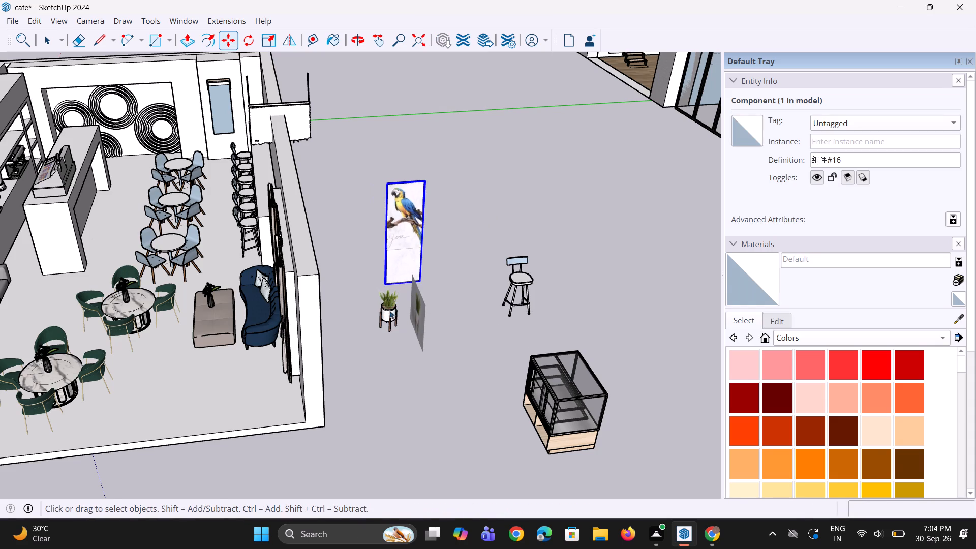
key("space")
left_click(434, 289)
left_click(384, 317)
right_click(394, 318)
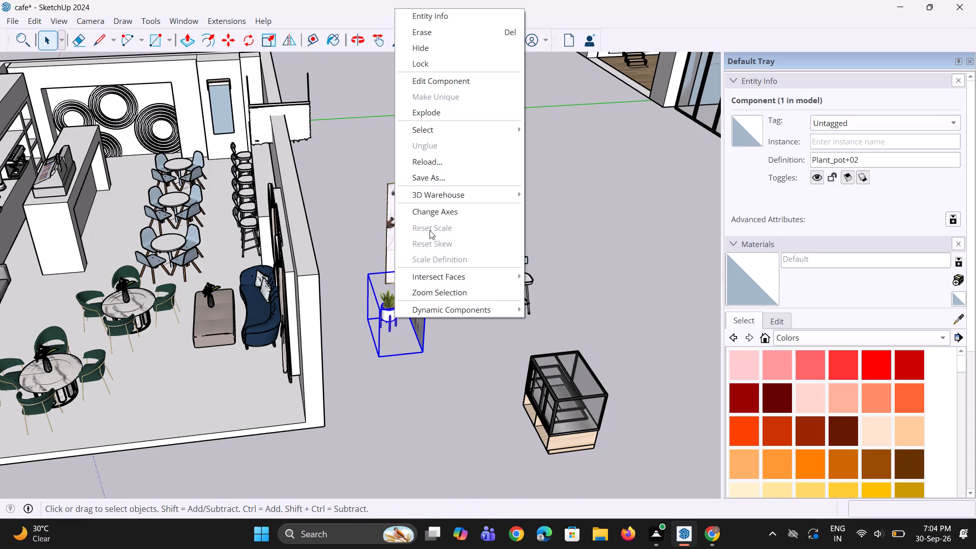
left_click(428, 118)
Delete the flat reference image standing beside the imported potted plant.
scroll(423, 293, "up", 3)
left_click(446, 306)
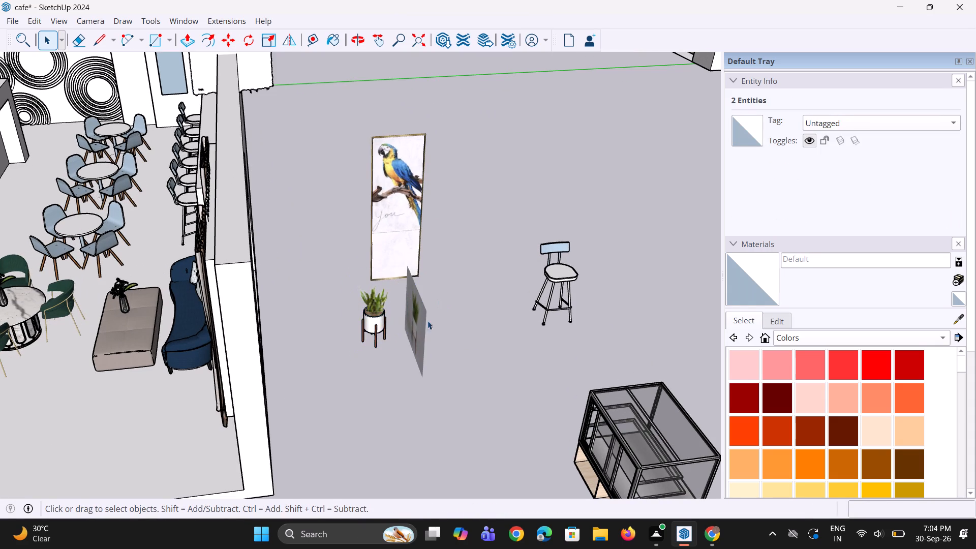
left_click(416, 330)
key("Delete")
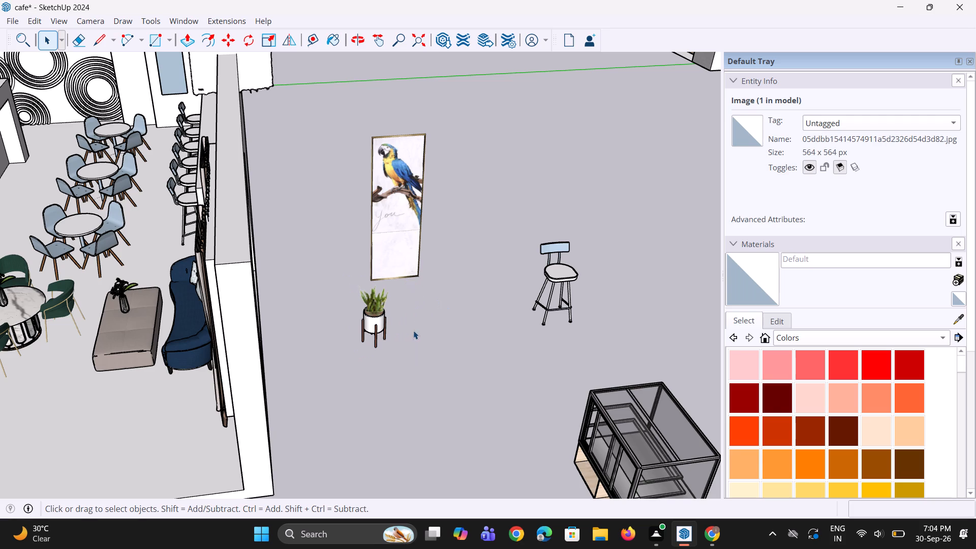
Move the potted plant about 9' 2" into the café, beside the blue sofa and in front of the curtains.
left_click(376, 328)
key("m")
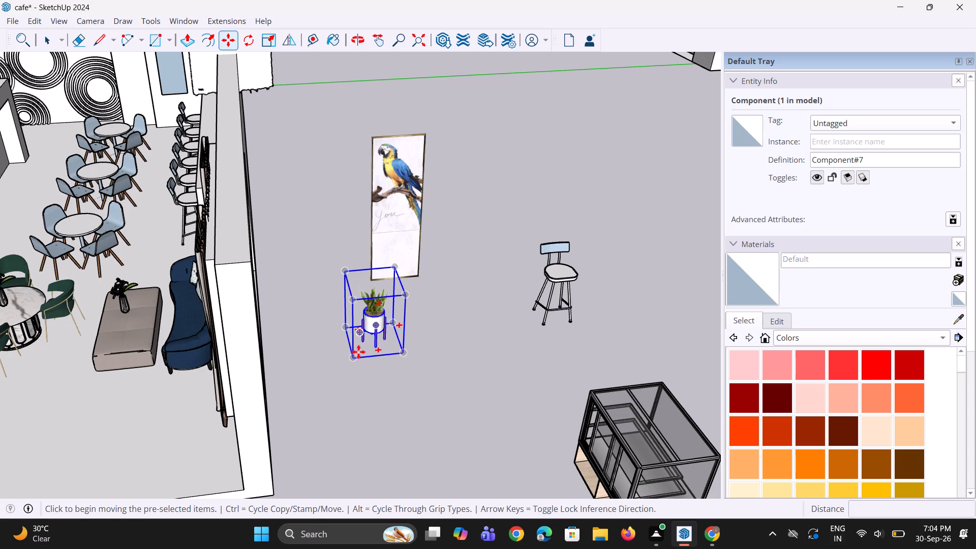
left_click(350, 357)
scroll(108, 408, "down", 2)
scroll(120, 426, "up", 2)
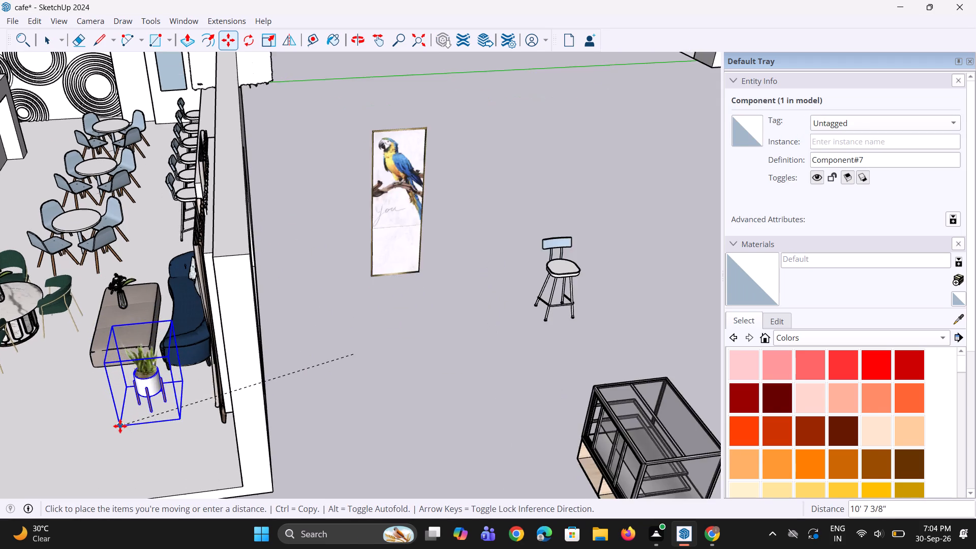
scroll(123, 428, "up", 7)
left_click(194, 446)
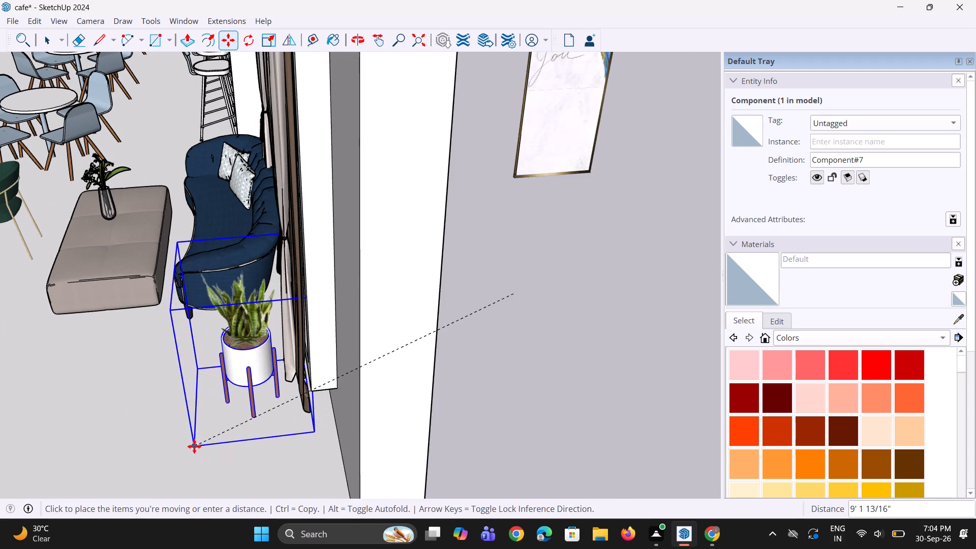
Scale the potted plant up uniformly by about 1.34 from its corner beside the curtains.
middle_click_drag(164, 458, 435, 451)
scroll(425, 418, "down", 4)
middle_click_drag(436, 404, 446, 372)
scroll(486, 356, "down", 4)
middle_click_drag(503, 353, 250, 399)
scroll(238, 372, "down", 2)
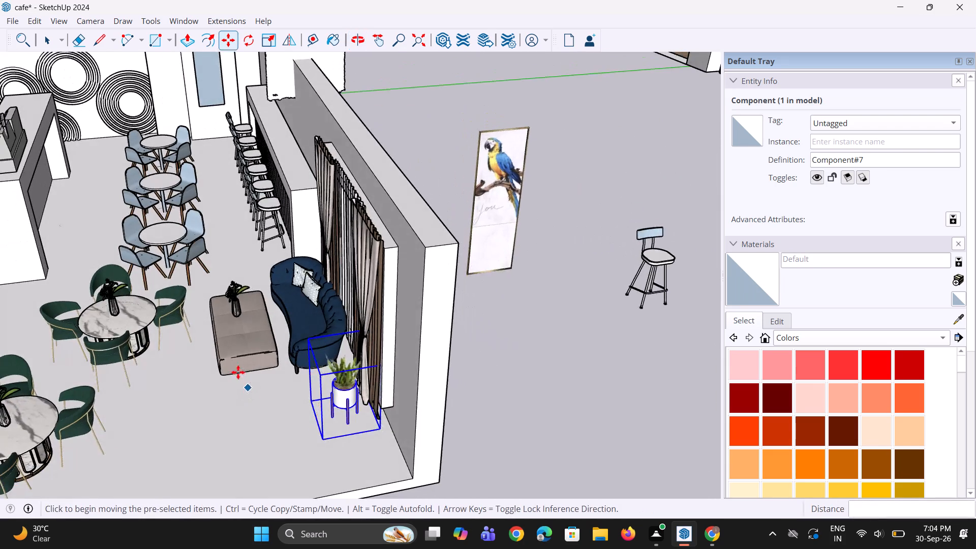
scroll(238, 372, "down", 3)
middle_click_drag(241, 367, 184, 349)
scroll(230, 338, "down", 4)
scroll(281, 327, "down", 4)
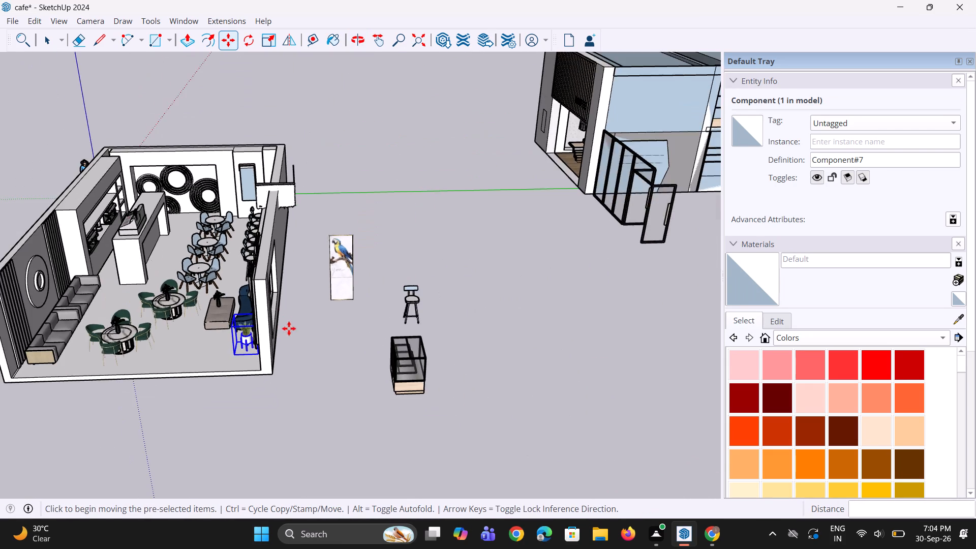
scroll(50, 344, "up", 7)
middle_click_drag(193, 381, 269, 403)
scroll(483, 382, "up", 4)
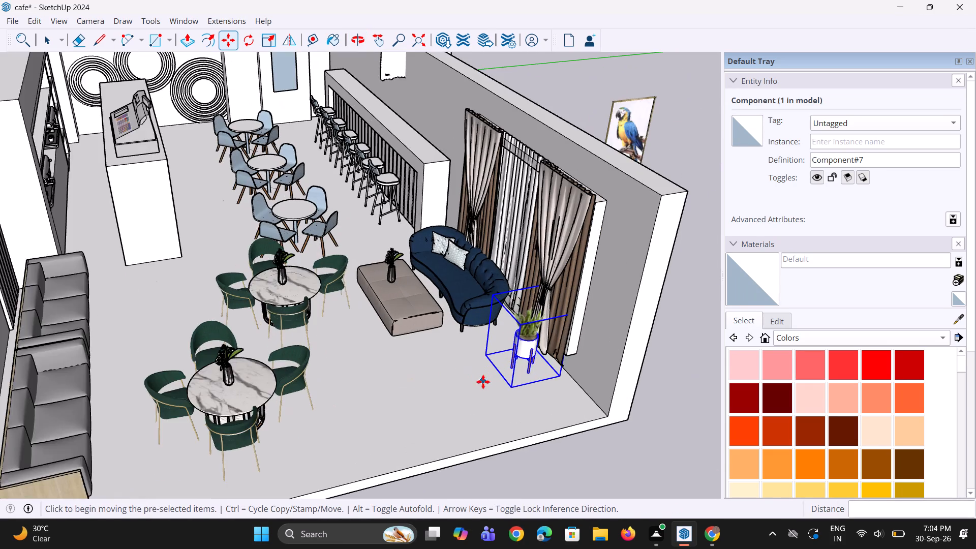
scroll(483, 382, "up", 3)
key("s")
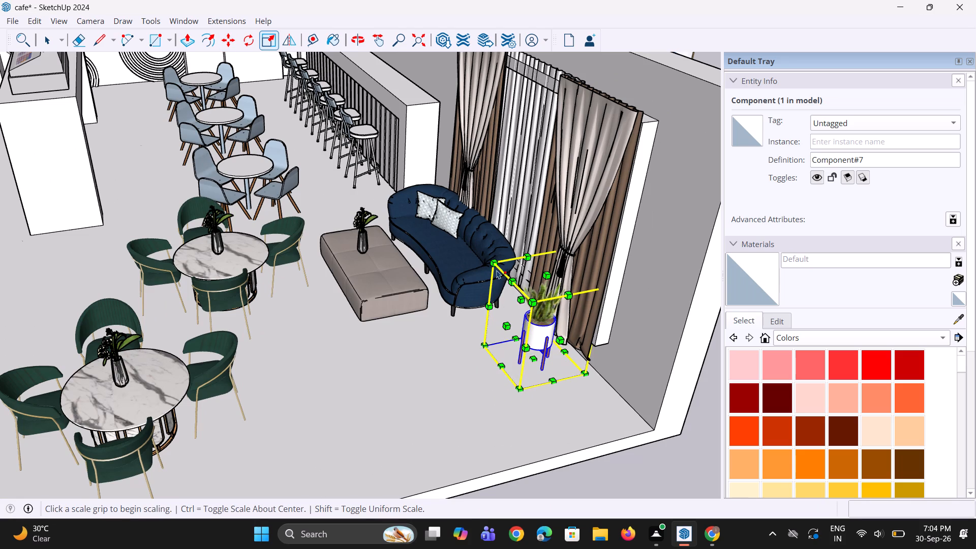
left_click(496, 268)
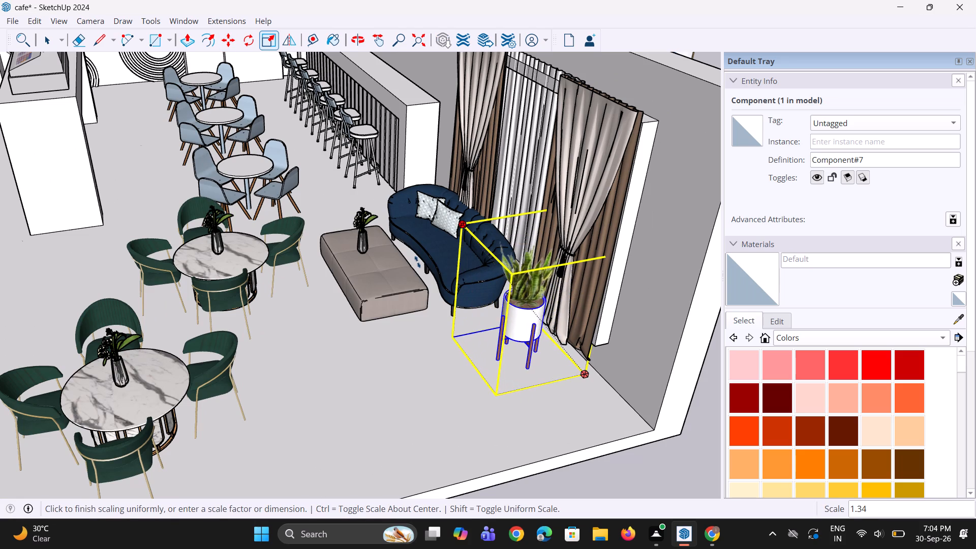
left_click(417, 262)
Stretch the potted plant along the red axis by about 1.27.
middle_click_drag(466, 330, 557, 360)
scroll(575, 336, "down", 4)
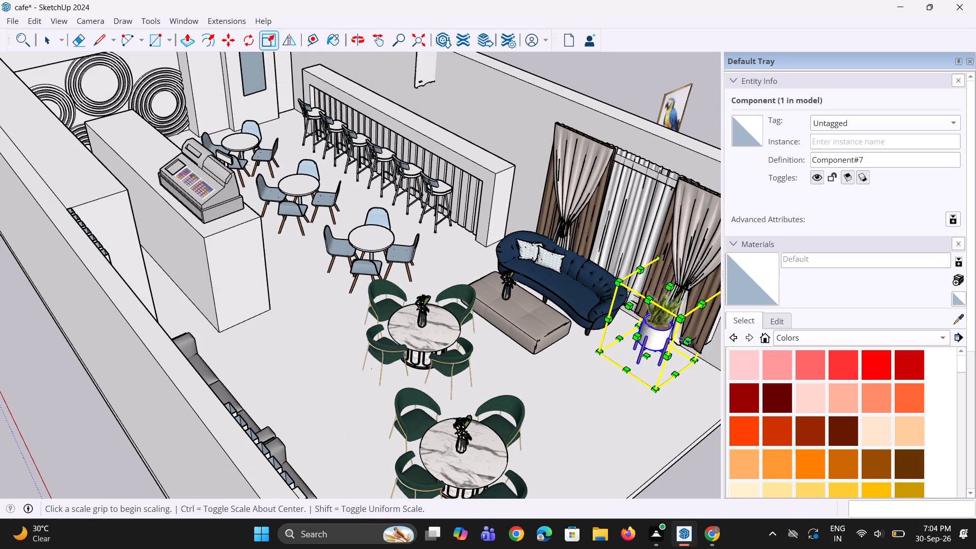
left_click(686, 339)
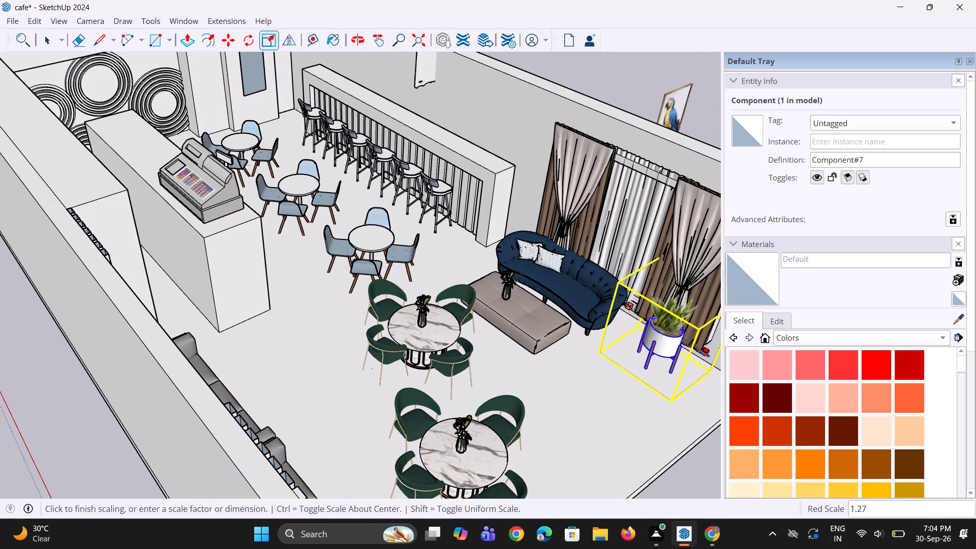
left_click(704, 354)
key("space")
Examine the café interior and the parrot picture outside it from several angles.
scroll(545, 374, "down", 7)
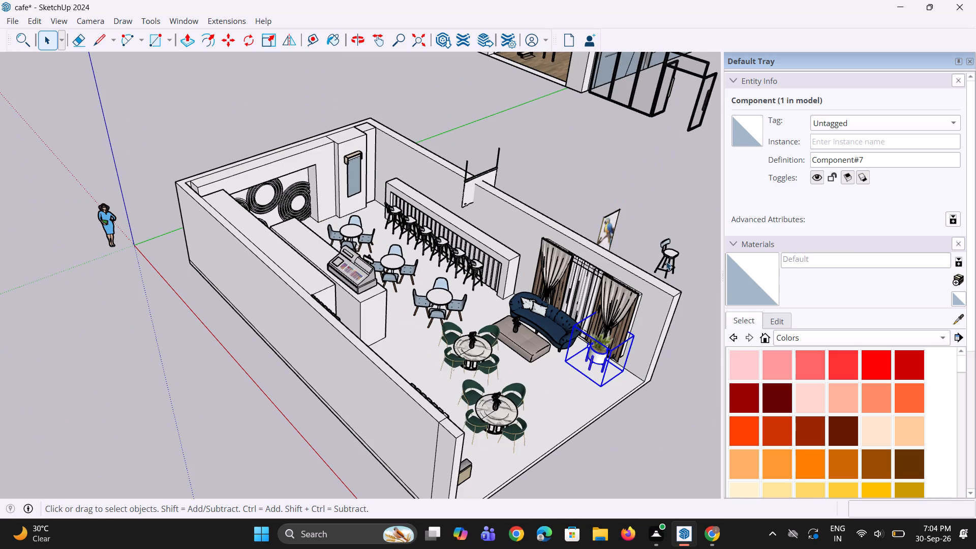
left_click(622, 218)
middle_click_drag(603, 385, 581, 378)
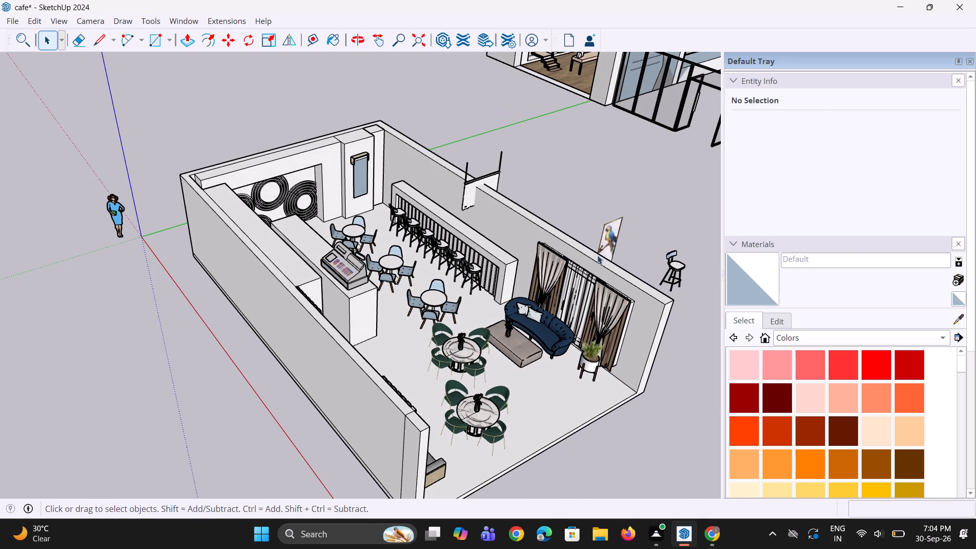
left_click(609, 229)
scroll(586, 270, "down", 3)
middle_click_drag(587, 270, 394, 270)
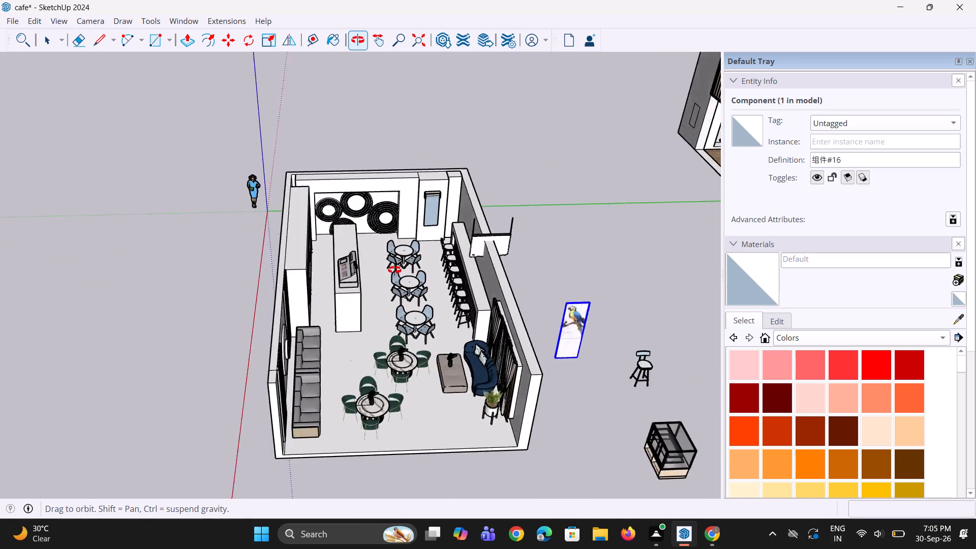
middle_click_drag(394, 270, 580, 265)
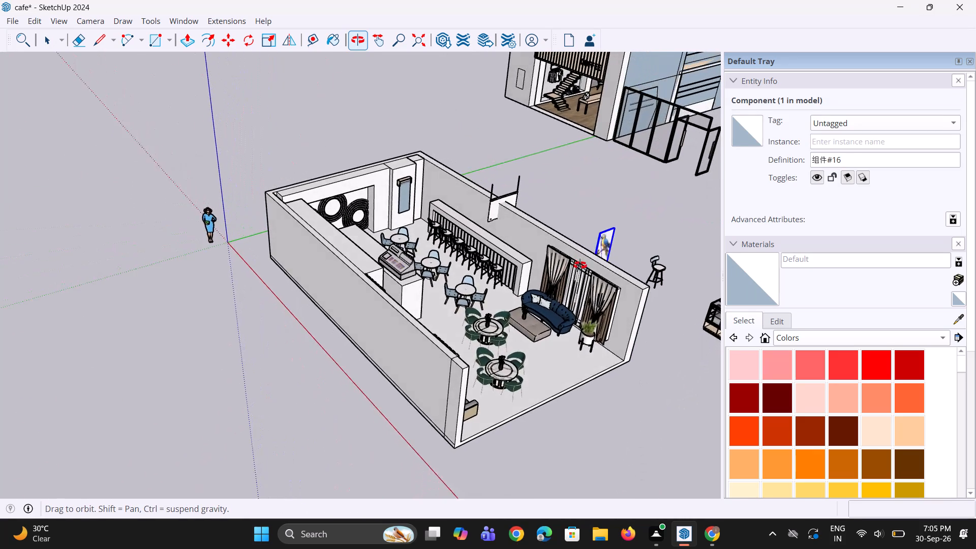
middle_click_drag(580, 265, 563, 296)
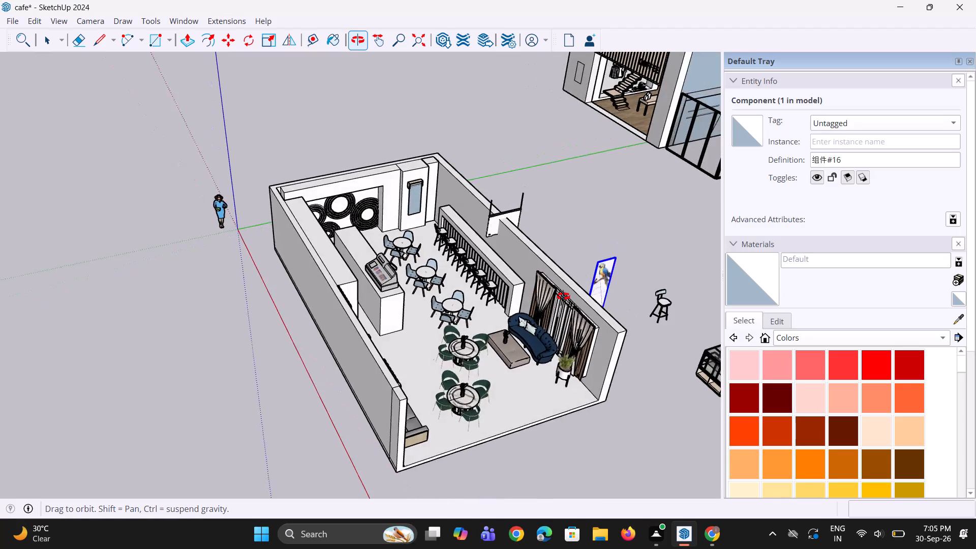
middle_click_drag(563, 296, 595, 297)
scroll(523, 293, "up", 5)
middle_click_drag(527, 293, 569, 277)
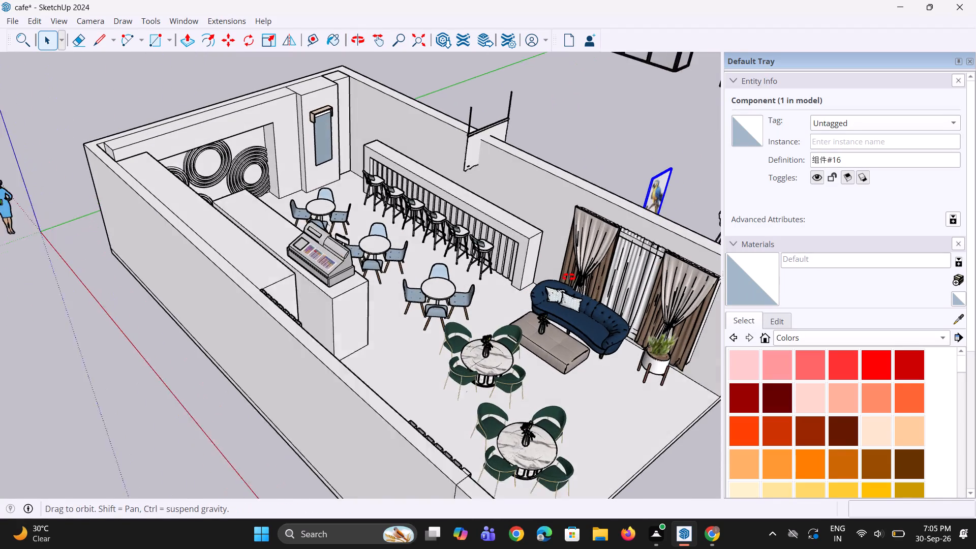
middle_click_drag(569, 277, 570, 275)
Move the tall blue-paned group about 21' 7" from the back wall column to outside the café's long wall.
left_click(311, 126)
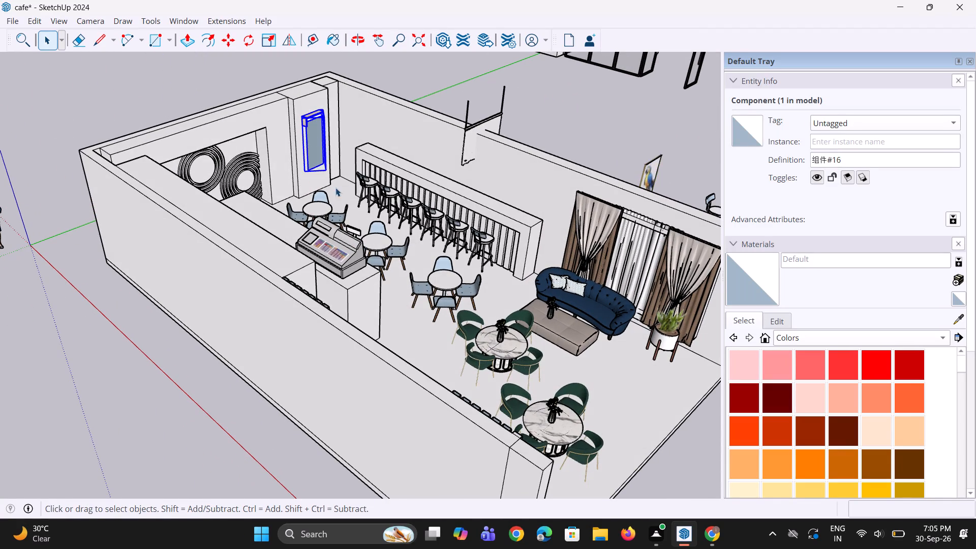
middle_click_drag(338, 192, 318, 215)
scroll(325, 142, "up", 2)
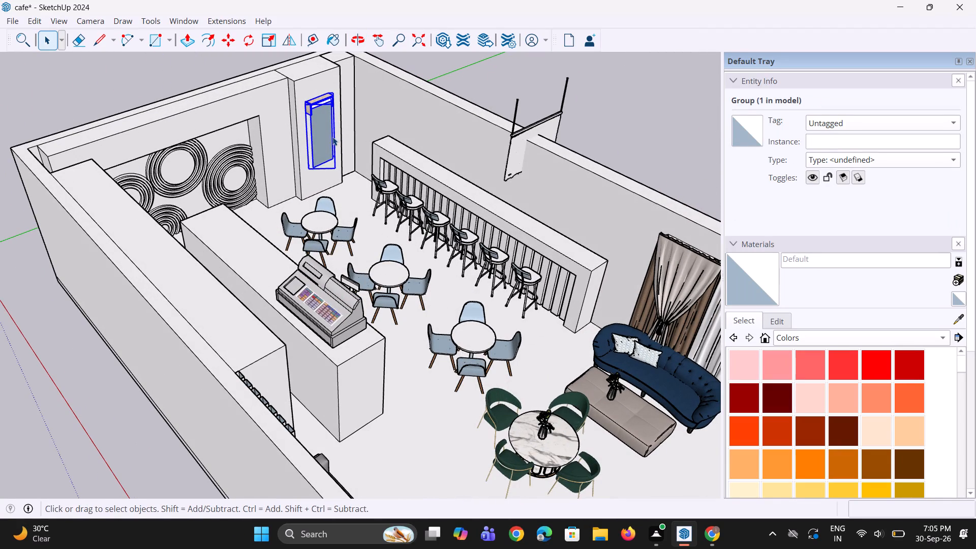
key("m")
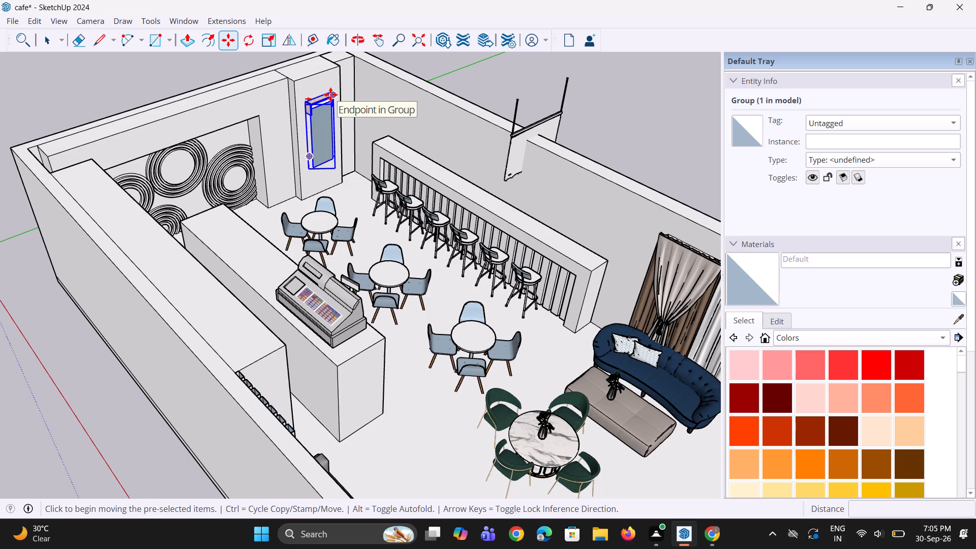
left_click(330, 95)
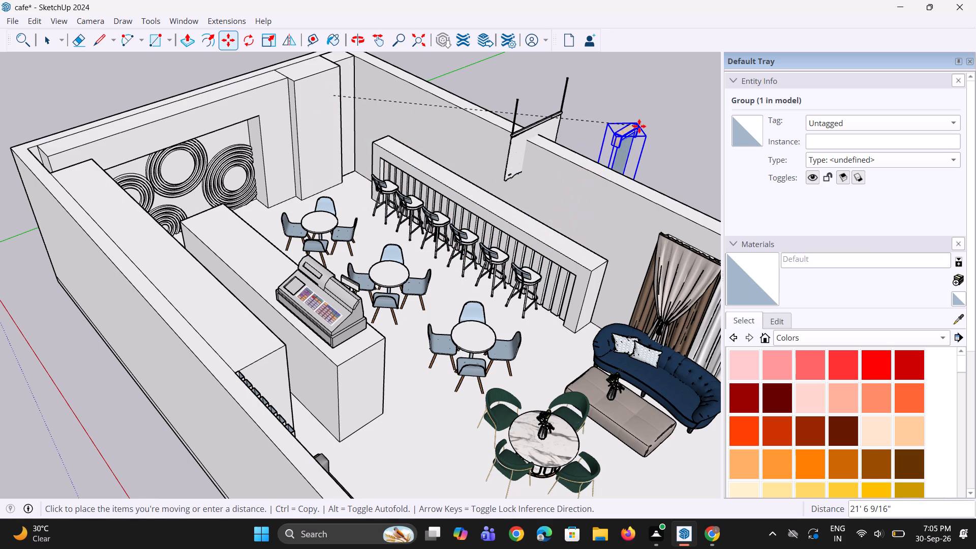
left_click(639, 126)
Rotate the tall blue-paned group about a quarter turn around the vertical axis outside the long wall.
left_click(250, 44)
scroll(315, 212, "down", 4)
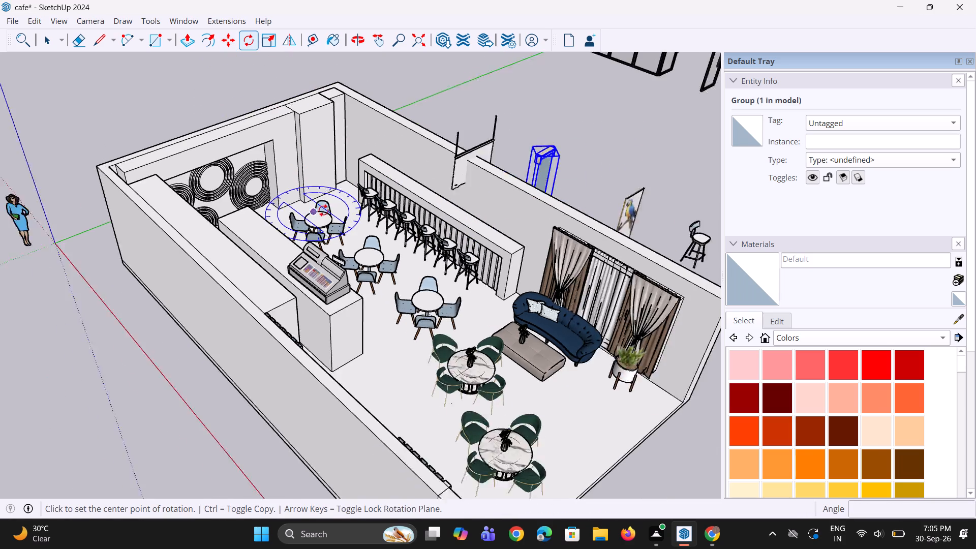
middle_click_drag(446, 207, 318, 210)
left_click(549, 274)
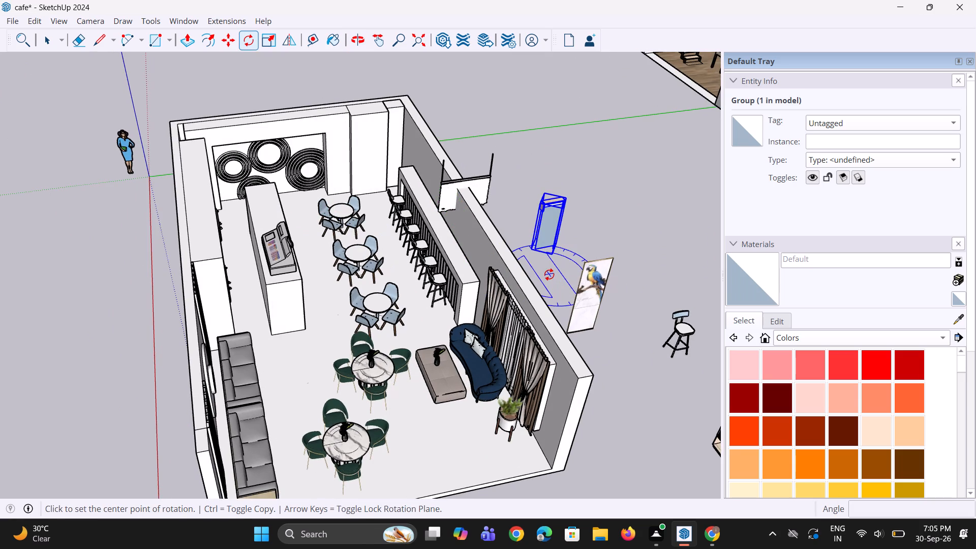
left_click(641, 254)
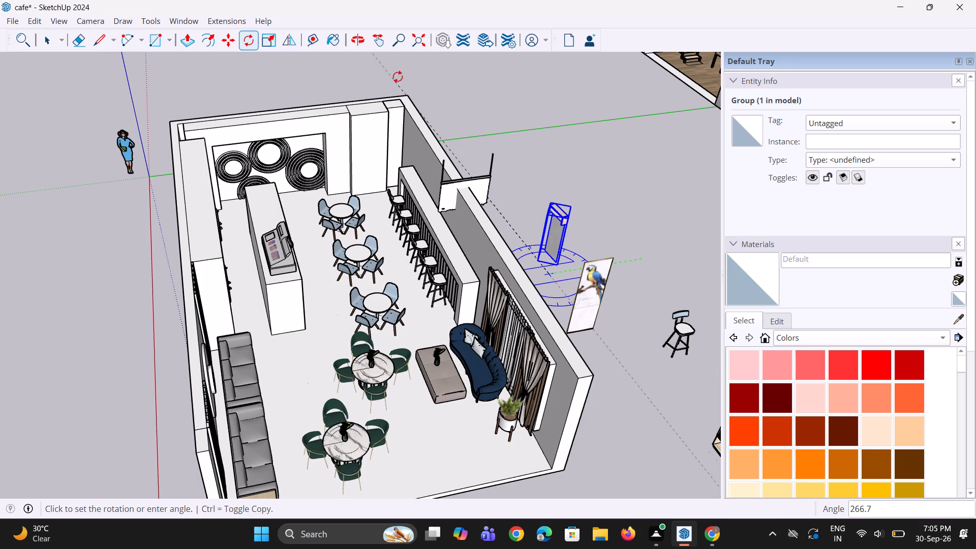
left_click(417, 73)
Move the rotated group onto the inner face of the long wall, between the slatted bar counter and the curtains.
scroll(516, 194, "up", 3)
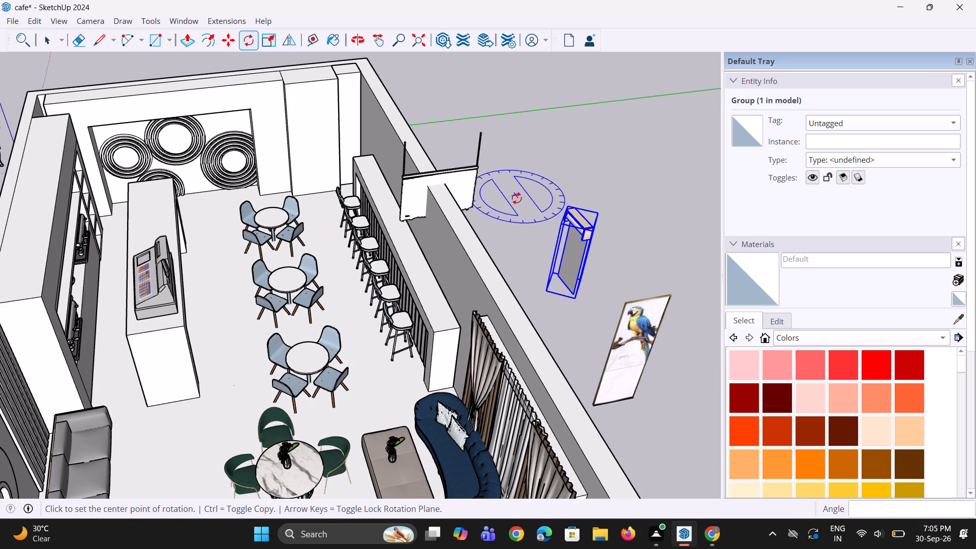
key("m")
left_click(590, 234)
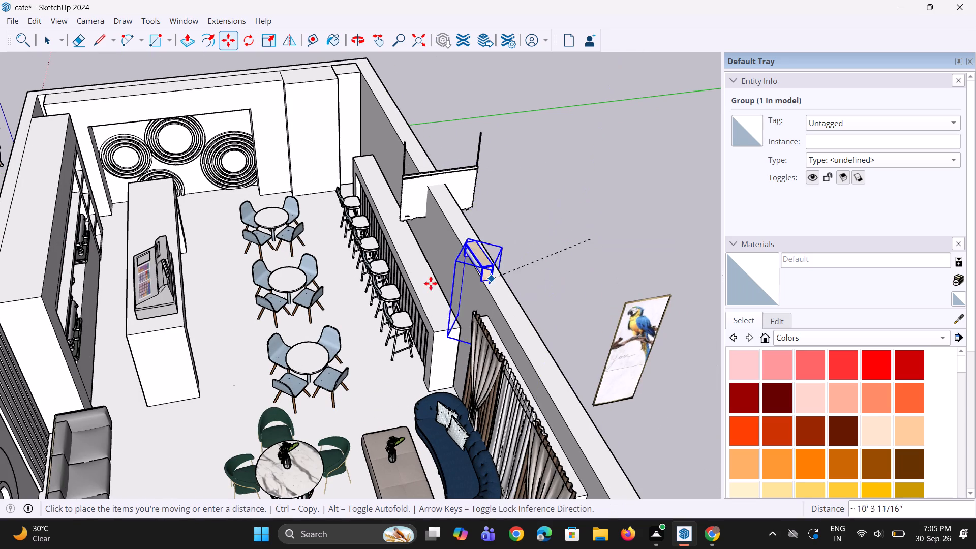
scroll(478, 312, "up", 7)
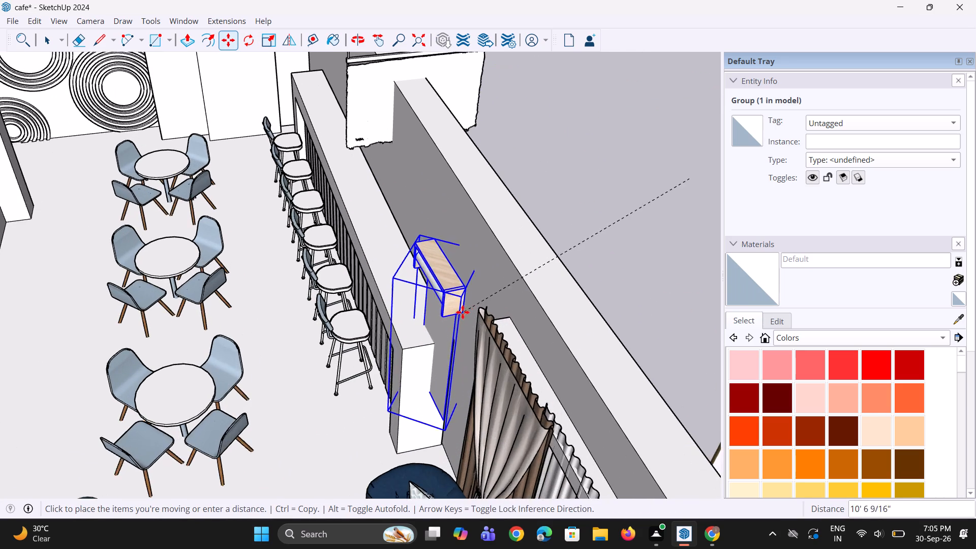
scroll(463, 312, "up", 2)
left_click(484, 315)
Scale the tall wood-topped group down uniformly from its upper corner beside the curtains.
middle_click_drag(411, 372, 576, 337)
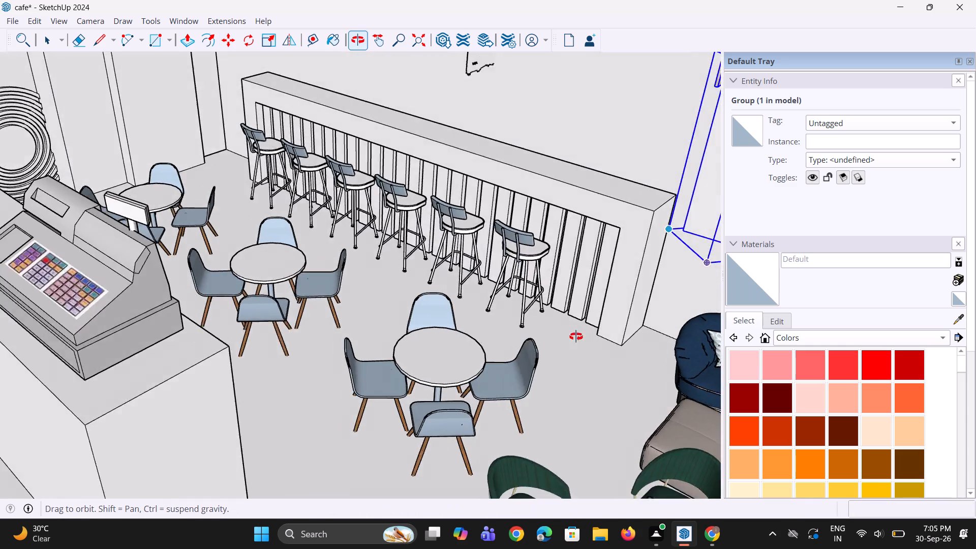
middle_click_drag(576, 337, 526, 335)
scroll(490, 323, "down", 9)
middle_click_drag(517, 330, 576, 307)
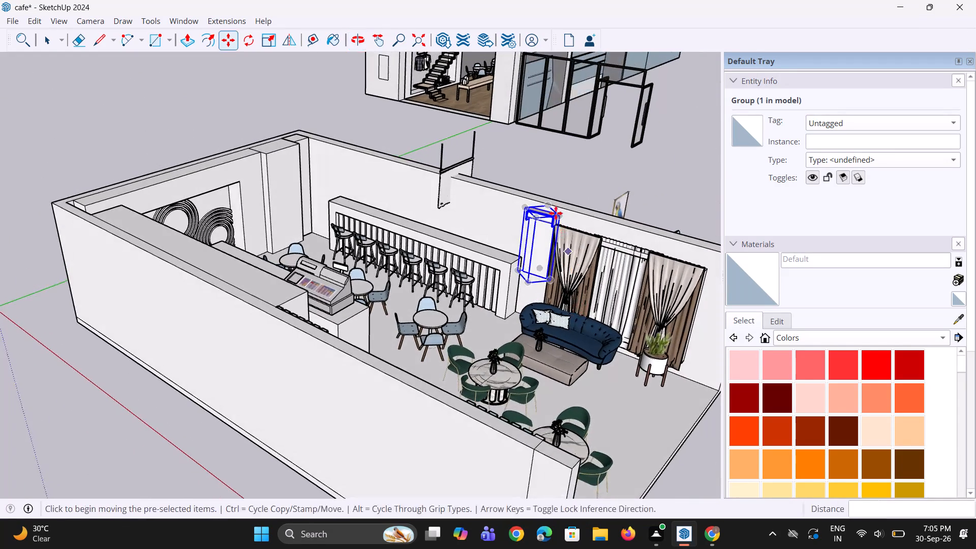
scroll(554, 209, "up", 6)
key("s")
left_click(560, 224)
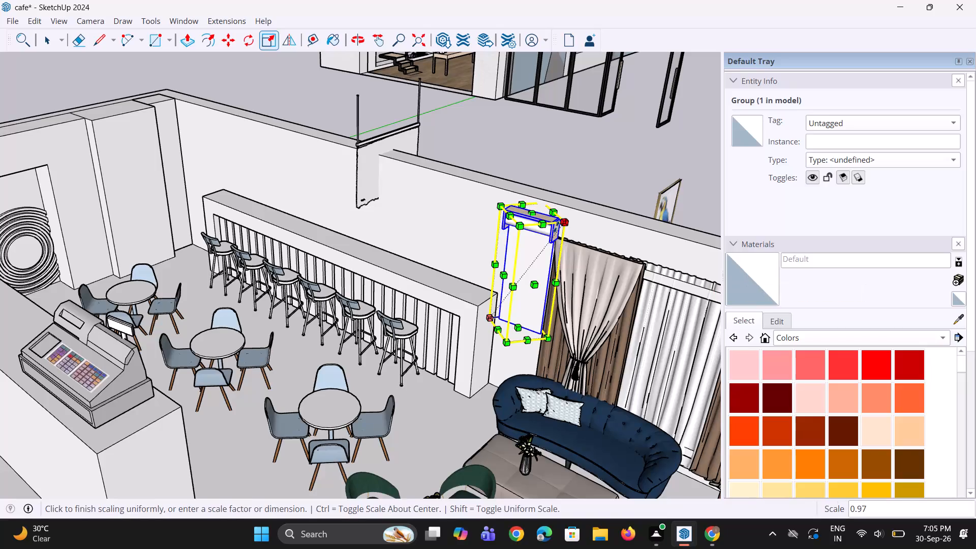
left_click(547, 250)
Move the scaled wood-topped group 5" along the red axis towards the curtains and deselect it.
scroll(549, 277, "up", 2)
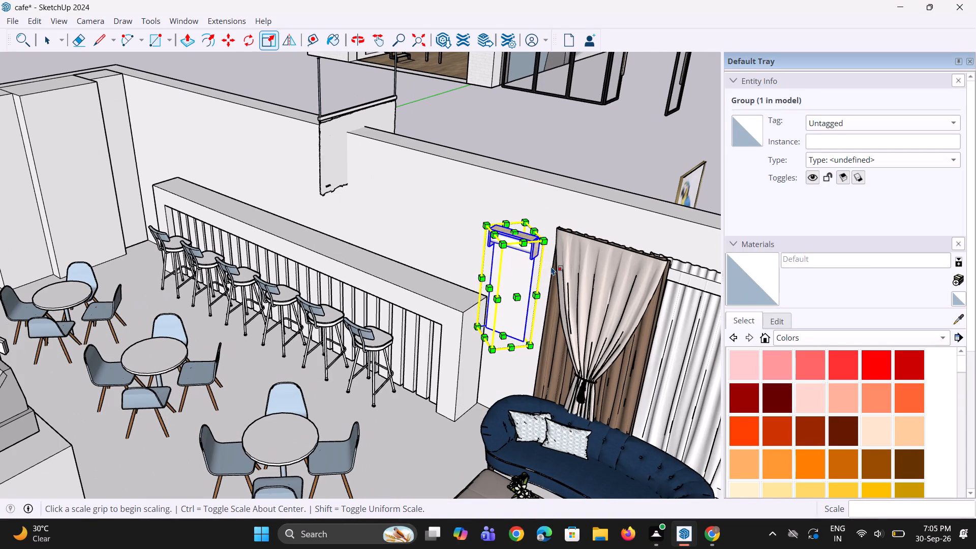
key("m")
left_click(540, 243)
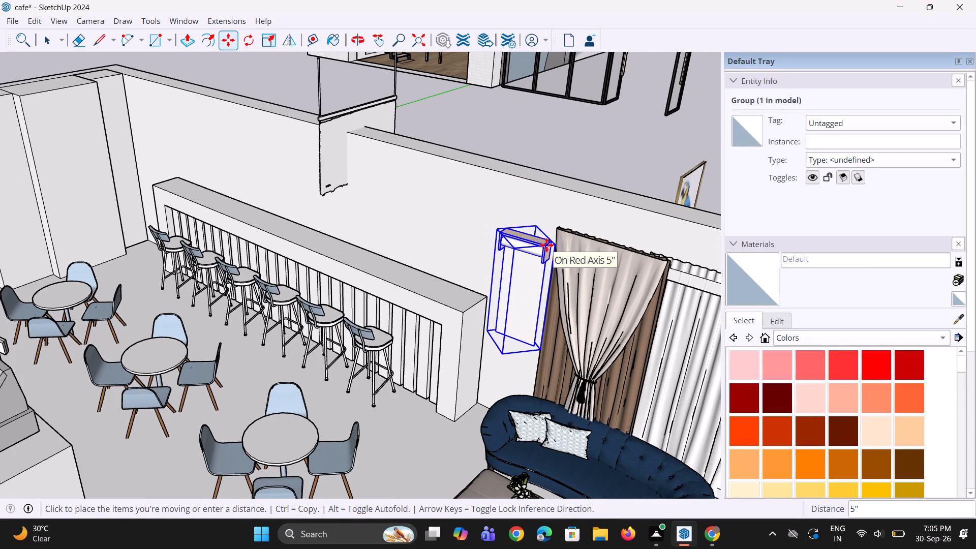
left_click(546, 245)
key("space")
key("space")
left_click(592, 148)
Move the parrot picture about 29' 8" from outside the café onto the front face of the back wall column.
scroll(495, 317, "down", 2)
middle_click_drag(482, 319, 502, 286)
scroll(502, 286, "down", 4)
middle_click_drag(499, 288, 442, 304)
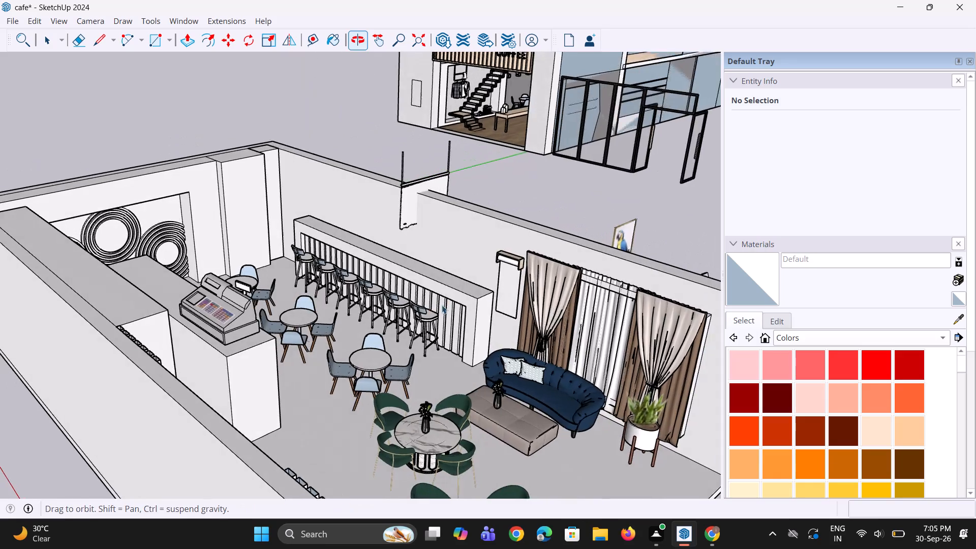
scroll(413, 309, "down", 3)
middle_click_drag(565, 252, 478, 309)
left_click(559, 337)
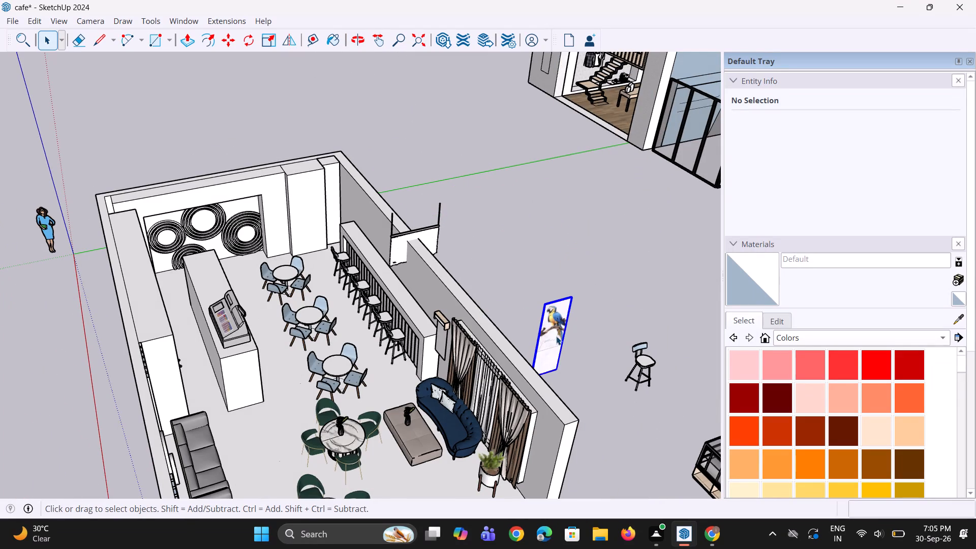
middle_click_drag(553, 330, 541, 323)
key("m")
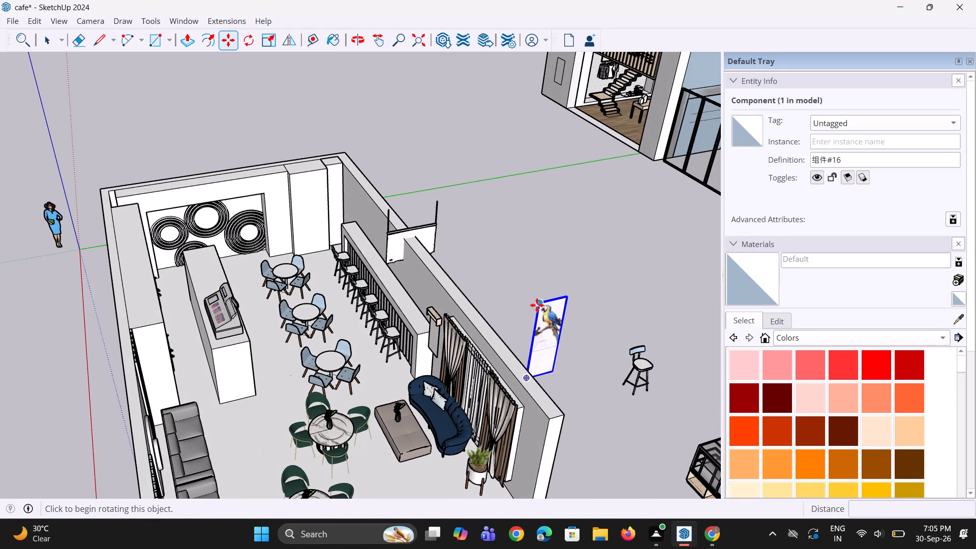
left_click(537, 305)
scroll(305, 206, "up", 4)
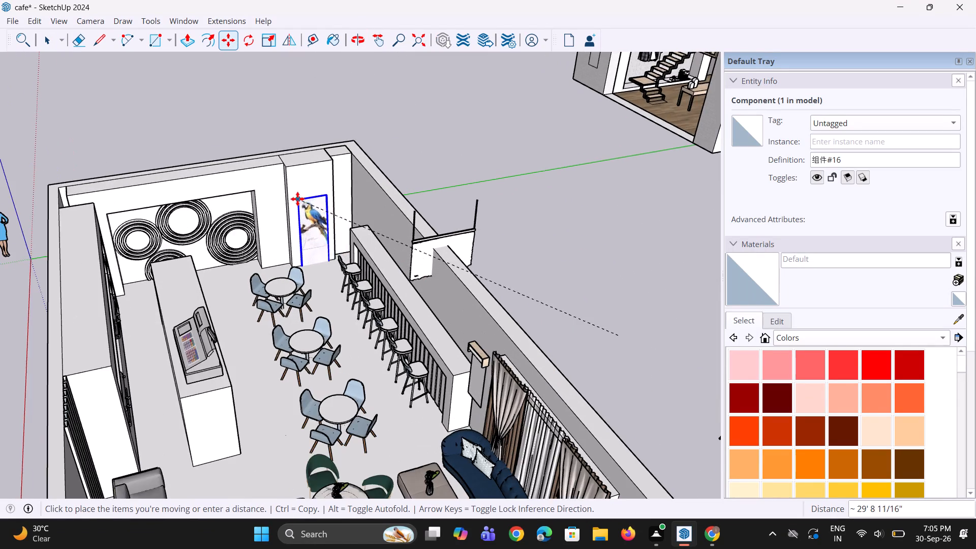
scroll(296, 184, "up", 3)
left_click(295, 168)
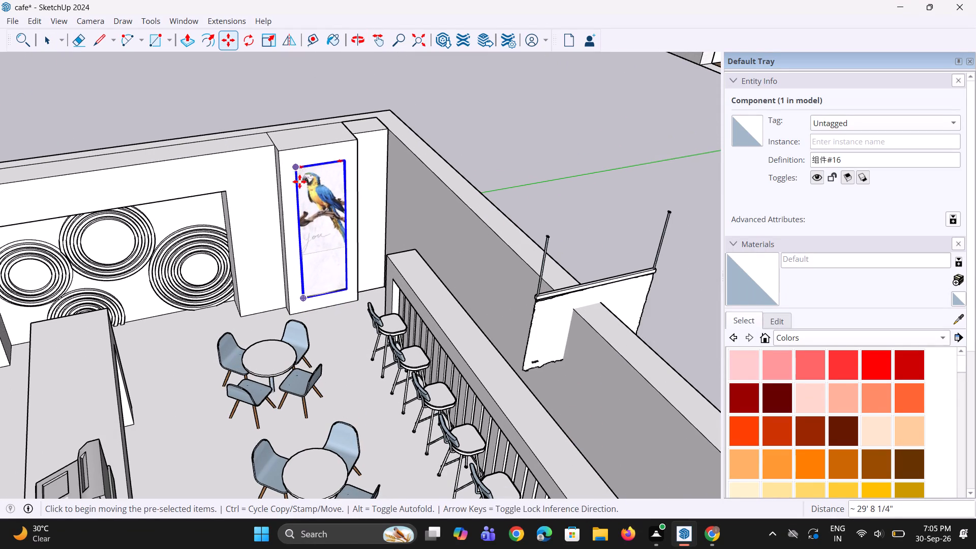
Examine the parrot picture on the column and the wood-topped group by the curtains from several angles.
middle_click_drag(327, 233, 349, 261)
scroll(339, 216, "up", 3)
key("s")
scroll(349, 188, "up", 2)
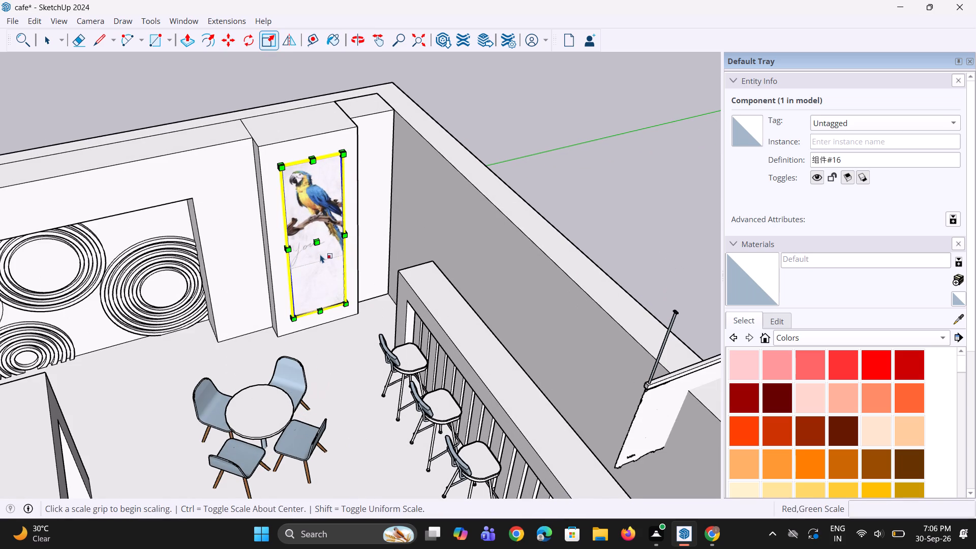
scroll(322, 253, "down", 8)
middle_click_drag(321, 264, 144, 265)
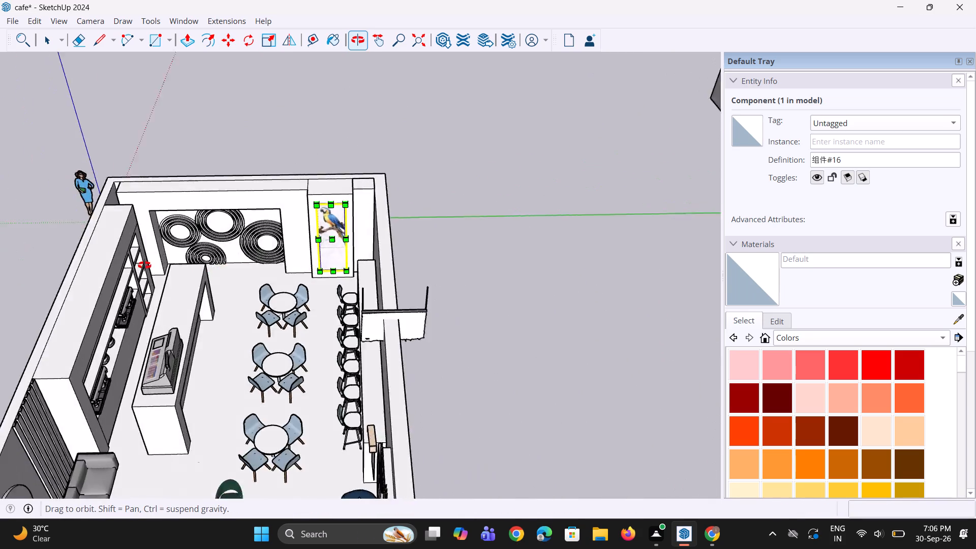
middle_click_drag(144, 265, 196, 256)
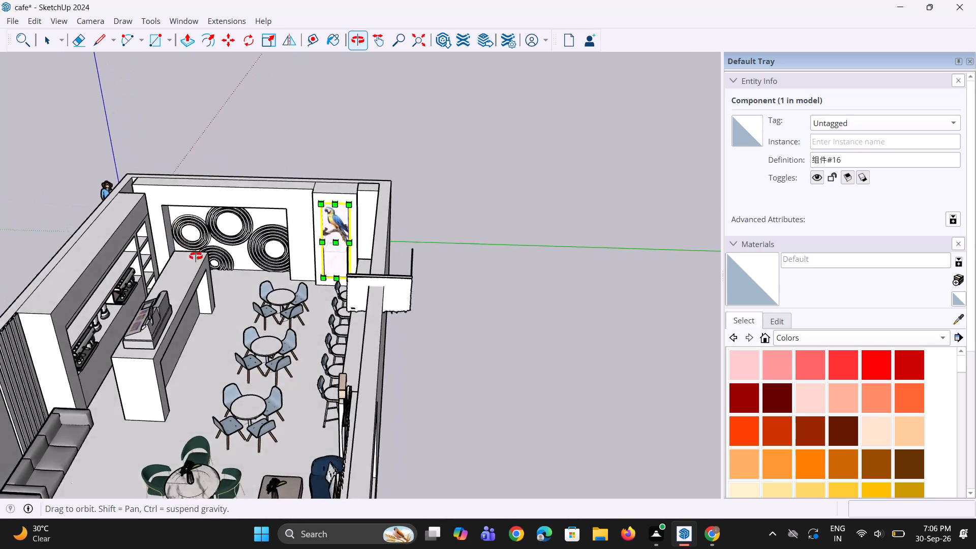
middle_click_drag(196, 256, 379, 224)
scroll(303, 293, "down", 4)
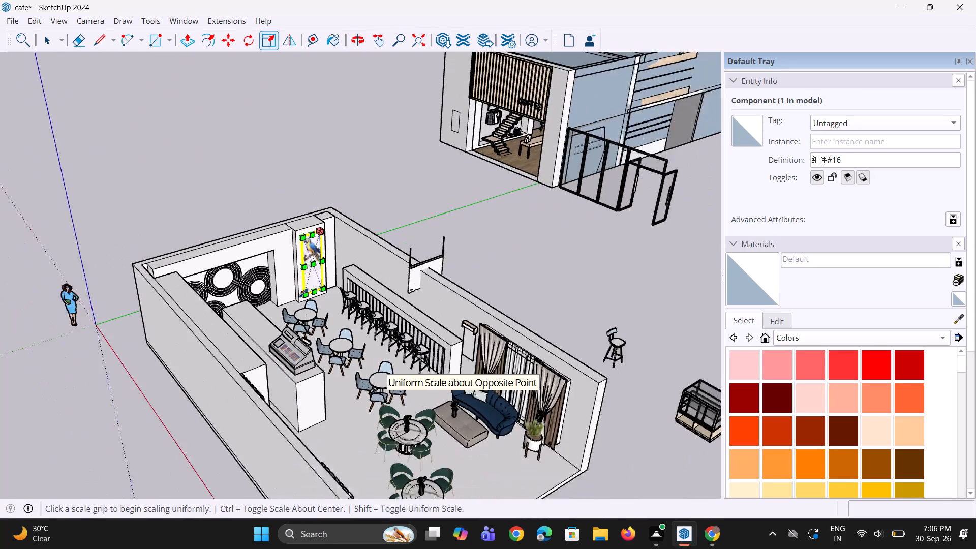
middle_click_drag(423, 392, 559, 413)
scroll(485, 332, "up", 3)
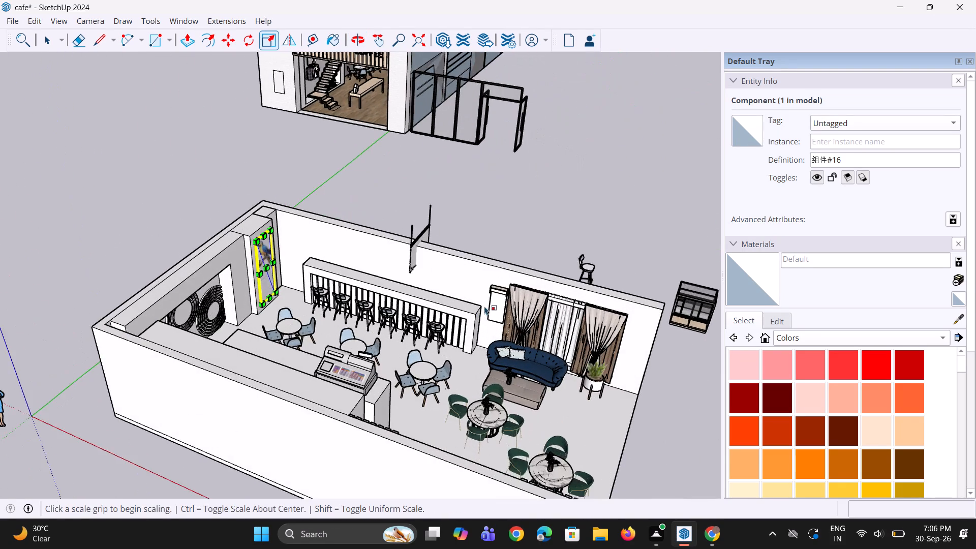
scroll(484, 306, "up", 1)
Move the wood-topped group about 21' 1" along the long wall into the corner between the column and the bar counter.
key("space")
key("space")
left_click(499, 289)
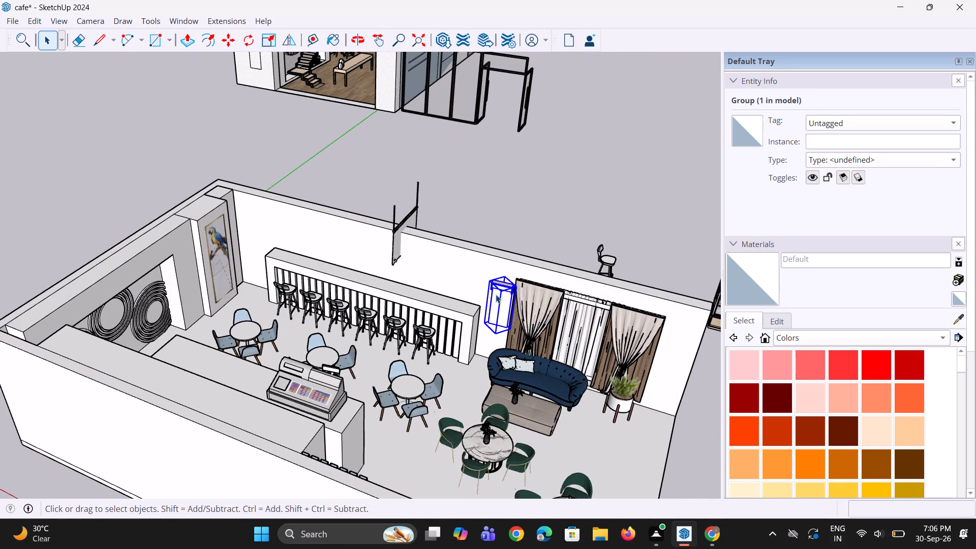
key("m")
left_click(487, 286)
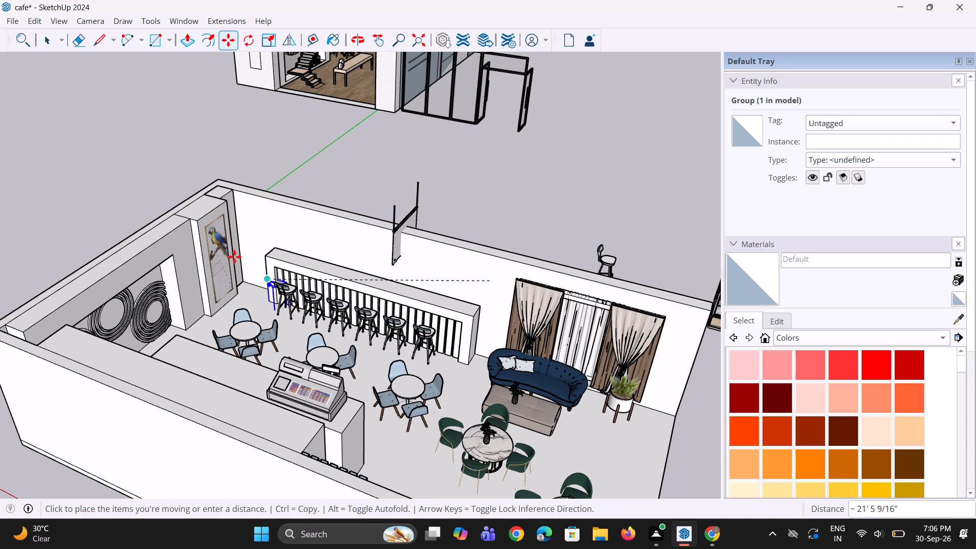
scroll(239, 242, "up", 9)
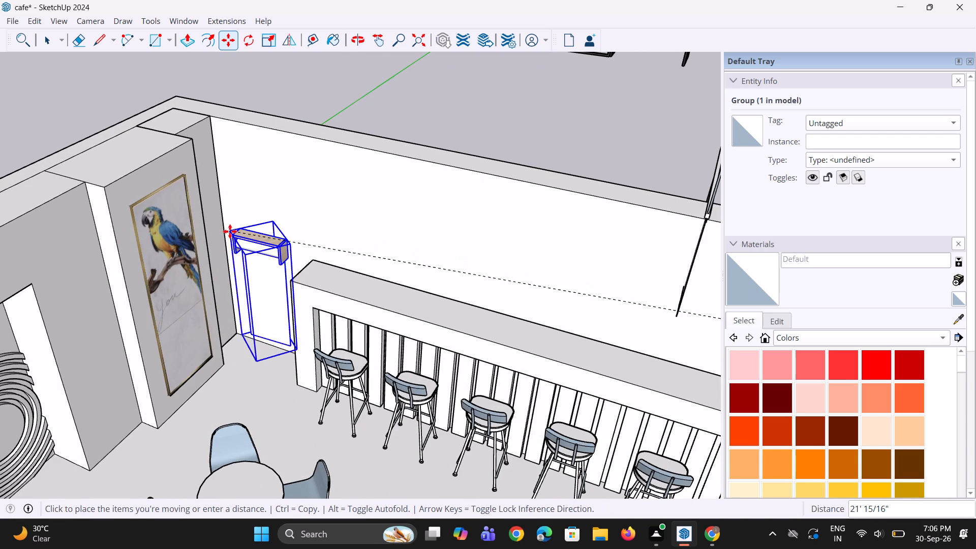
left_click(230, 231)
key("space")
key("space")
left_click(439, 101)
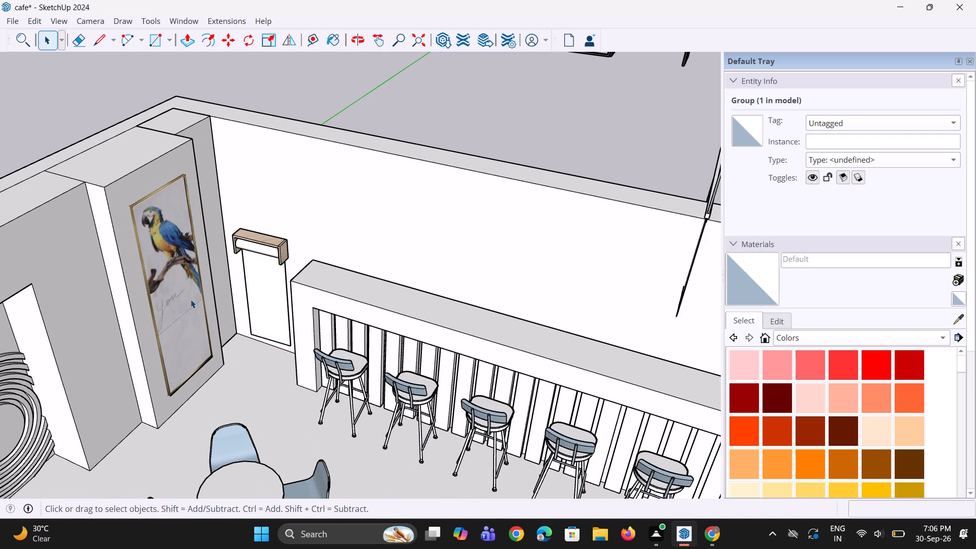
Move the parrot picture about 17' 8" off the column to the open area outside the long wall.
left_click(190, 299)
scroll(168, 338, "down", 7)
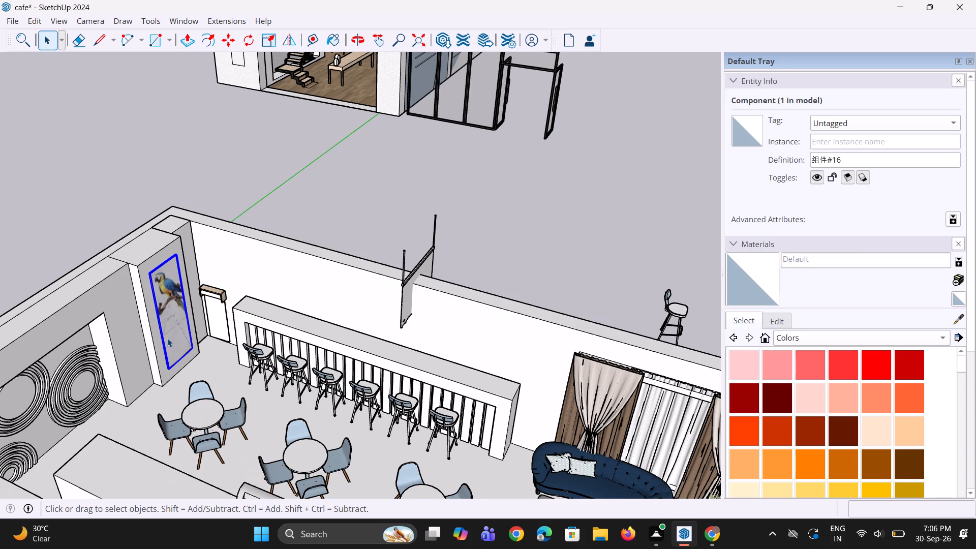
key("m")
left_click(178, 262)
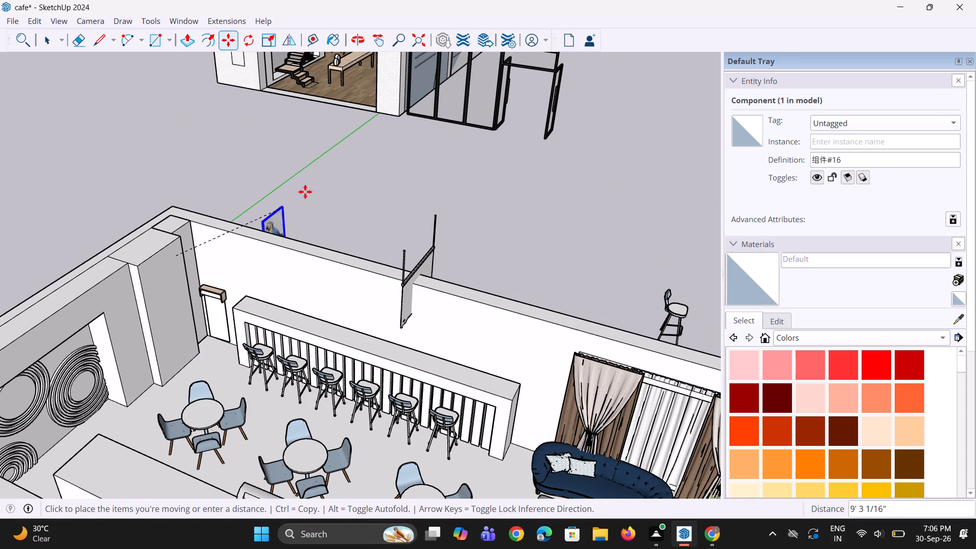
left_click(316, 163)
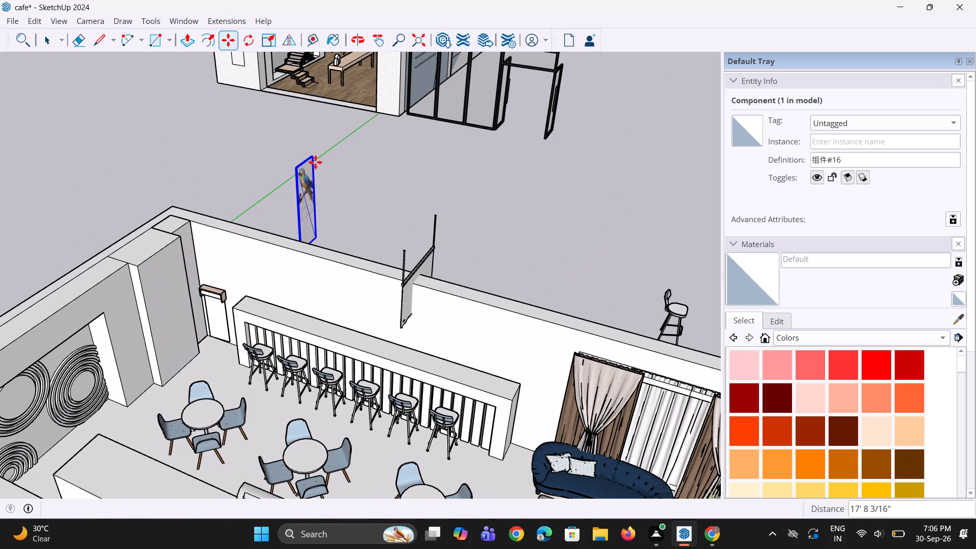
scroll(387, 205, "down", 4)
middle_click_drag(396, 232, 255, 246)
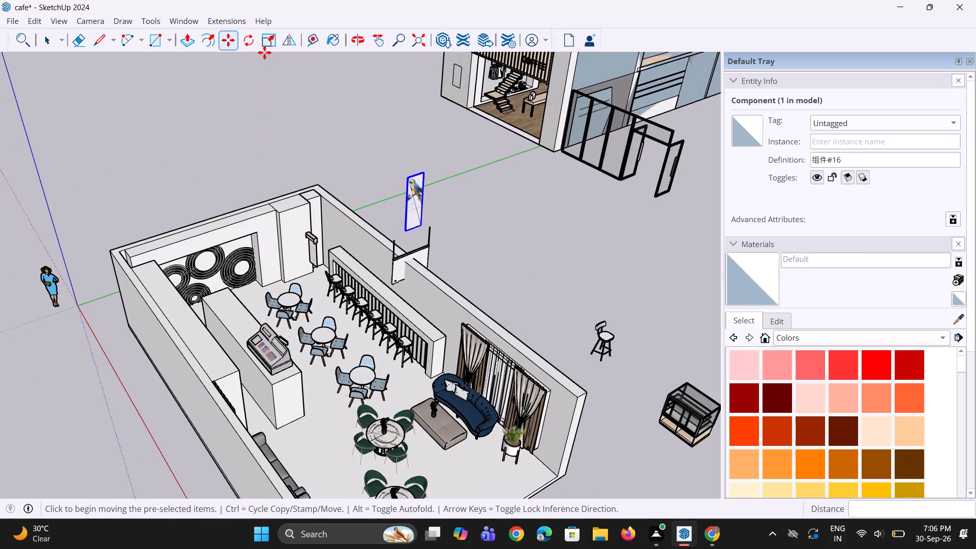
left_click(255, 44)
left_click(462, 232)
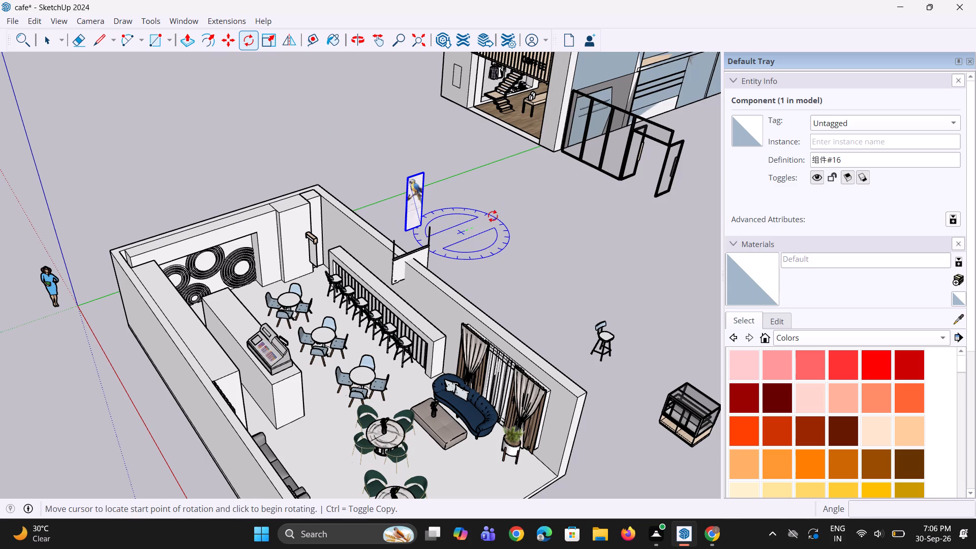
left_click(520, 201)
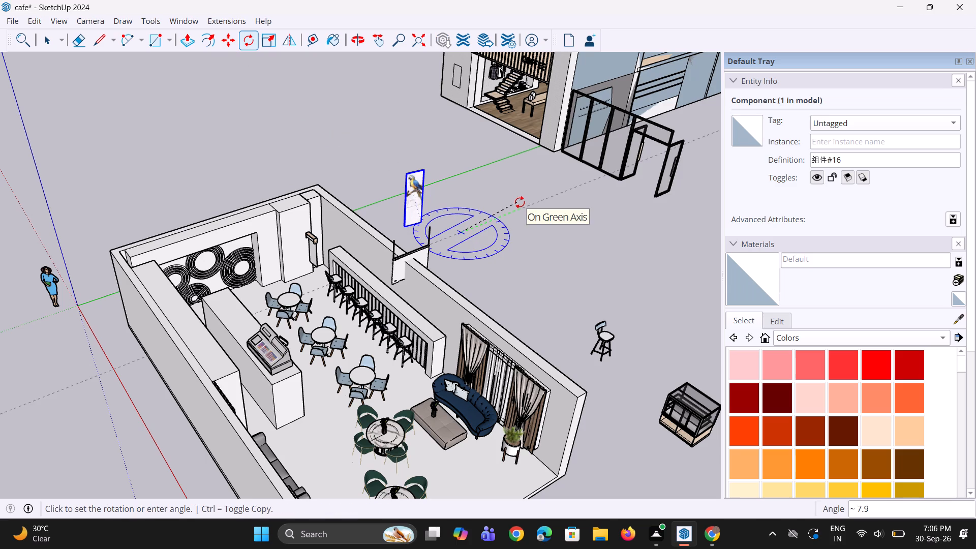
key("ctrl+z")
Rotate the parrot picture about a quarter turn around the vertical axis so it runs parallel to the long wall.
left_click(473, 248)
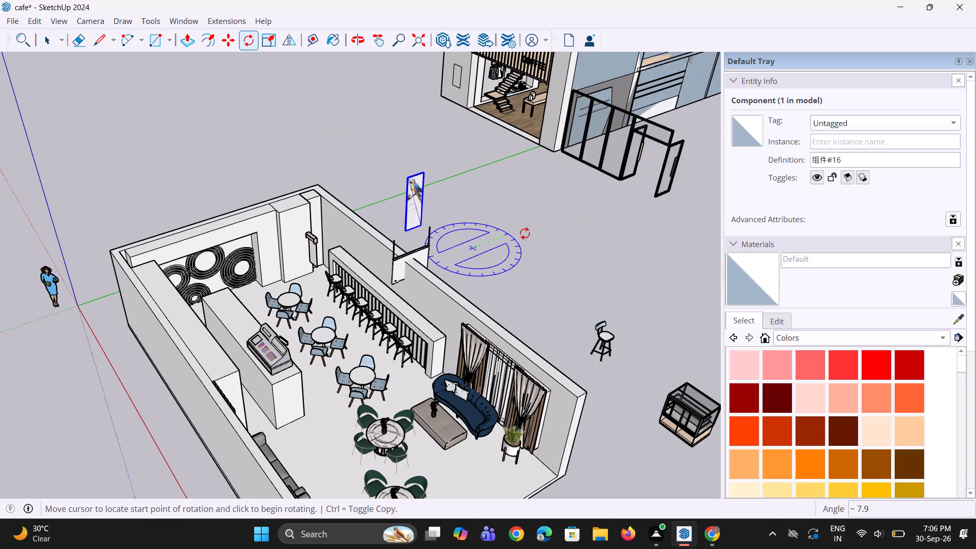
left_click(538, 224)
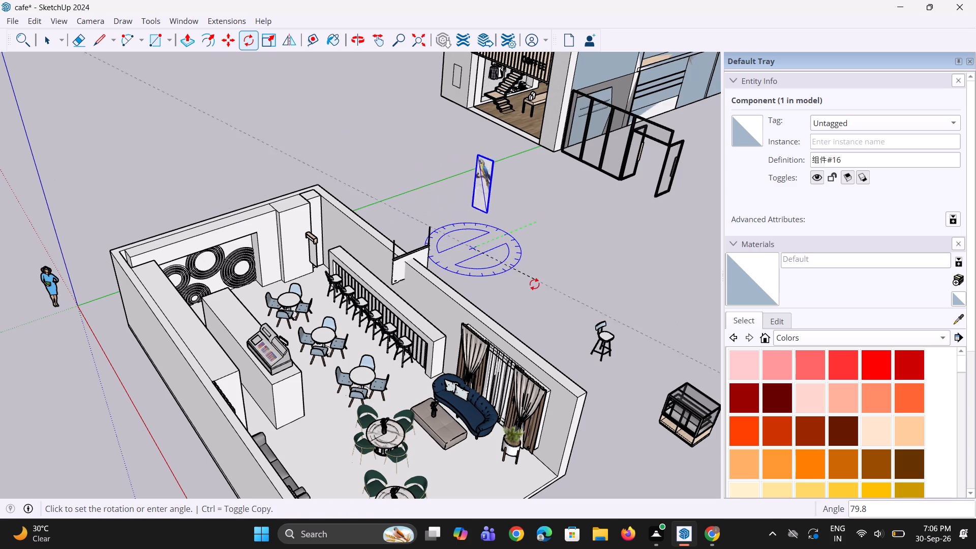
left_click(532, 287)
Move the parrot picture about 34' 8" onto the long wall, between the bar counter and the curtains.
key("m")
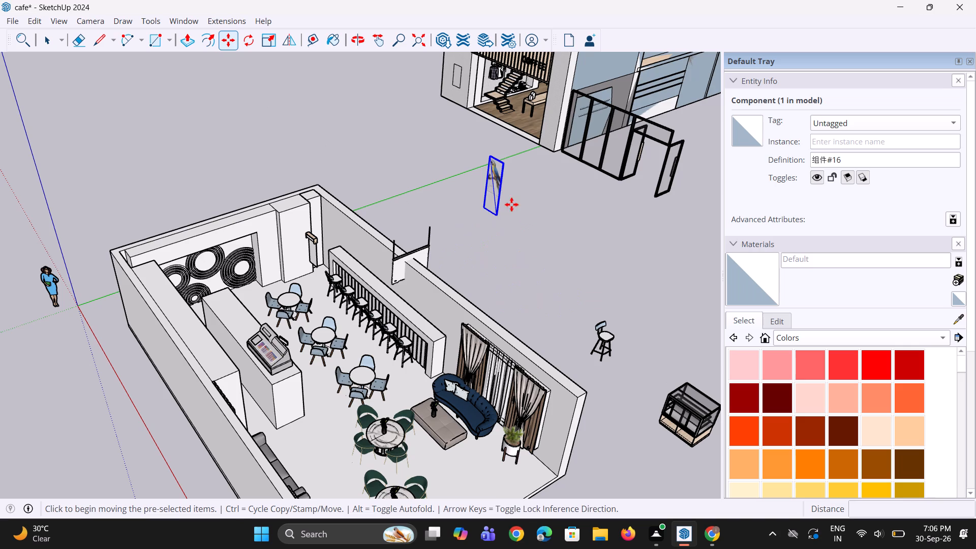
left_click(502, 167)
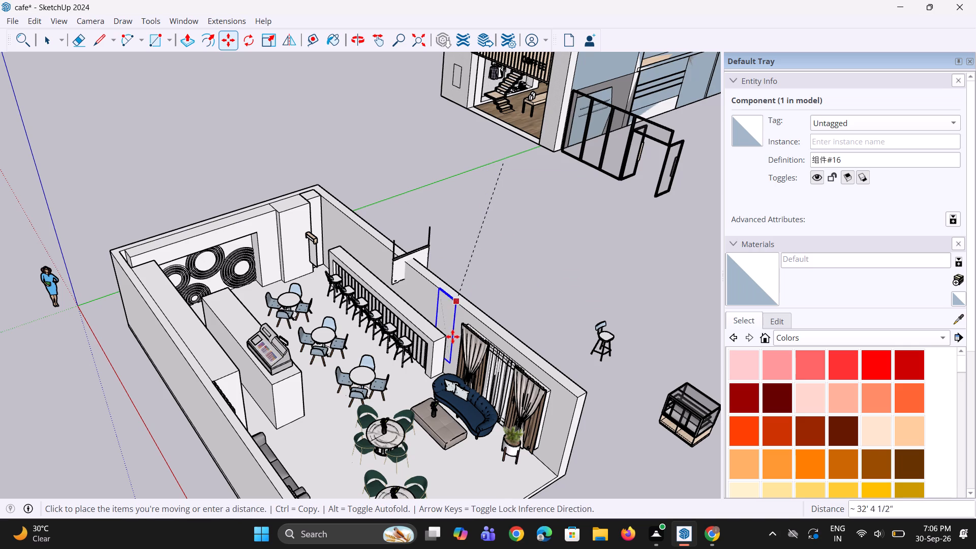
scroll(454, 344, "up", 6)
middle_click_drag(464, 343, 520, 329)
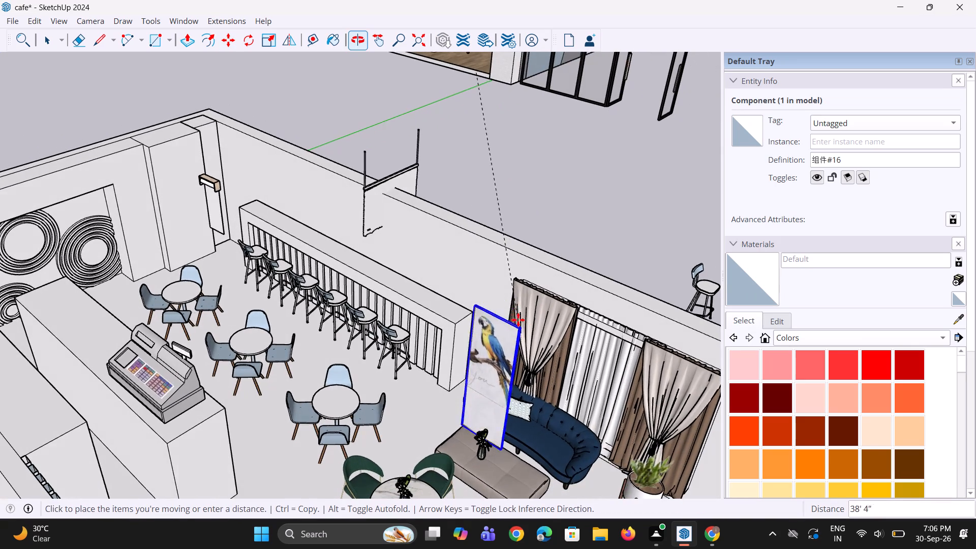
scroll(513, 289, "up", 5)
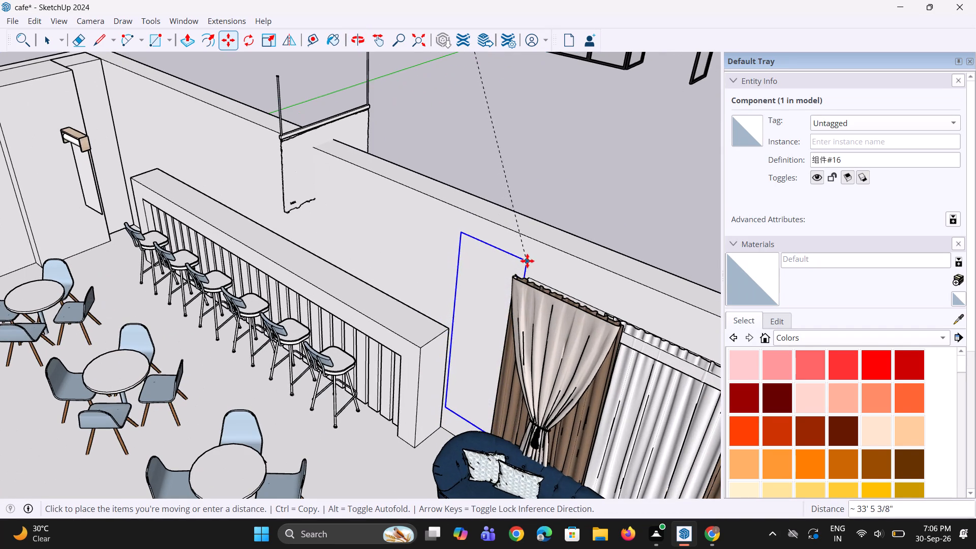
left_click(509, 286)
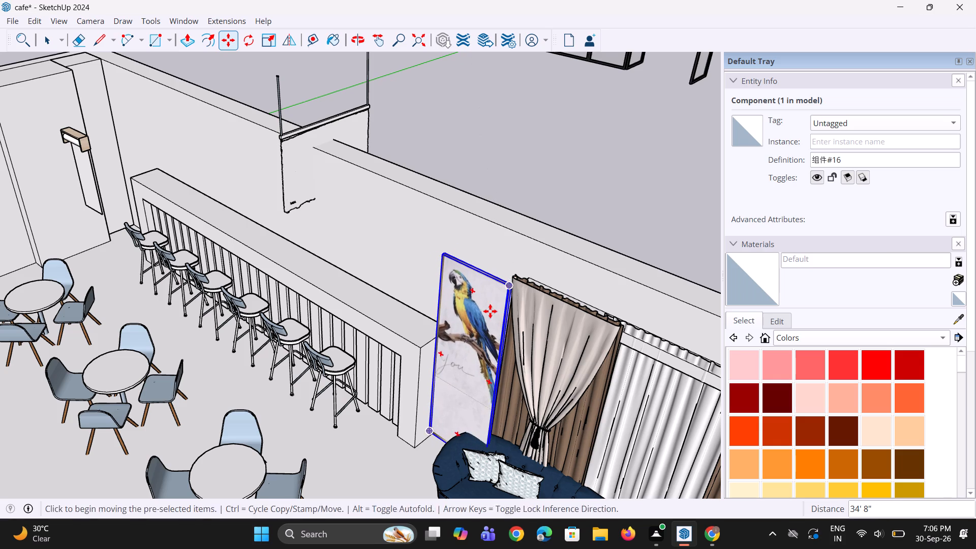
Scale the parrot picture down uniformly from its upper corner to a factor of about 0.78.
middle_click_drag(452, 378, 520, 328)
scroll(492, 324, "down", 8)
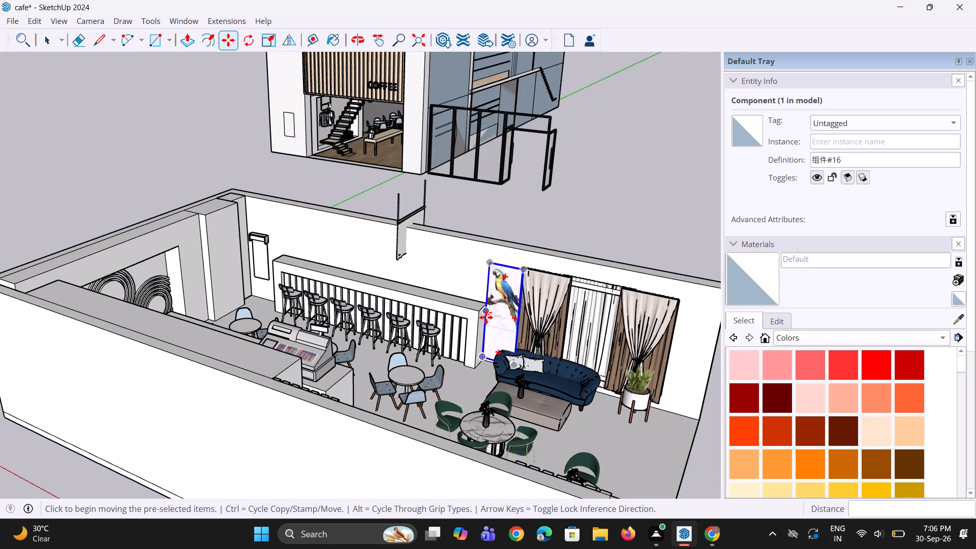
key("s")
left_click(524, 267)
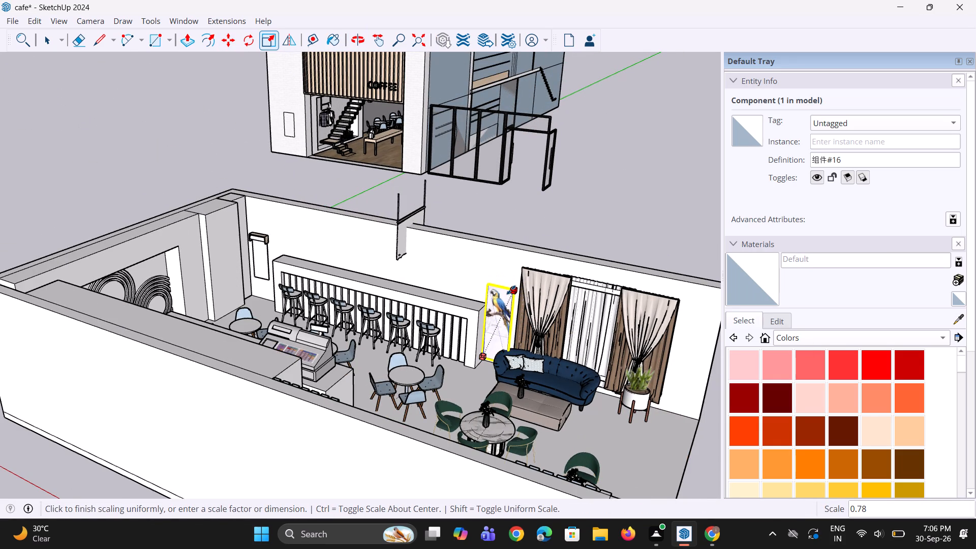
left_click(511, 290)
Raise the parrot picture about 2' 6" beside the curtains.
middle_click_drag(511, 326, 478, 343)
scroll(514, 311, "up", 3)
key("m")
middle_click_drag(512, 315, 499, 326)
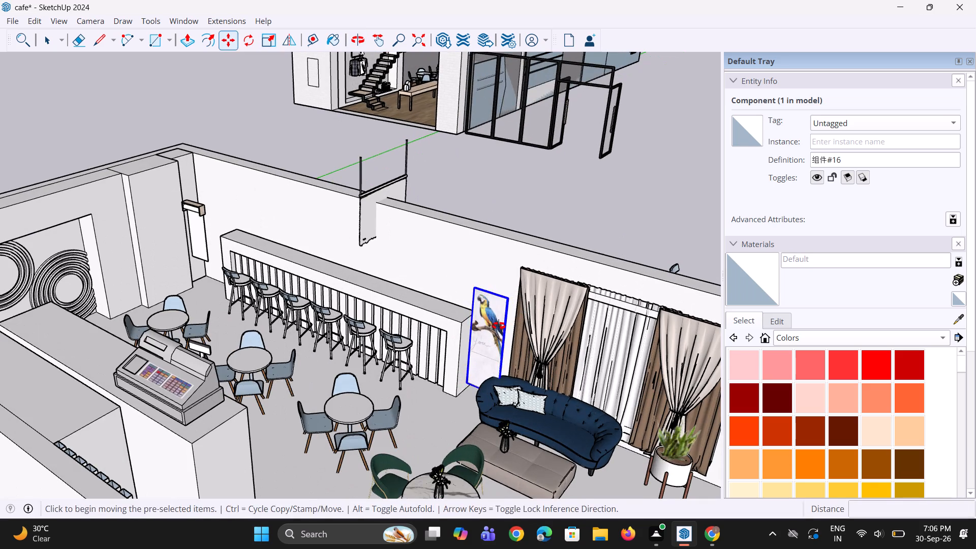
middle_click_drag(499, 326, 468, 339)
left_click(485, 325)
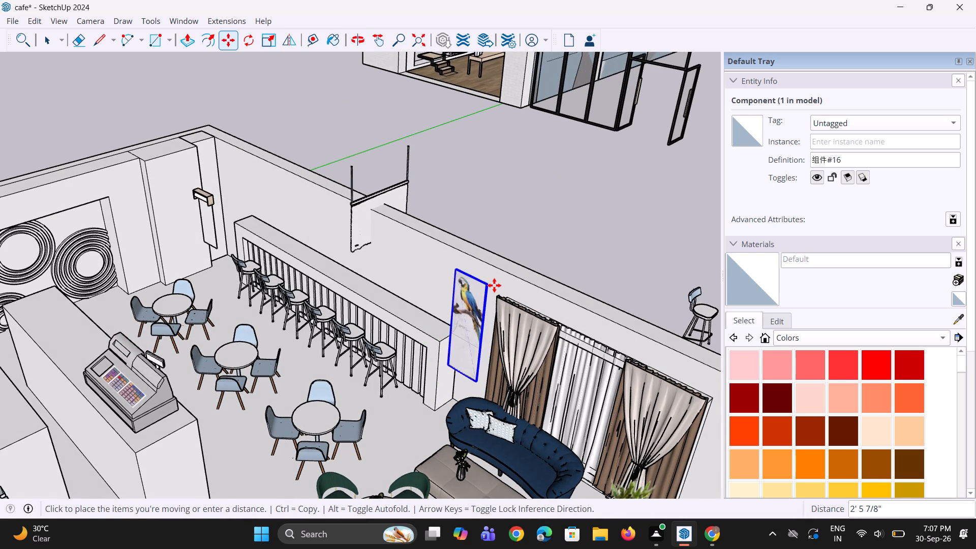
left_click(494, 285)
Move the parrot picture about 8 3/4" along the green axis toward the long wall, and deselect it.
middle_click_drag(504, 295, 411, 337)
scroll(403, 351, "up", 3)
left_click(403, 348)
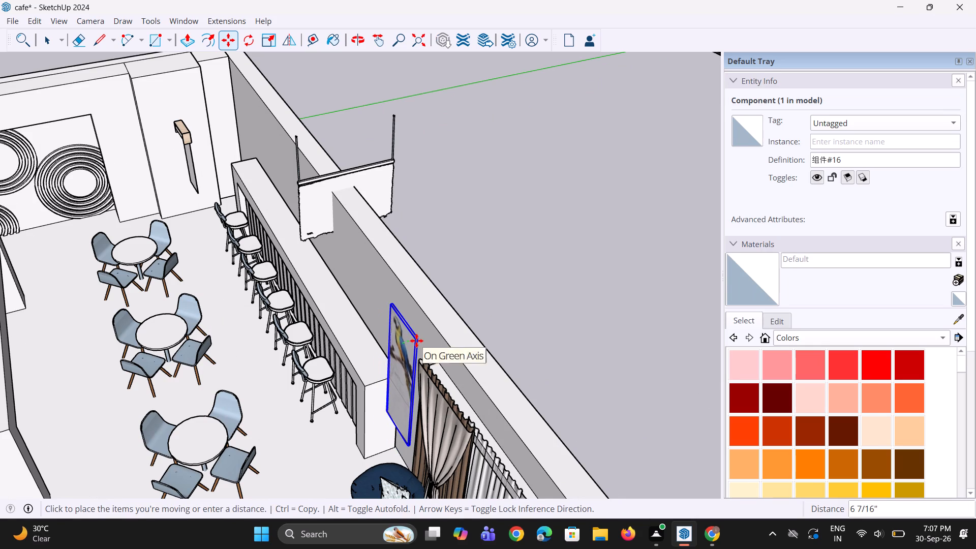
left_click(420, 338)
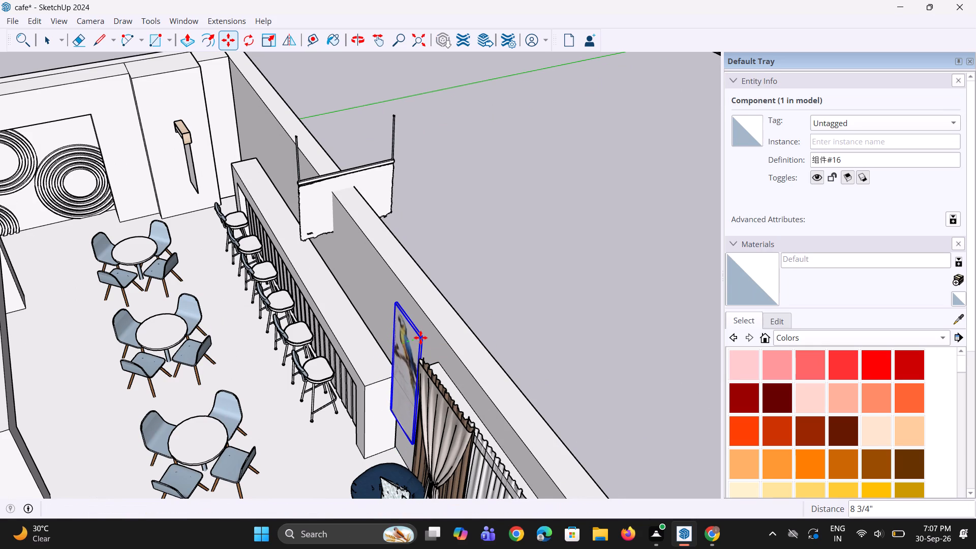
middle_click_drag(371, 381, 527, 355)
scroll(518, 346, "down", 4)
middle_click_drag(501, 336, 500, 314)
key("space")
key("space")
left_click(605, 210)
Move the Joan Miro piece about 12' 5" out of the long wall into the open area outside.
left_click(437, 240)
scroll(416, 267, "down", 2)
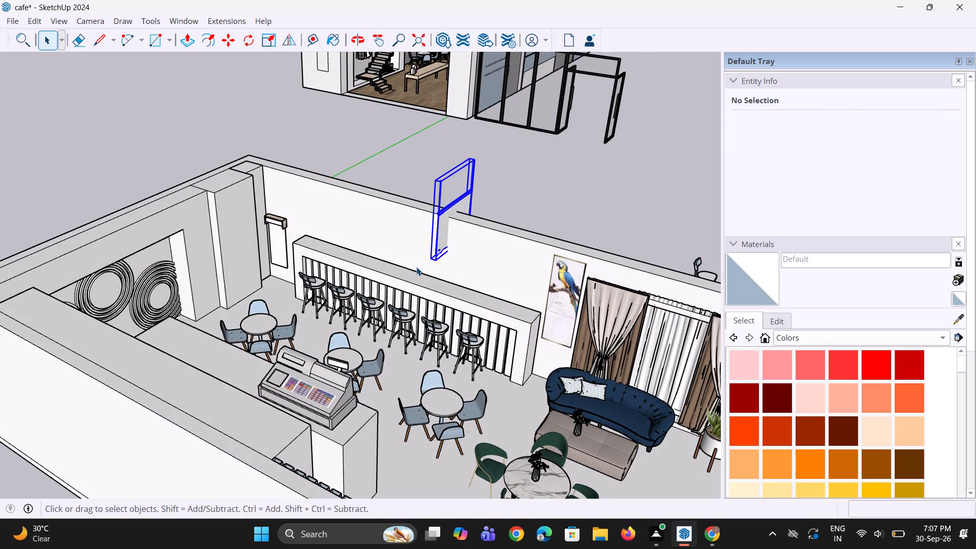
scroll(416, 267, "down", 3)
middle_click_drag(437, 285, 23, 301)
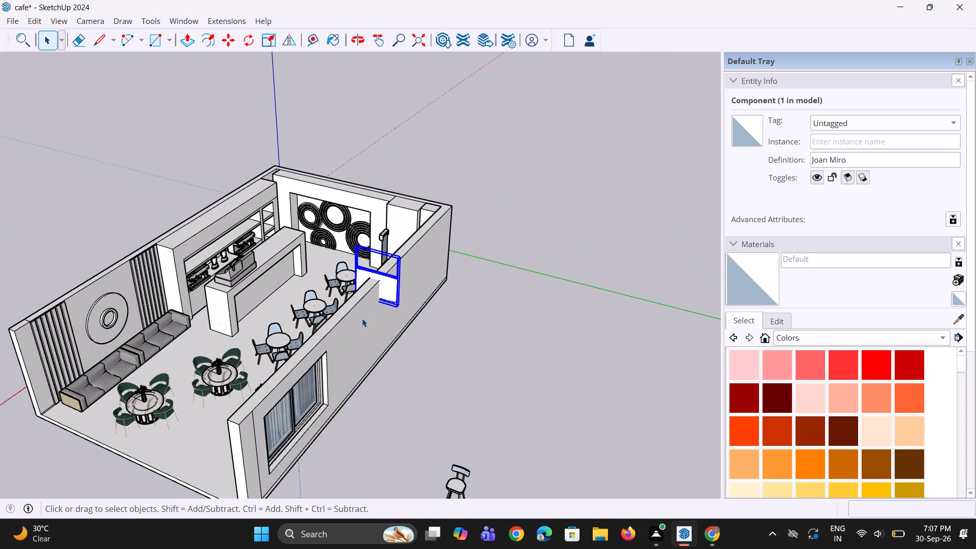
key("m")
left_click(399, 308)
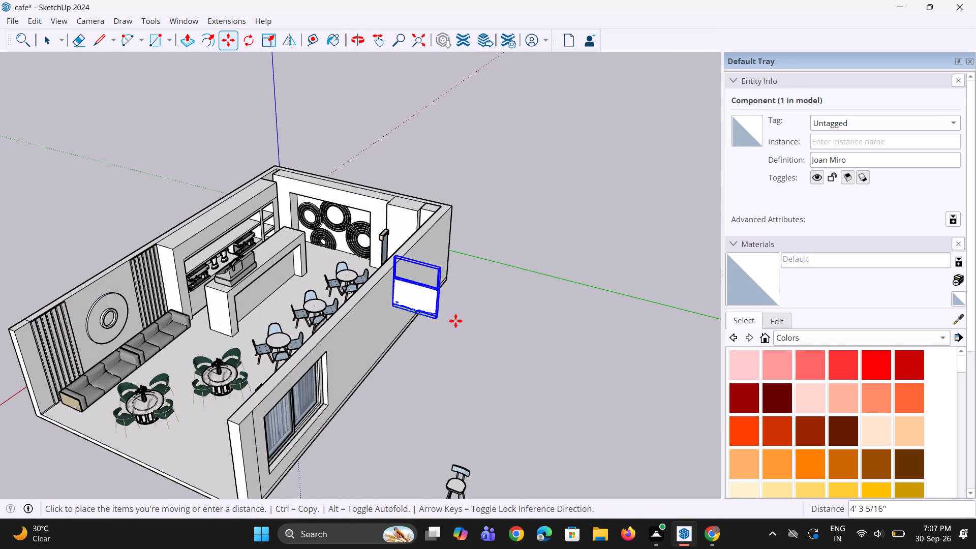
left_click(511, 343)
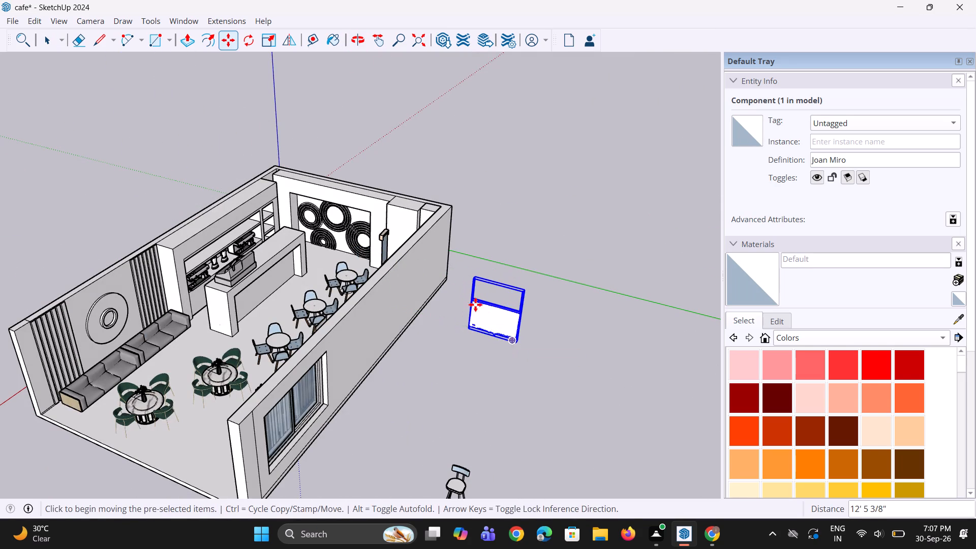
Rotate the Joan Miro piece 90° around the vertical axis so it runs parallel to the long wall.
left_click(241, 44)
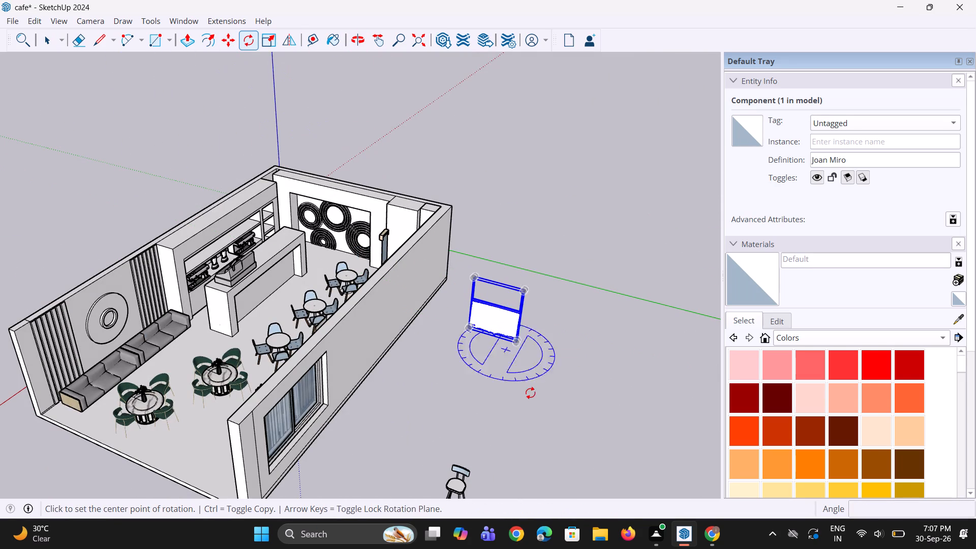
left_click(488, 385)
left_click(568, 405)
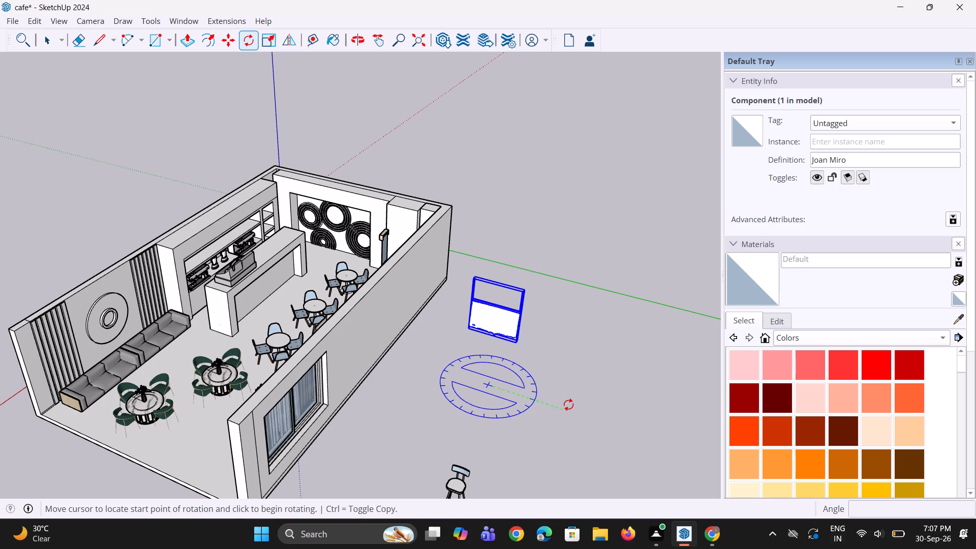
left_click(583, 221)
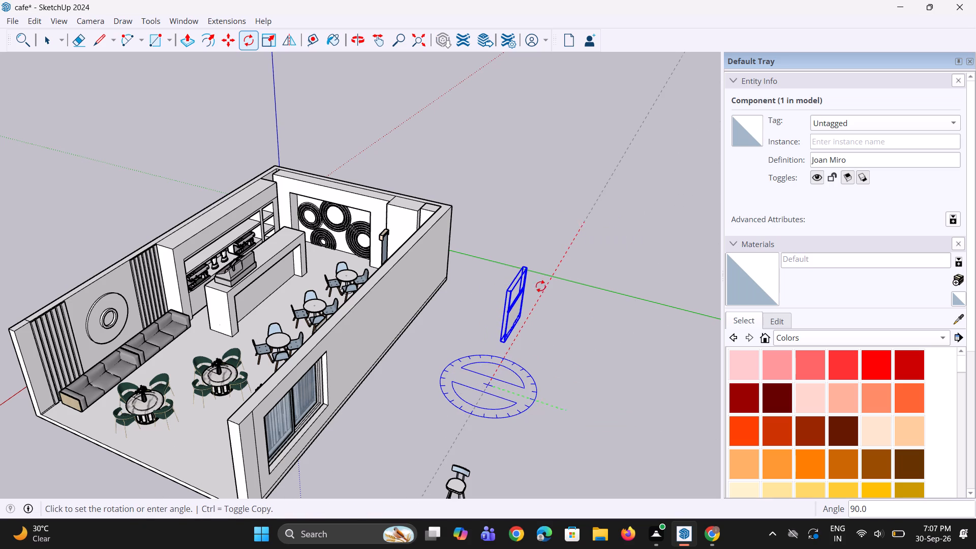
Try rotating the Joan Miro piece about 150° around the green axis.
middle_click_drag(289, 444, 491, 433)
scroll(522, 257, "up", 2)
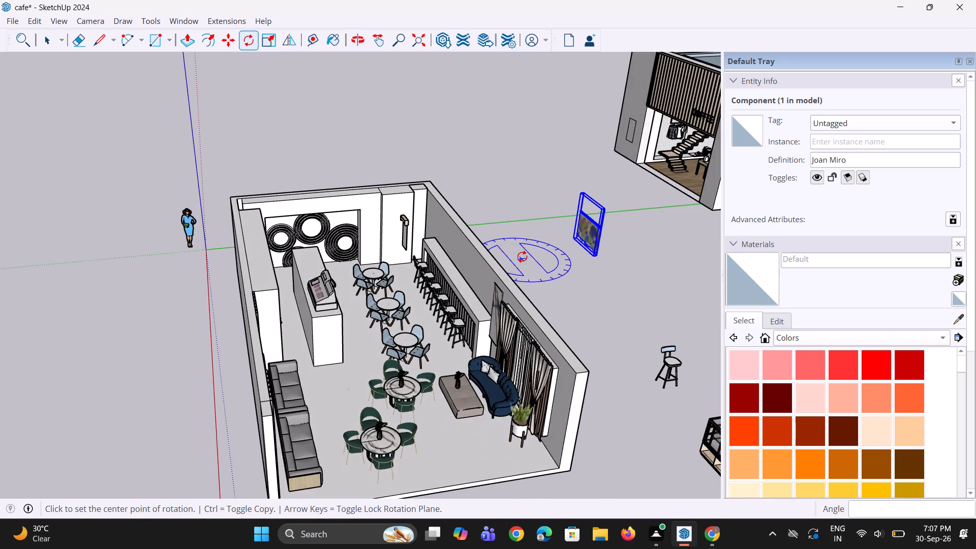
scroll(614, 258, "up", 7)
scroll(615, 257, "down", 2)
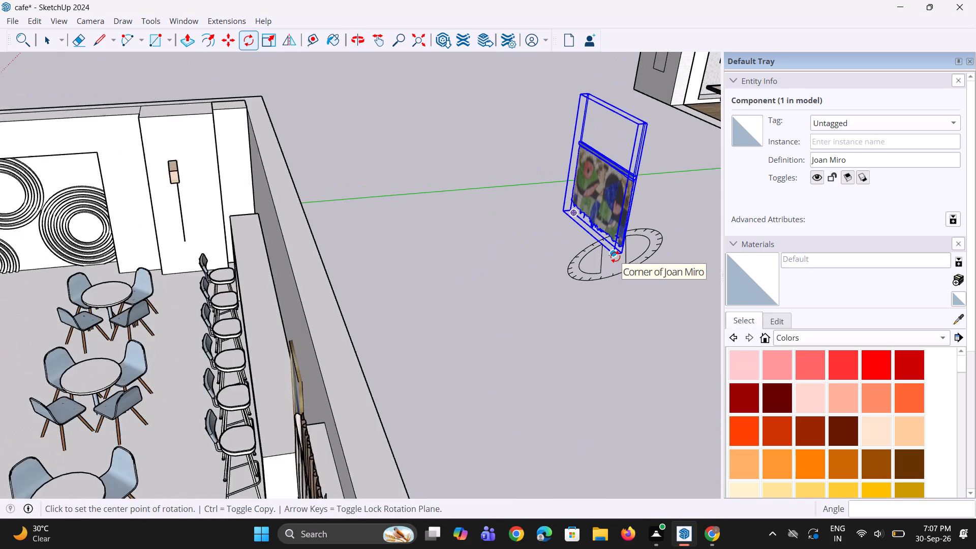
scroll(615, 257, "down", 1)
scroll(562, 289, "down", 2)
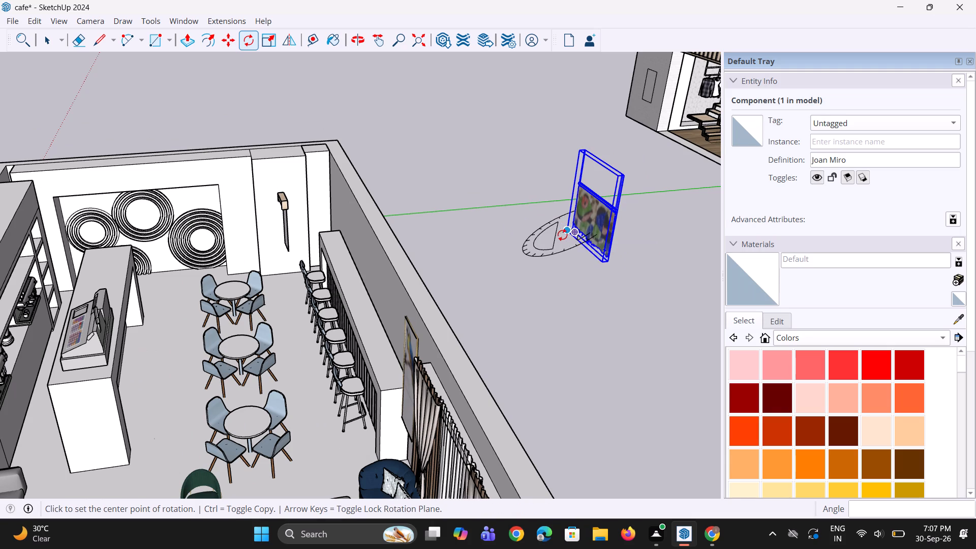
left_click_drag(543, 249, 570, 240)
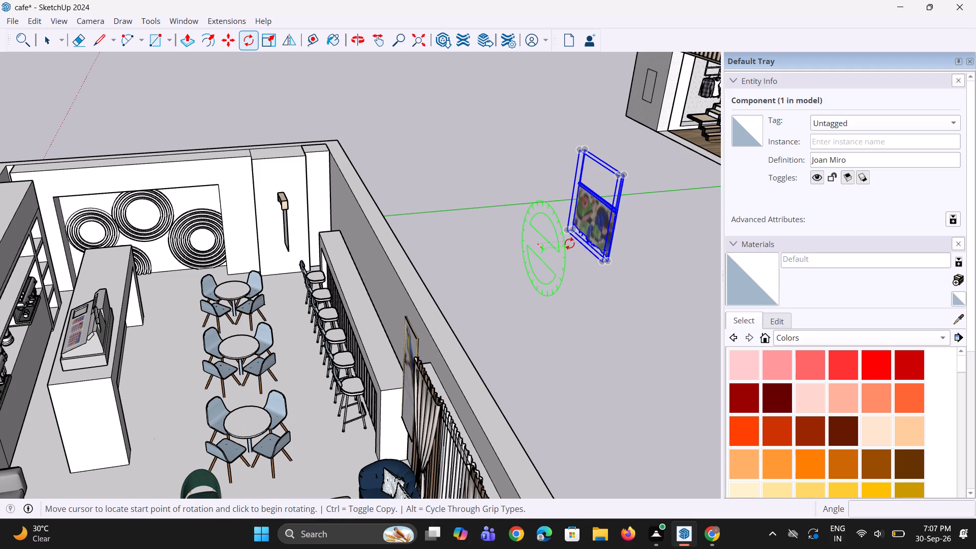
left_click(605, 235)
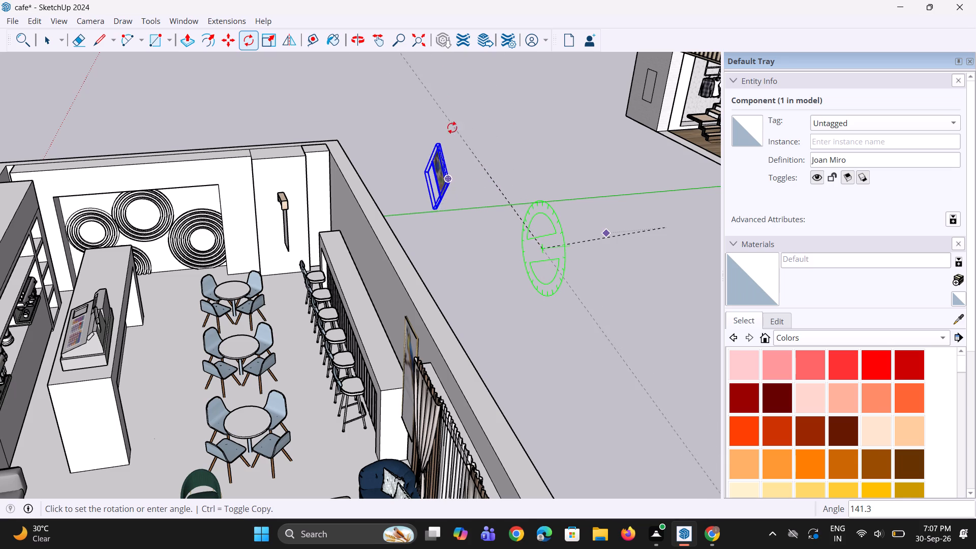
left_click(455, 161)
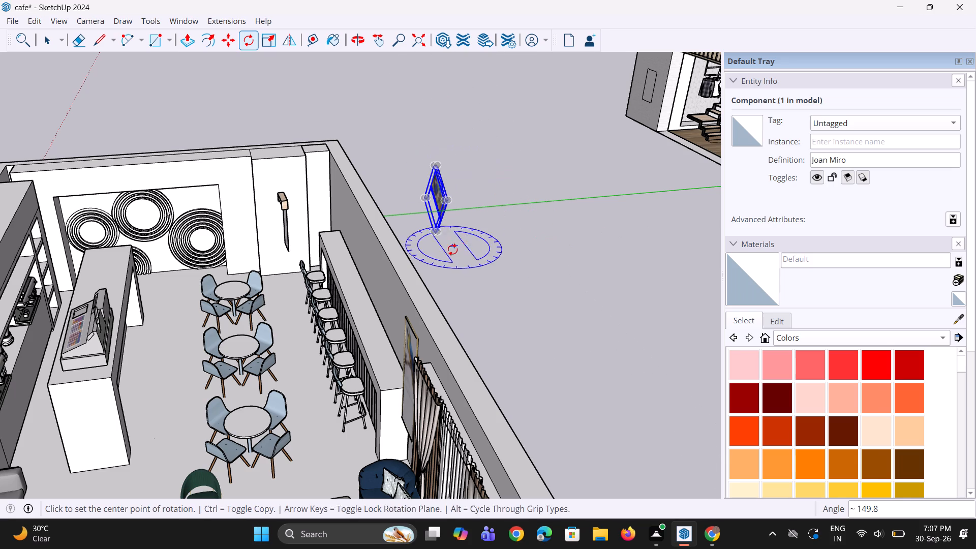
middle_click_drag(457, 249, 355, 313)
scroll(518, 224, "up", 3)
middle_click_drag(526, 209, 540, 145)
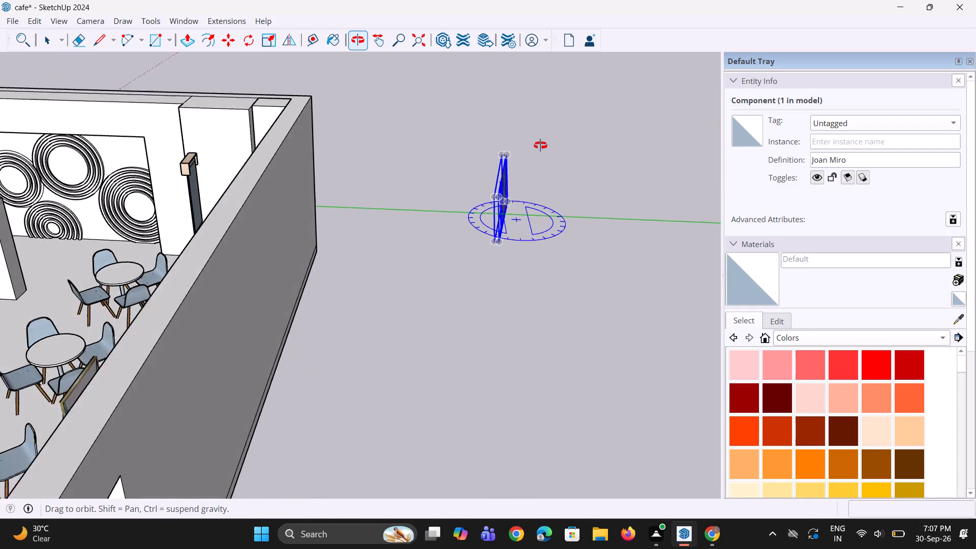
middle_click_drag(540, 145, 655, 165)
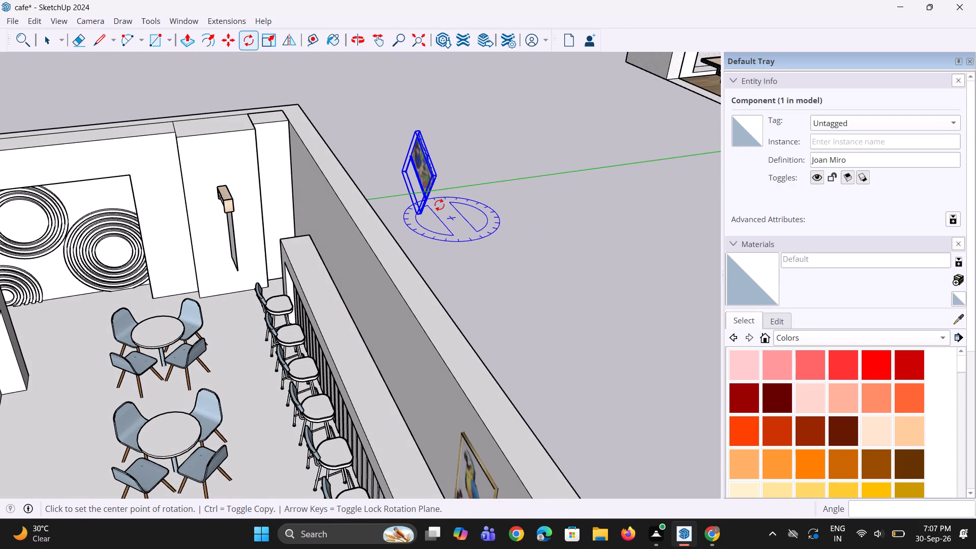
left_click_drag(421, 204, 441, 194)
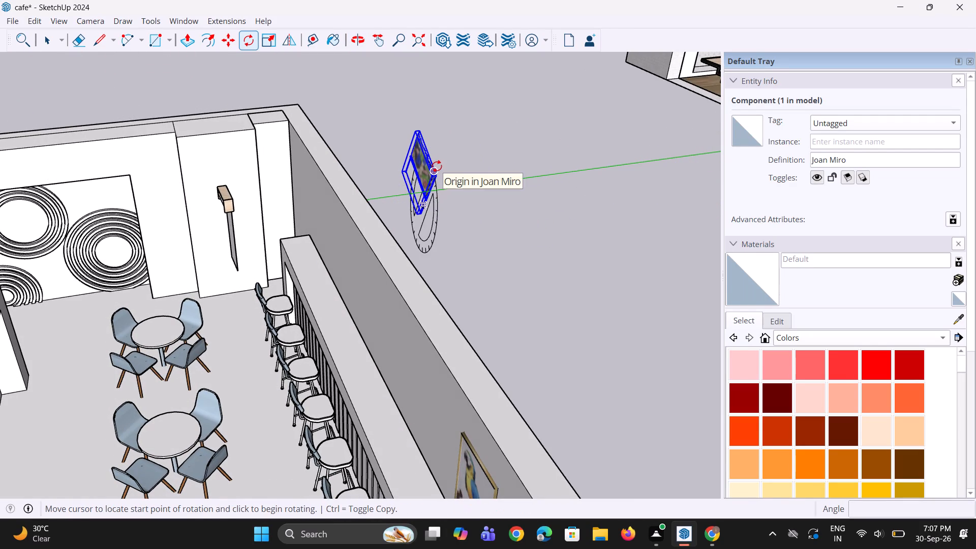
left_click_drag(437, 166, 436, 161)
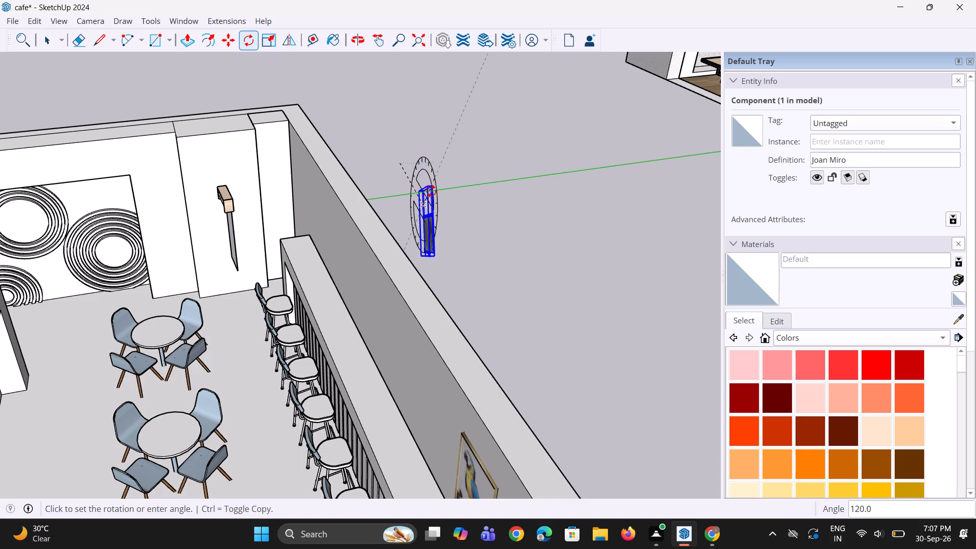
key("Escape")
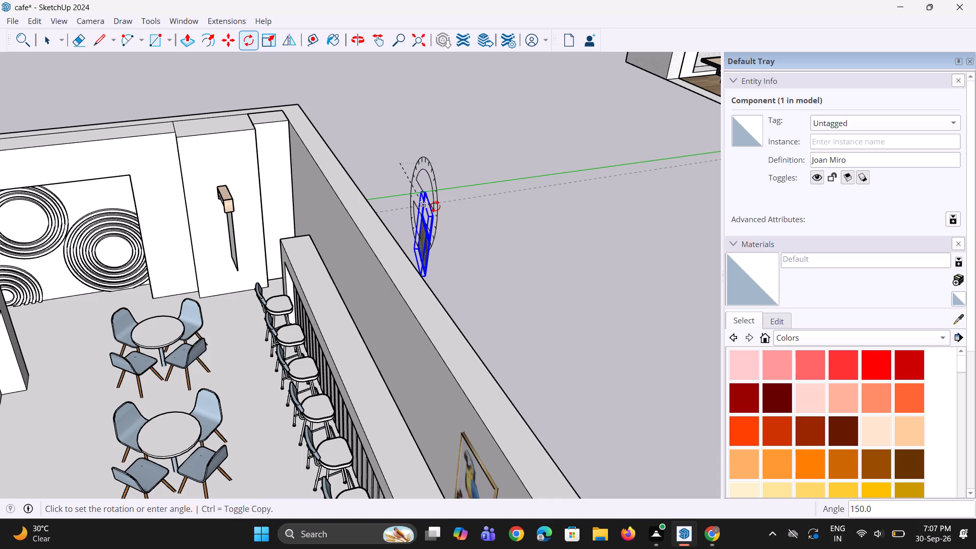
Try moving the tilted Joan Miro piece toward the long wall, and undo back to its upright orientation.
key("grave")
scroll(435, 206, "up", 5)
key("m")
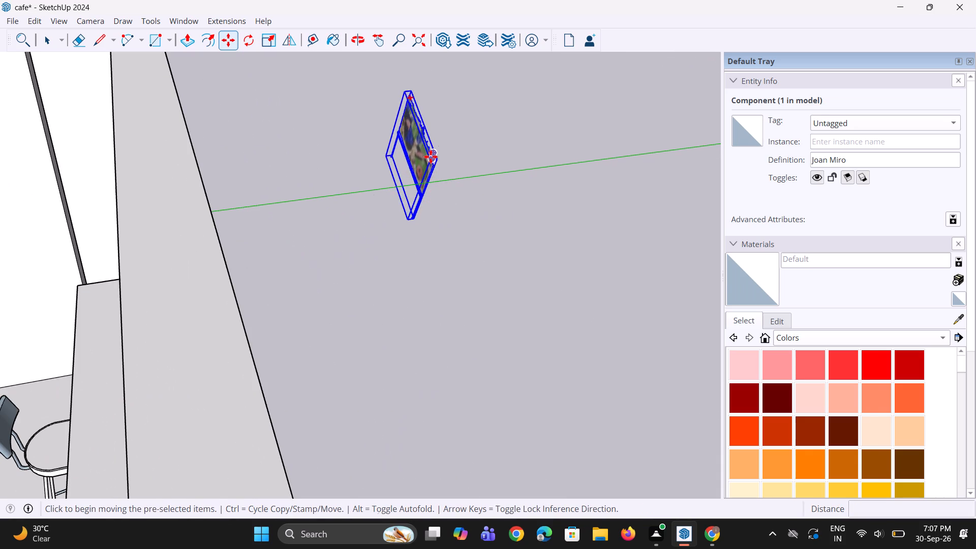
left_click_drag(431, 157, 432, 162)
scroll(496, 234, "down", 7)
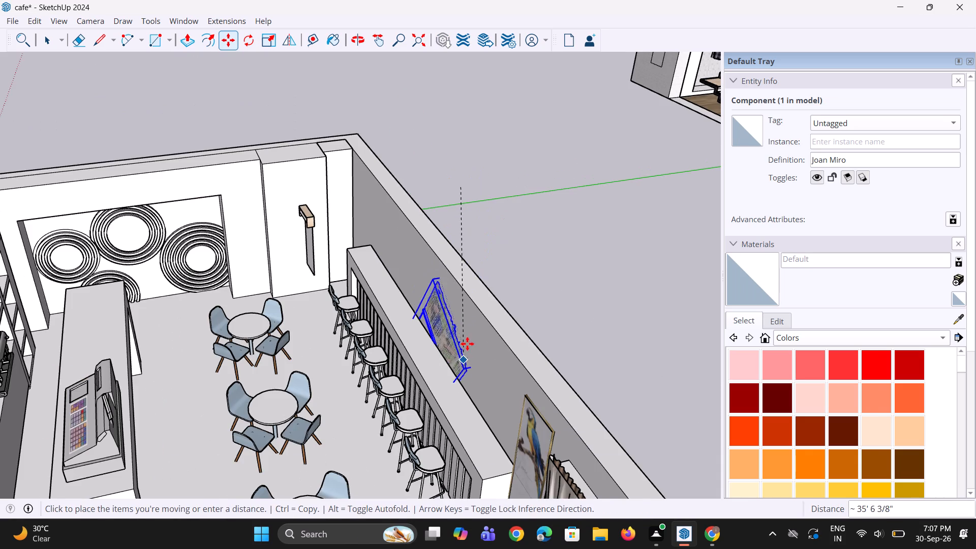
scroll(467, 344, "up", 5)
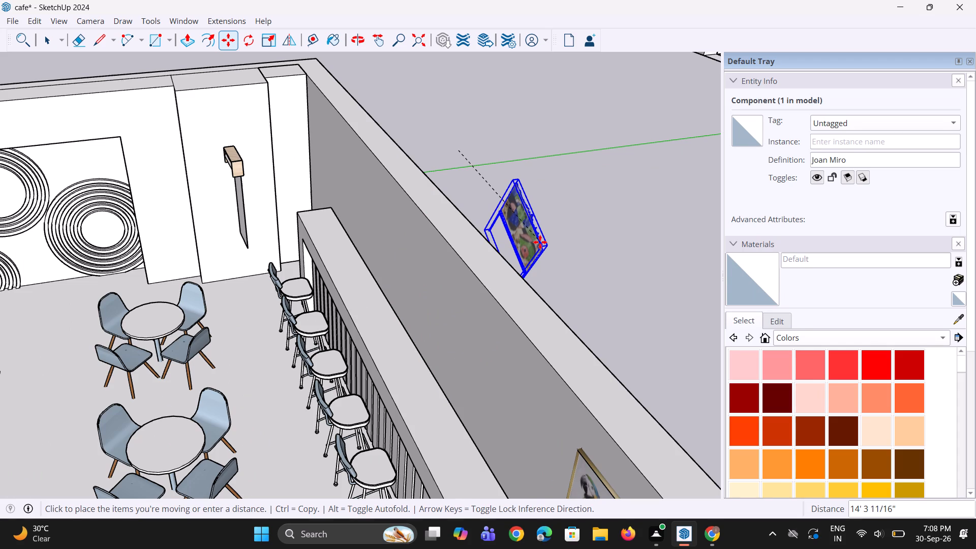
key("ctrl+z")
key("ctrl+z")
Move the Joan Miro piece about 14' 11" back to the long wall above the bar counter, and deselect it.
scroll(365, 268, "down", 5)
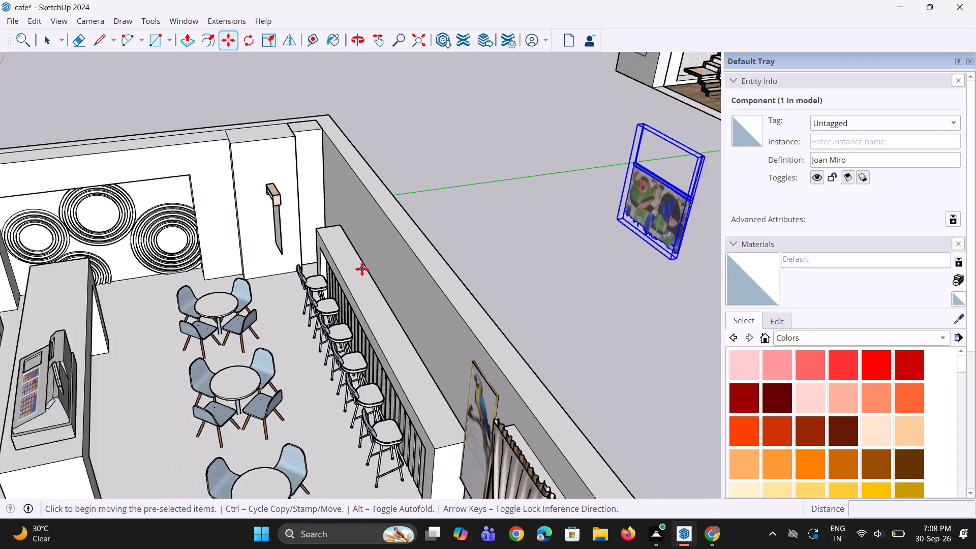
scroll(362, 269, "down", 1)
scroll(597, 222, "up", 1)
key("m")
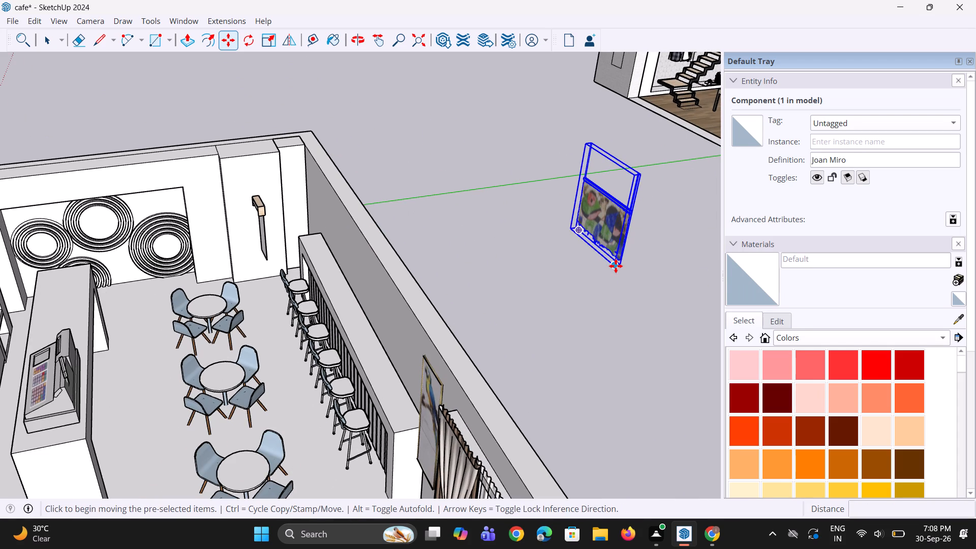
left_click(616, 266)
scroll(399, 354, "up", 4)
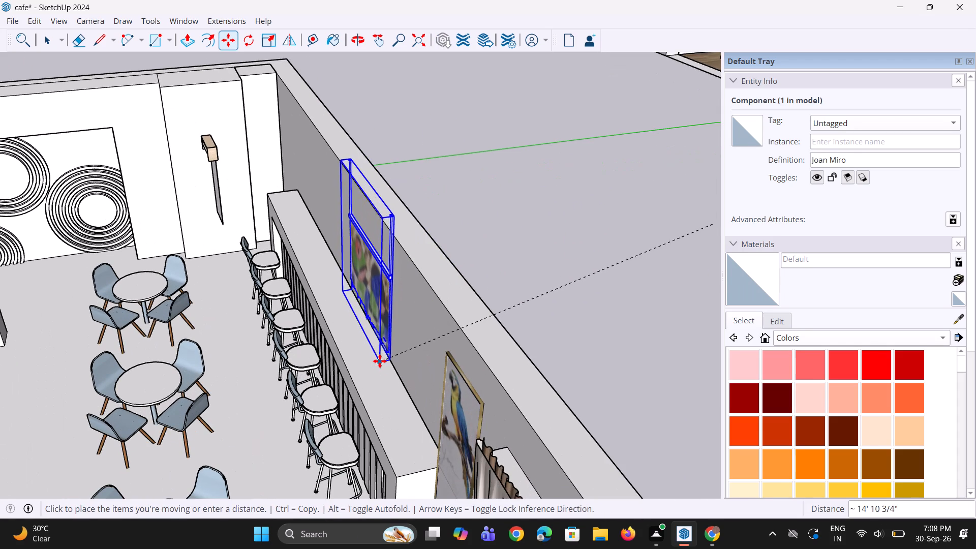
left_click(380, 360)
middle_click_drag(380, 360, 545, 320)
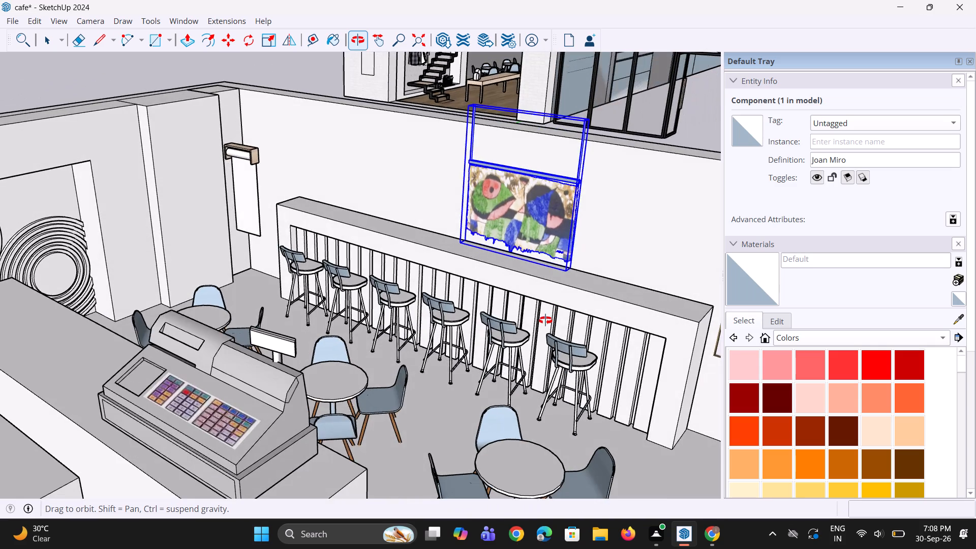
middle_click_drag(545, 320, 547, 315)
scroll(518, 314, "down", 1)
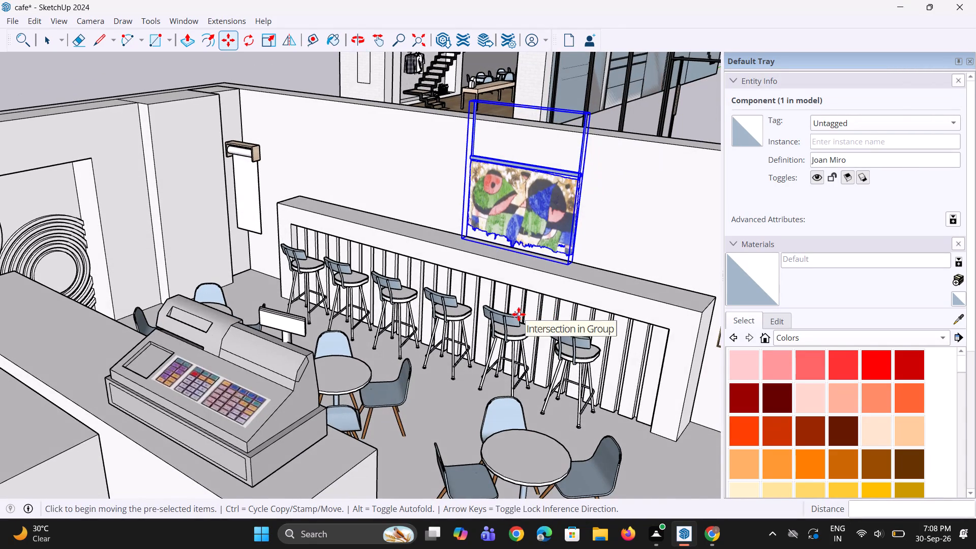
scroll(518, 314, "down", 2)
key("space")
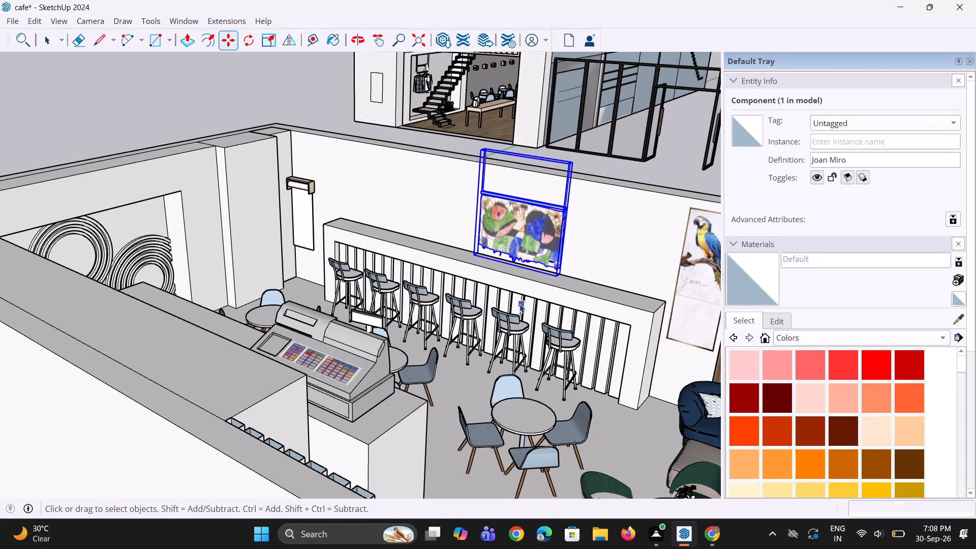
key("space")
left_click(610, 154)
Explode the outer Joan Miro component on the wall above the bar counter and clear the selection.
middle_click_drag(554, 239, 523, 263)
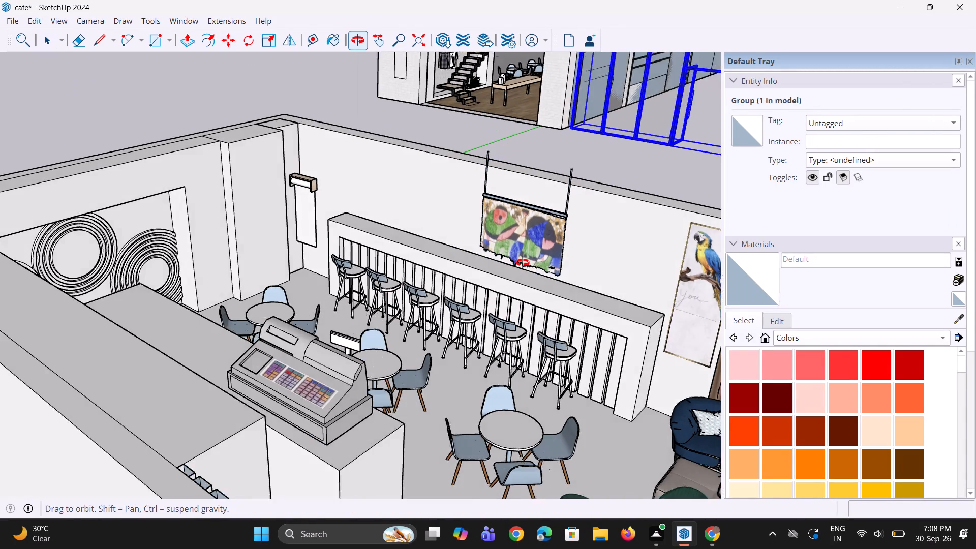
middle_click_drag(523, 263, 512, 245)
scroll(537, 225, "up", 2)
scroll(585, 207, "up", 6)
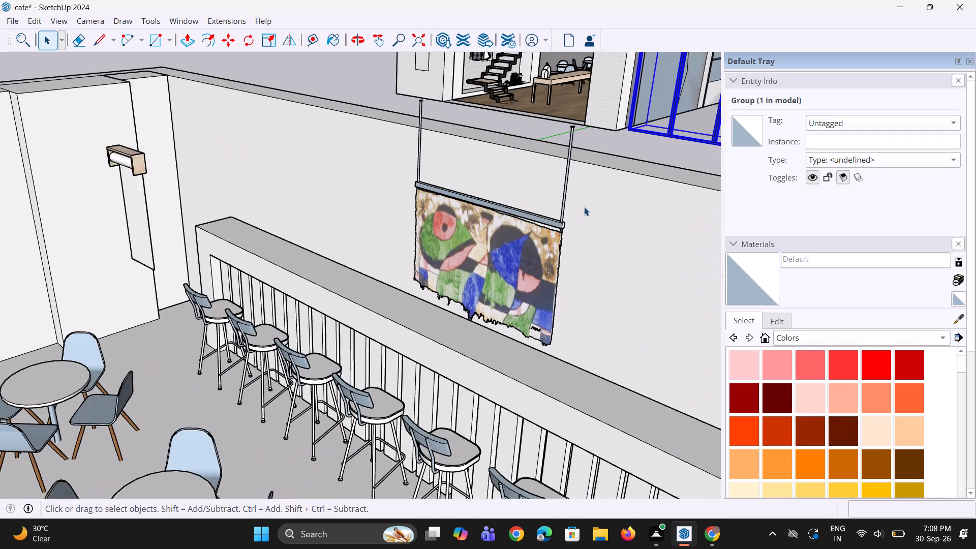
scroll(584, 207, "up", 1)
left_click(561, 197)
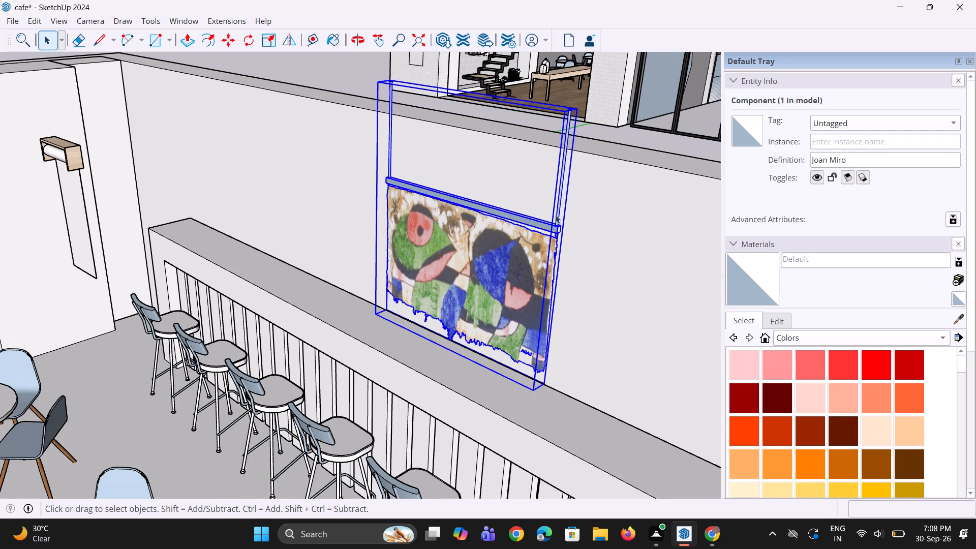
right_click(557, 210)
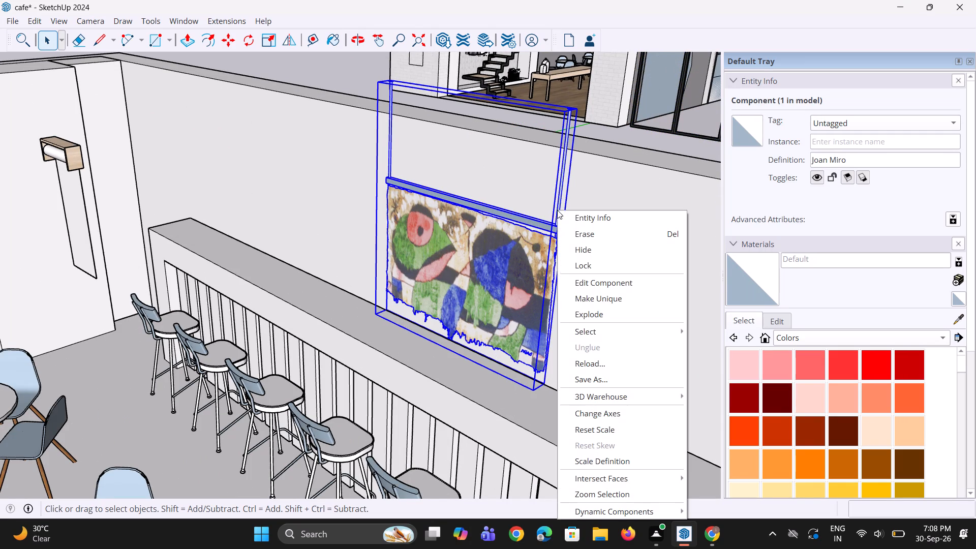
left_click(595, 307)
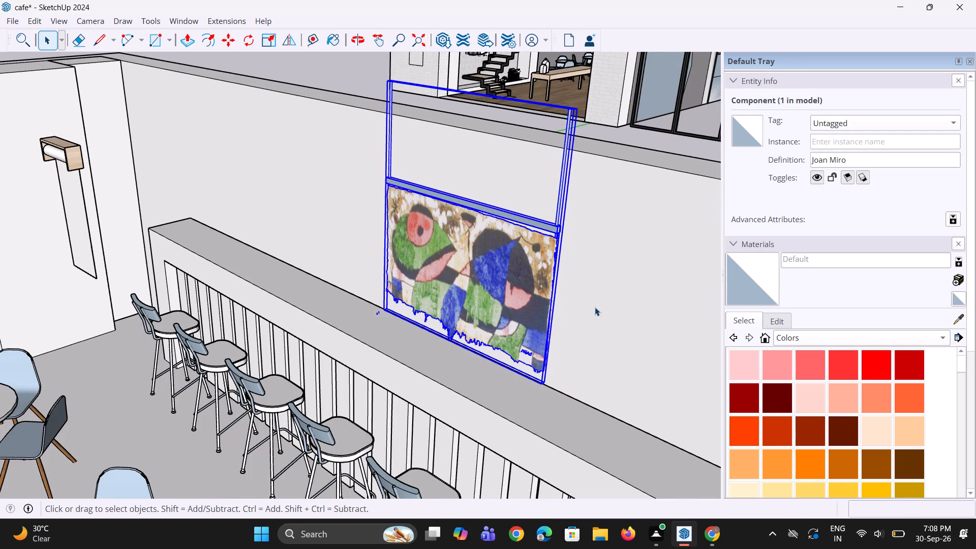
key("space")
key("space")
left_click(630, 131)
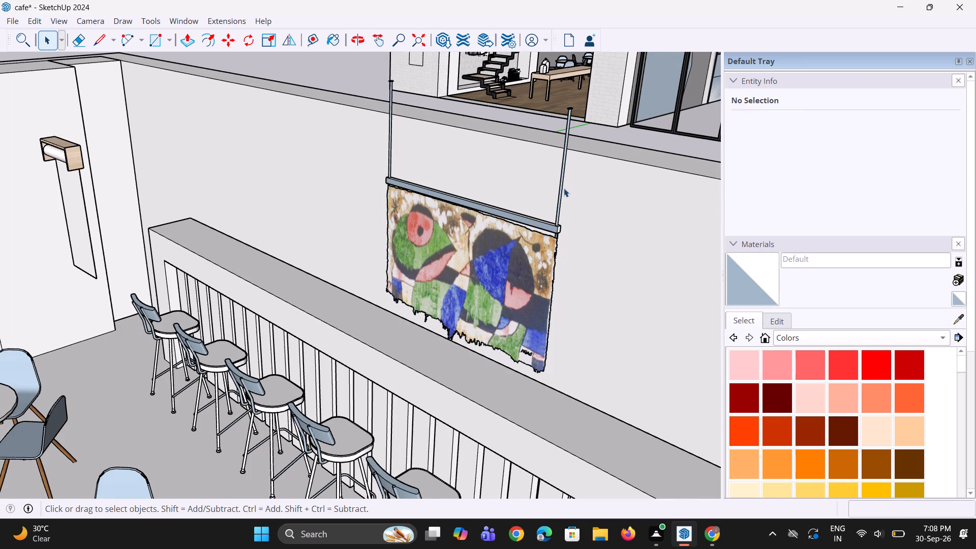
Explode the nested Joan Miro/ Wool & Hemp 1974 component into loose geometry and clear the selection.
left_click(558, 195)
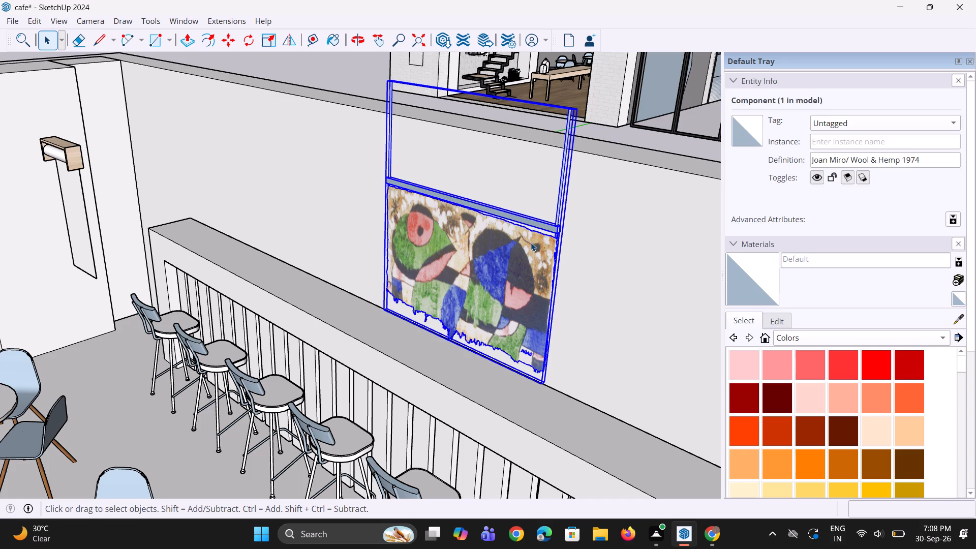
left_click_drag(531, 242, 521, 247)
right_click(518, 247)
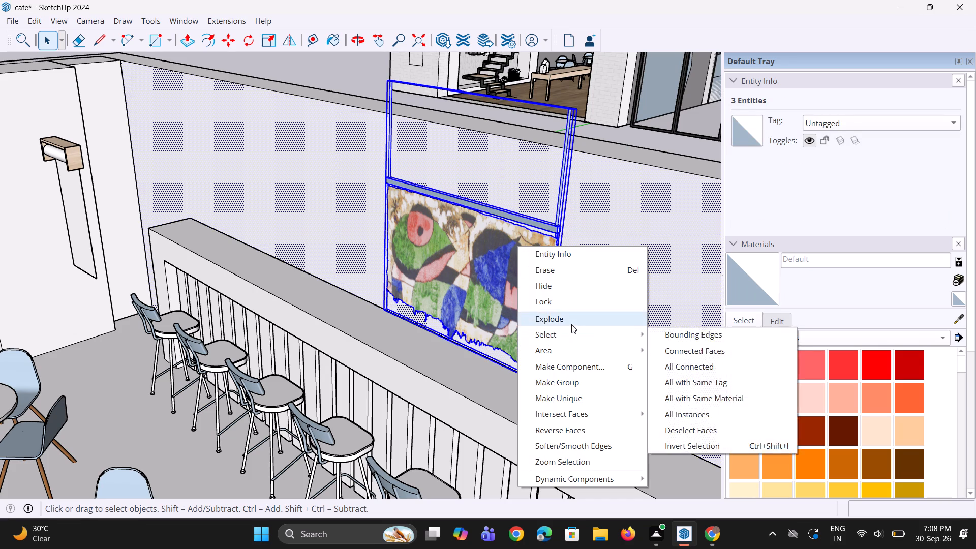
left_click(571, 324)
scroll(543, 288, "up", 1)
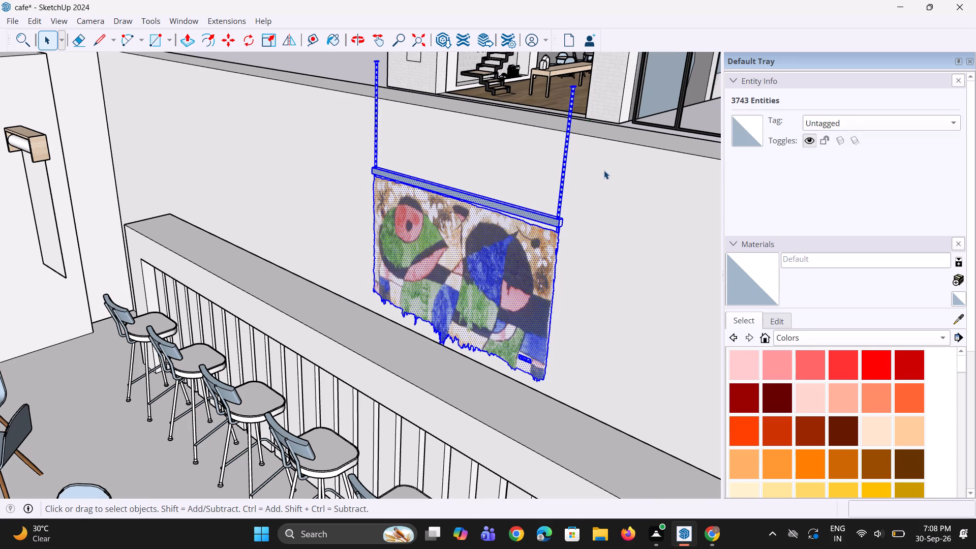
key("space")
left_click(629, 122)
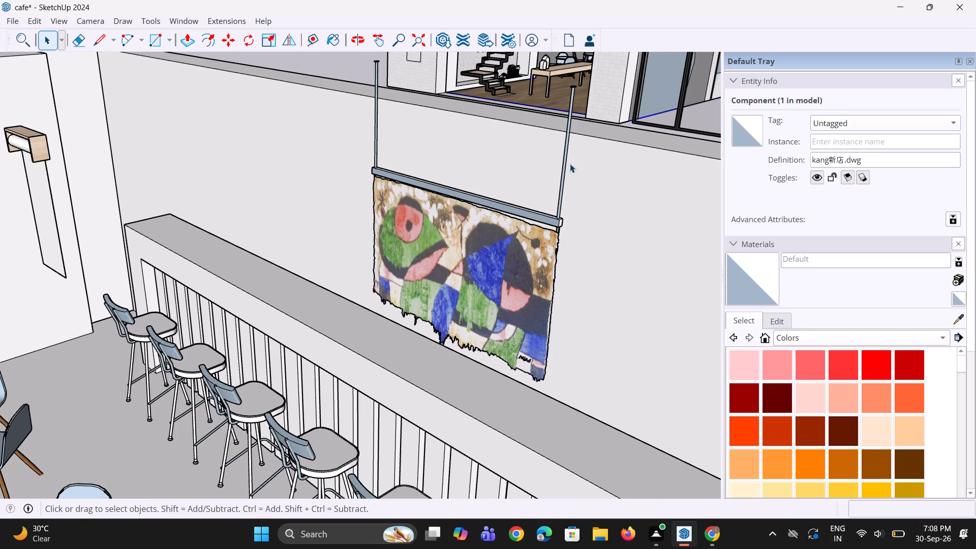
Select all the connected geometry of the Joan Miro hanging and scale it down uniformly from its upper corner.
left_click(566, 169)
left_click(563, 178)
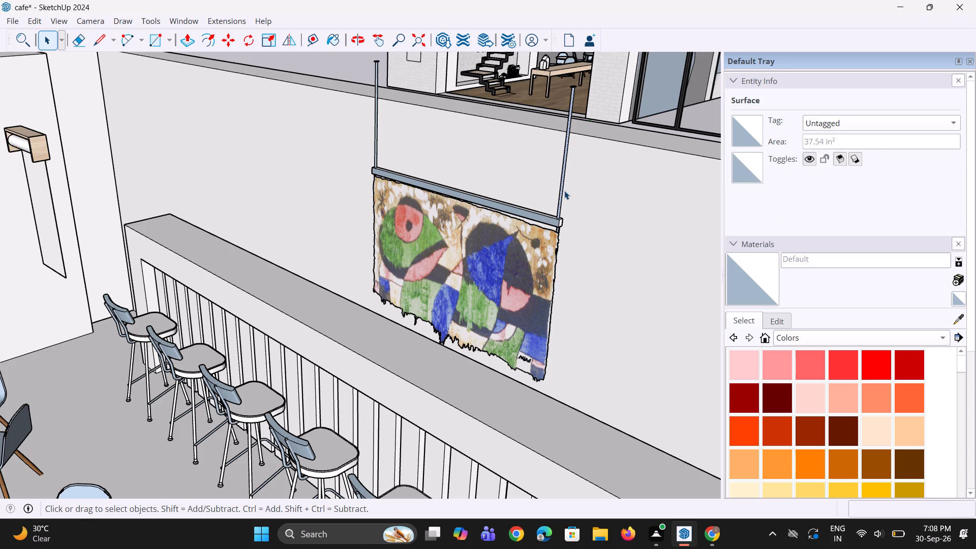
double_click(562, 184)
left_click(562, 184)
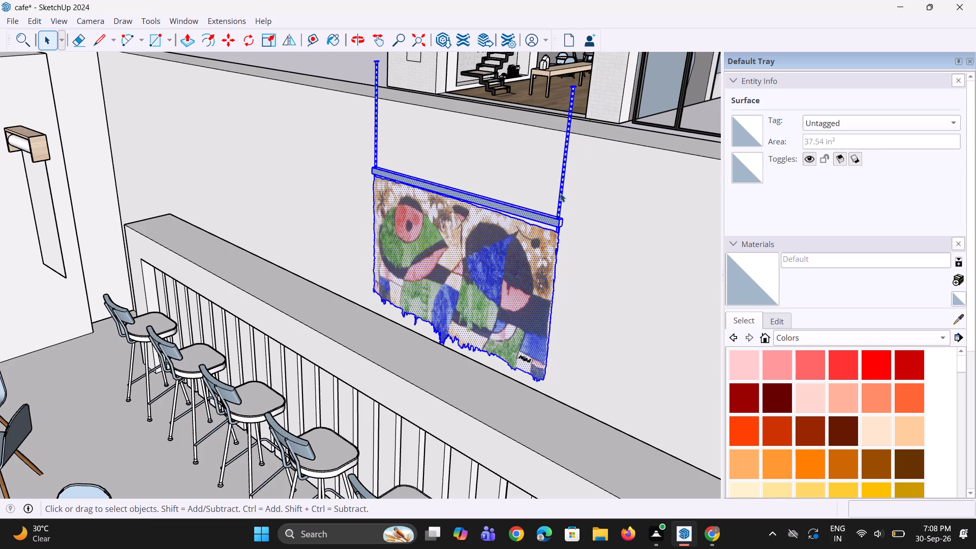
middle_click_drag(554, 233, 483, 248)
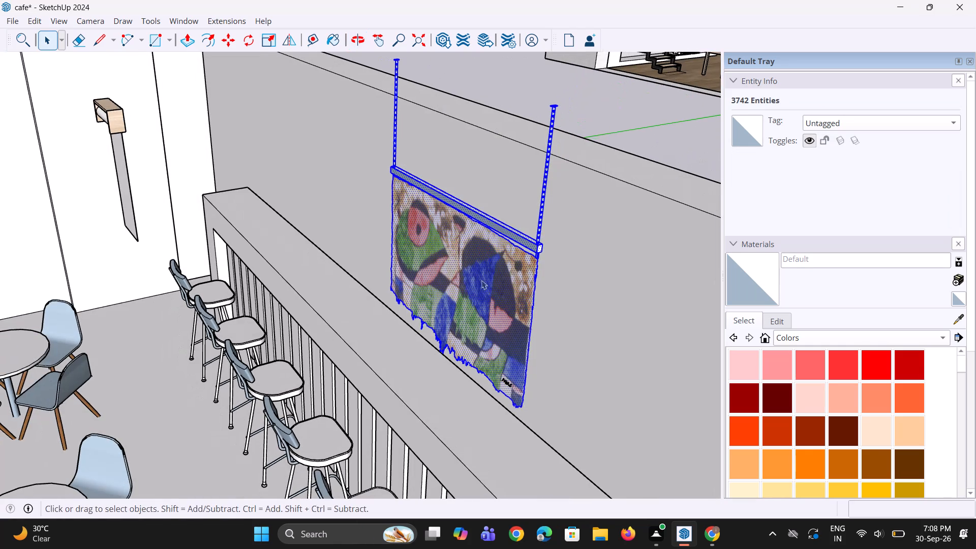
key("m")
left_click(547, 248)
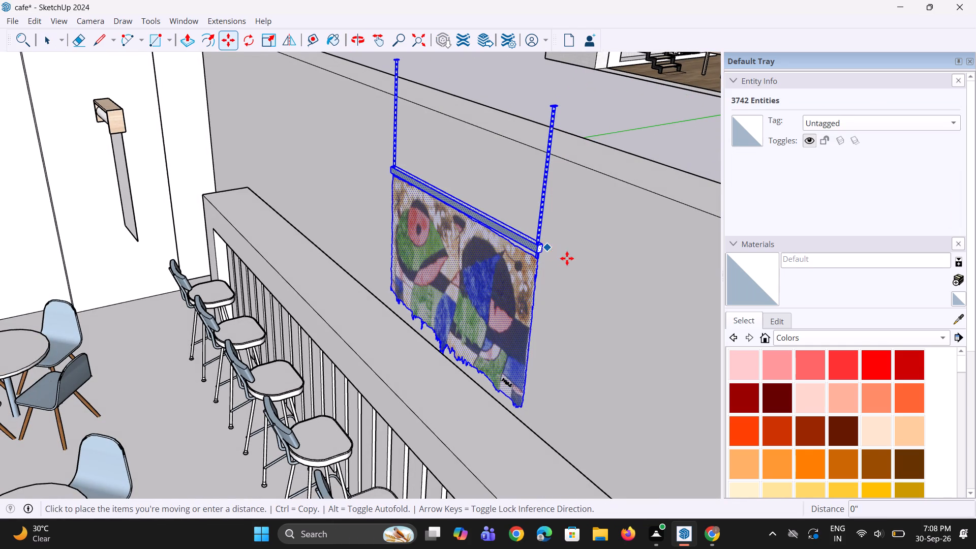
key("s")
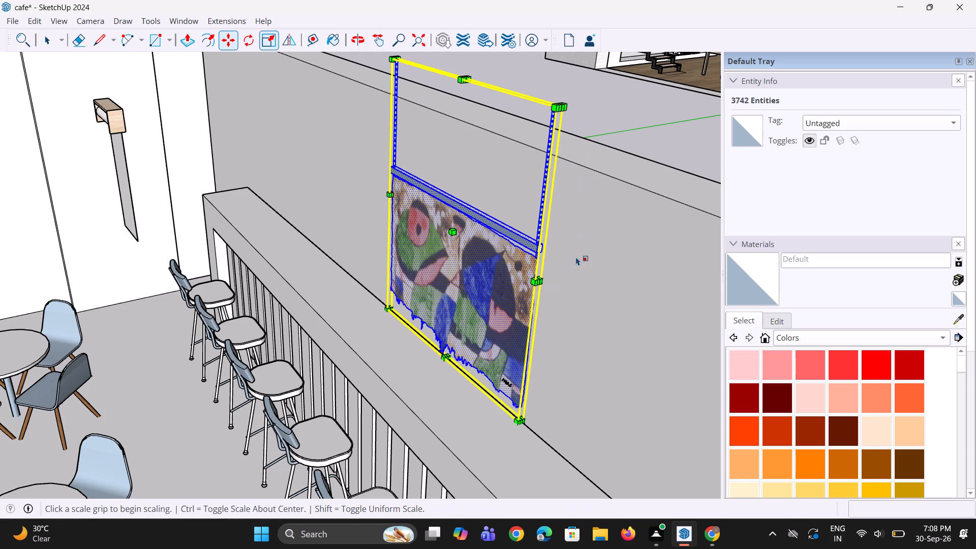
left_click(558, 110)
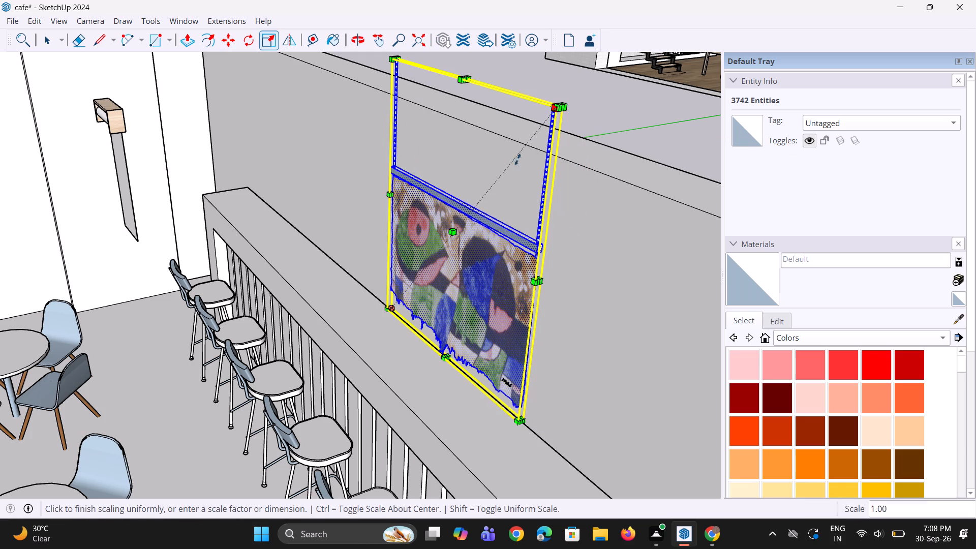
left_click(494, 230)
Raise the scaled Joan Miro hanging about 9" up the wall above the bar counter.
middle_click_drag(330, 388, 421, 330)
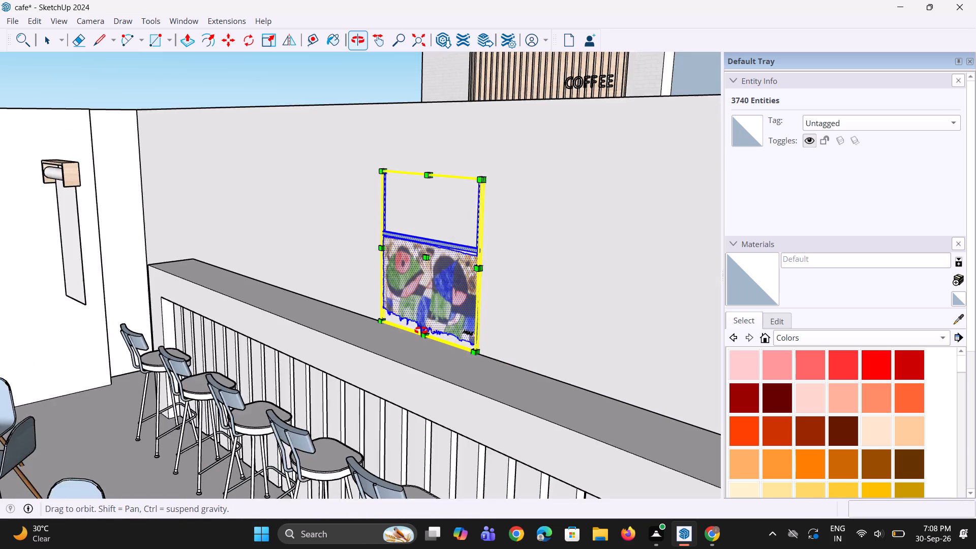
middle_click_drag(421, 330, 456, 330)
scroll(403, 339, "up", 3)
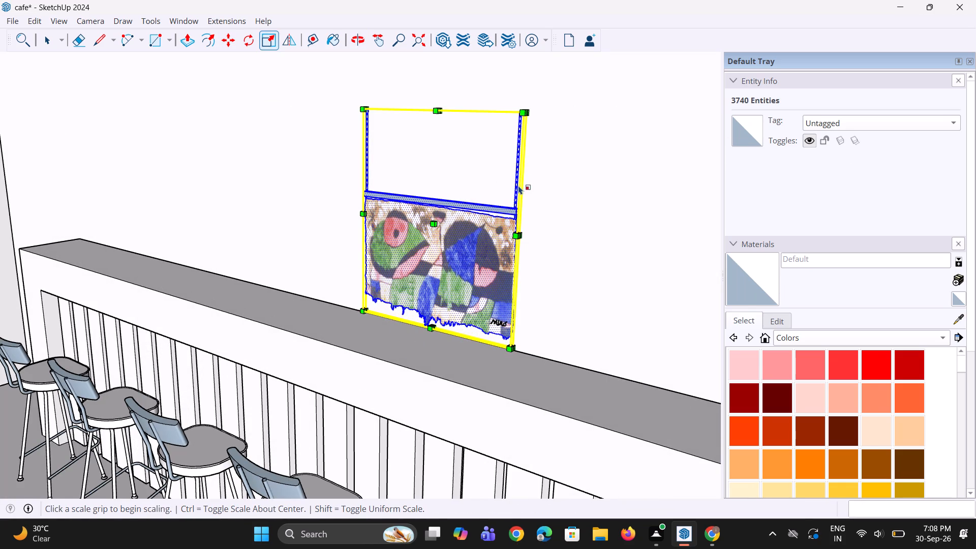
key("m")
left_click(524, 113)
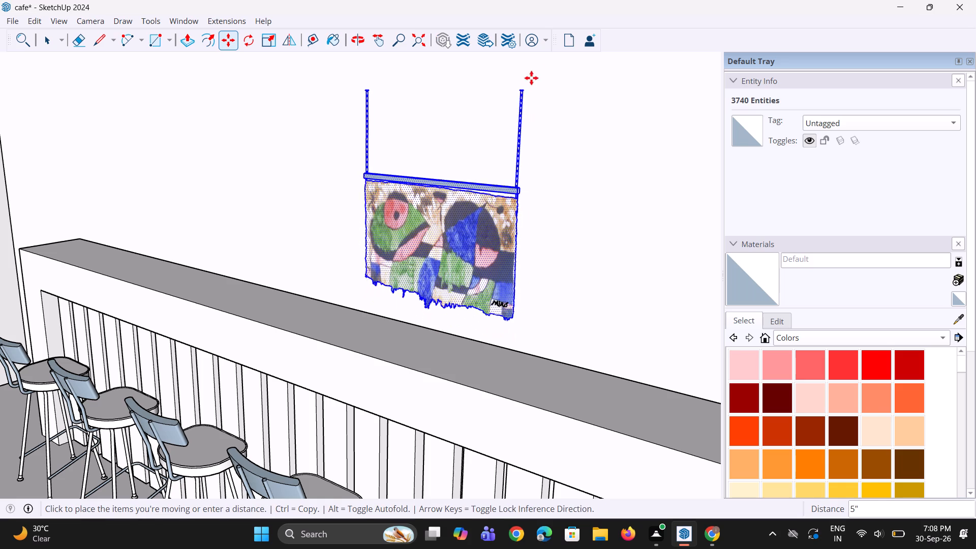
left_click(527, 56)
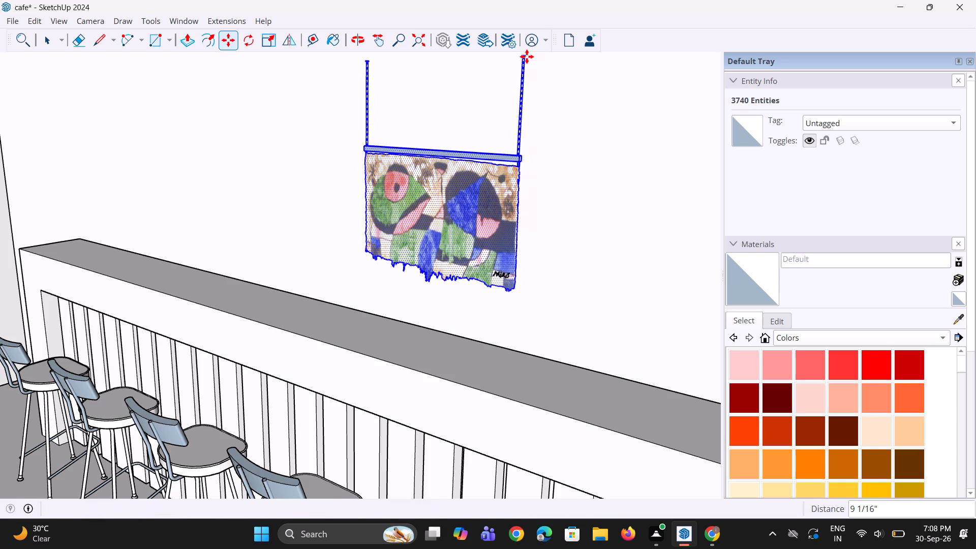
Copy the Joan Miro hanging about 4' 1" along the wall toward the parrot picture.
scroll(399, 290, "down", 3)
middle_click_drag(403, 313, 565, 299)
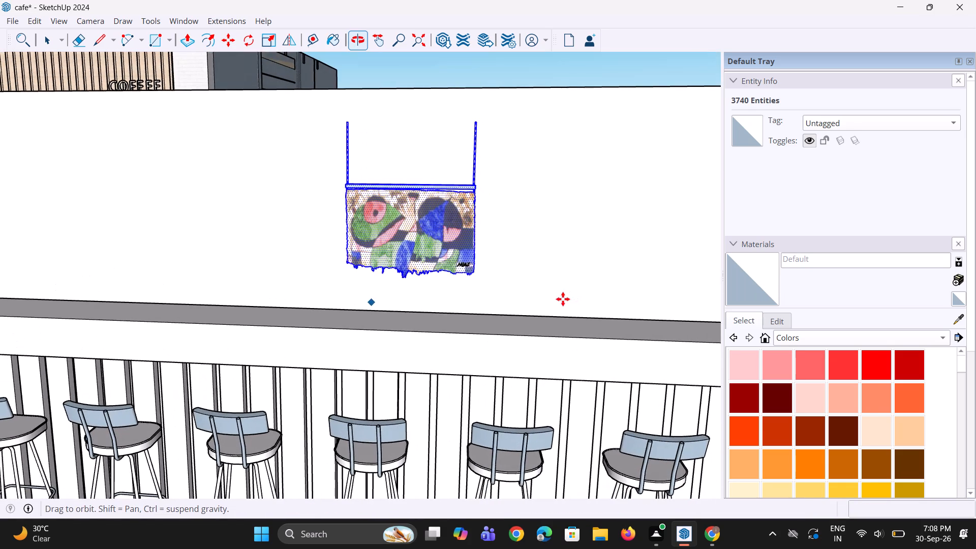
key("m")
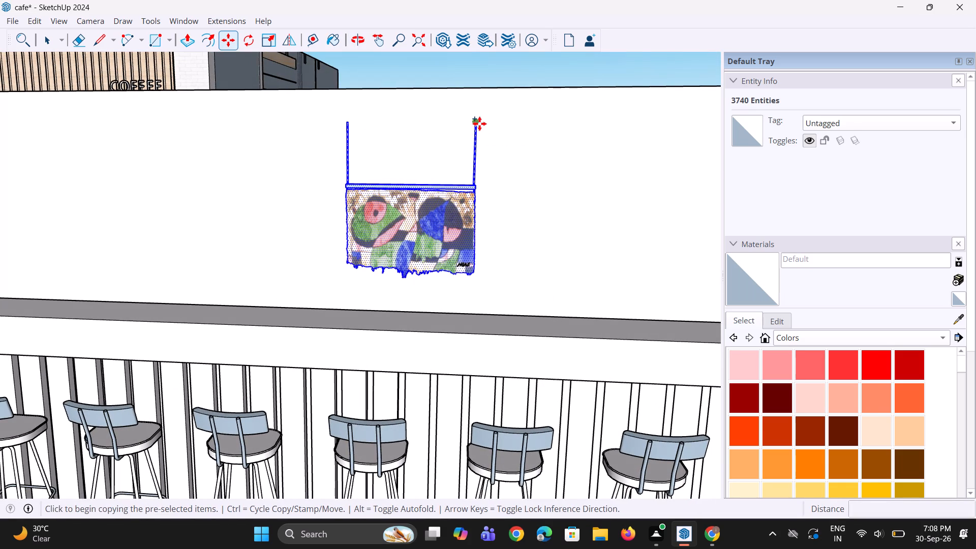
left_click(479, 124)
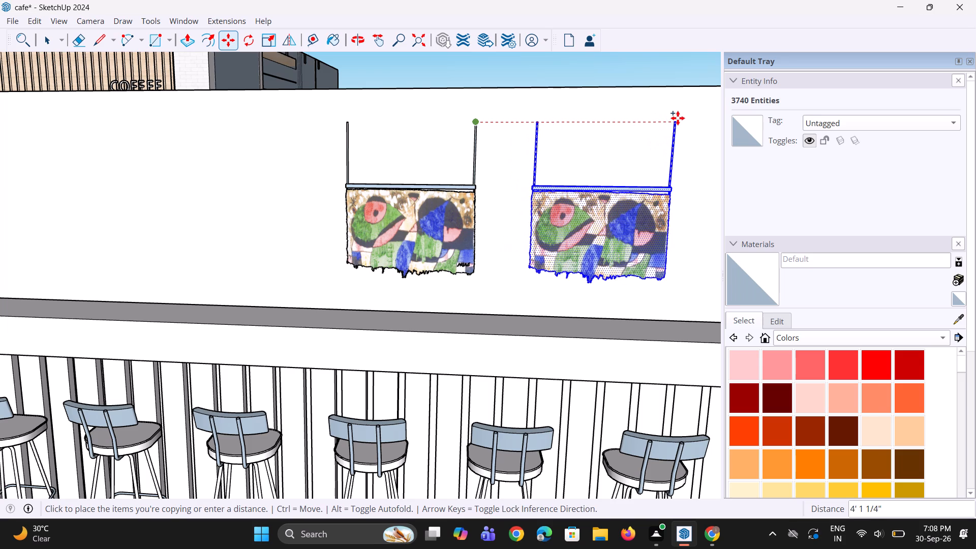
left_click(678, 118)
Copy the selected Joan Miro hanging about 8' 6" along the wall away from the parrot picture, beyond the original.
scroll(349, 338, "down", 7)
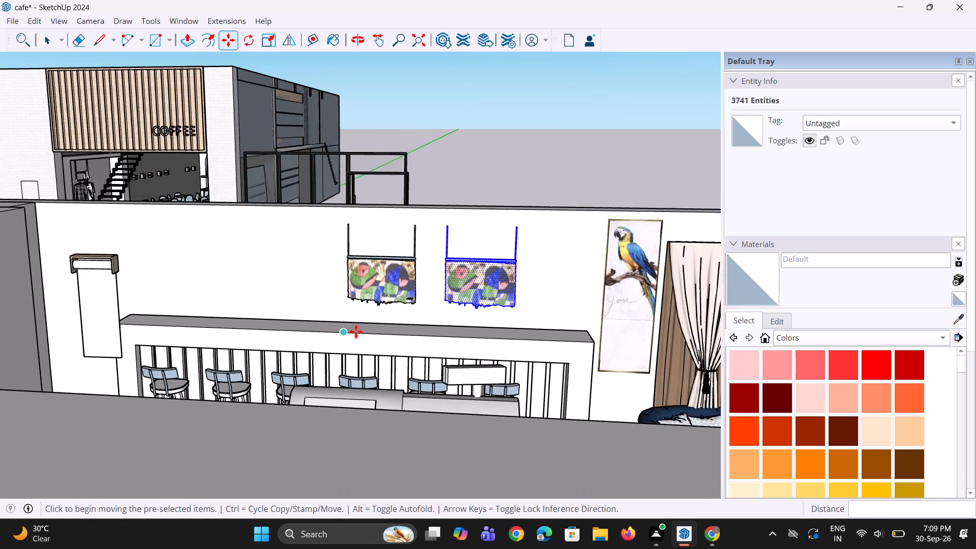
middle_click_drag(358, 331, 390, 334)
scroll(363, 262, "up", 2)
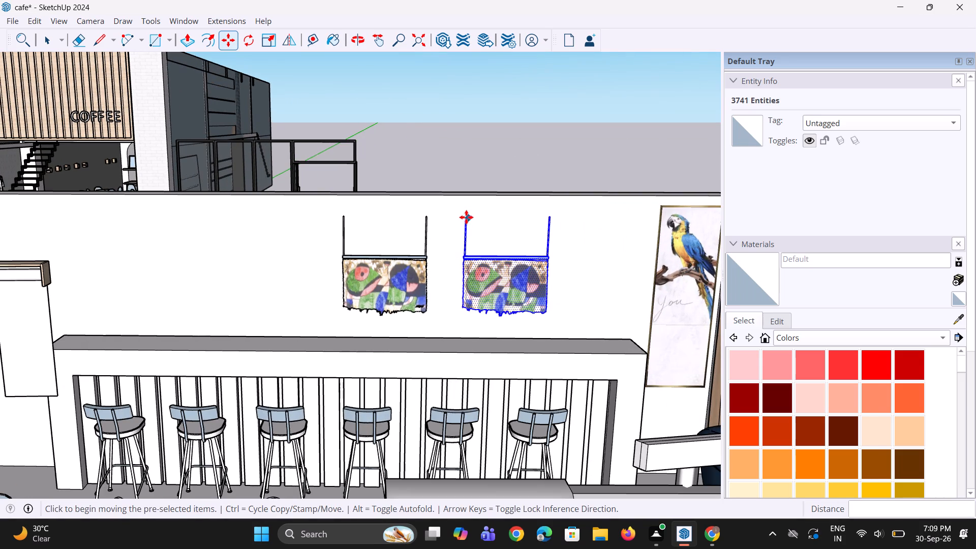
left_click(466, 217)
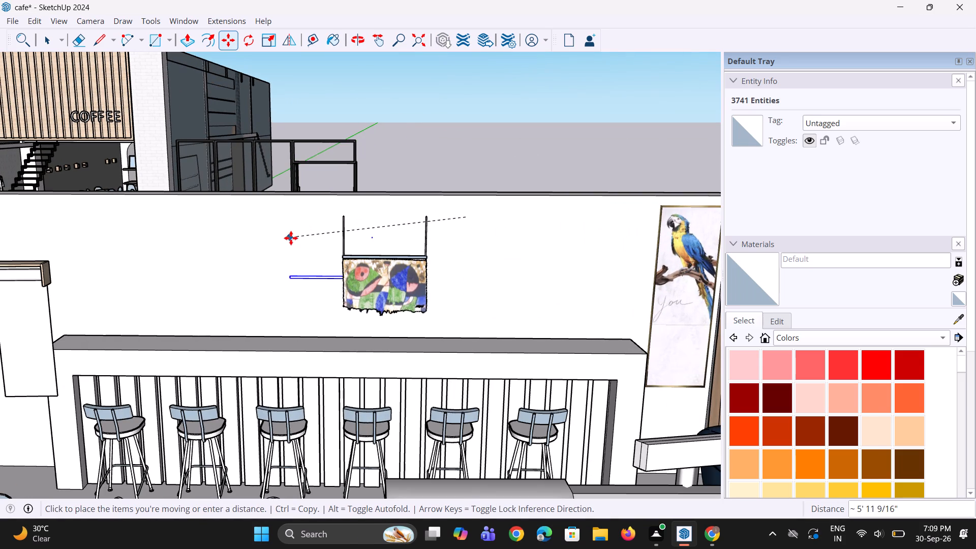
key("Escape")
key("m")
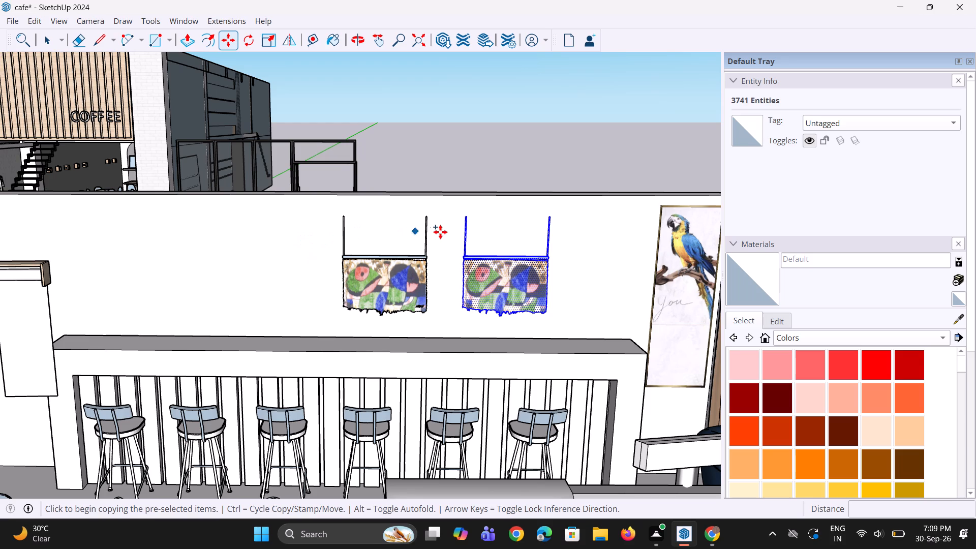
left_click(464, 219)
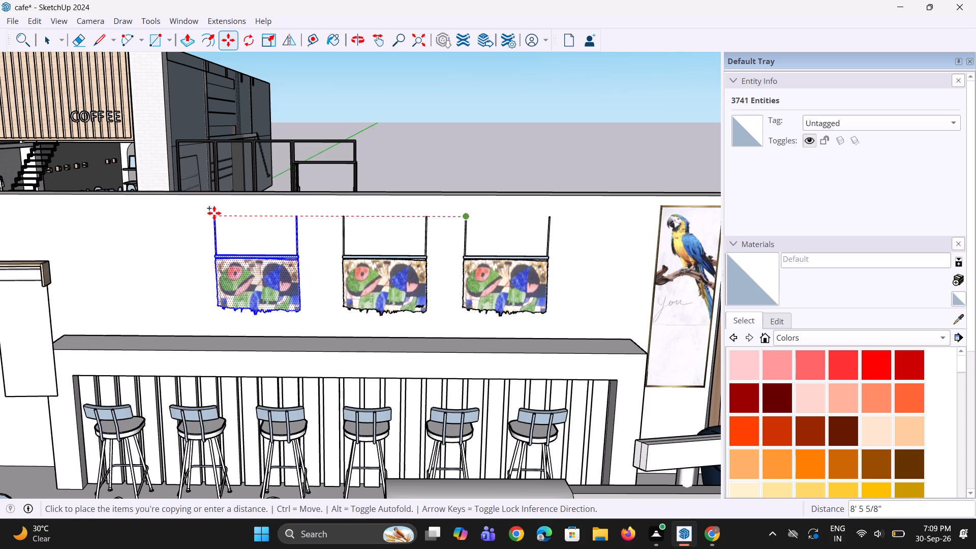
left_click(214, 213)
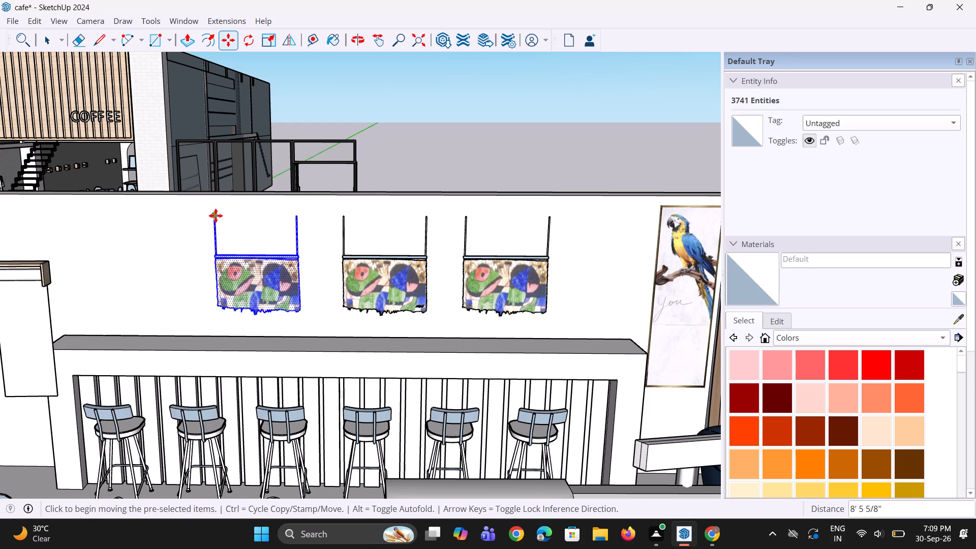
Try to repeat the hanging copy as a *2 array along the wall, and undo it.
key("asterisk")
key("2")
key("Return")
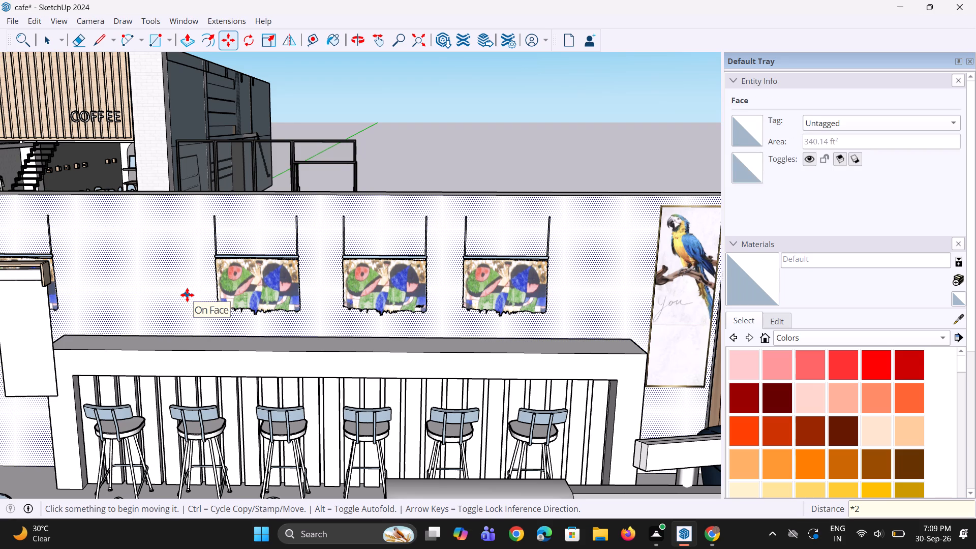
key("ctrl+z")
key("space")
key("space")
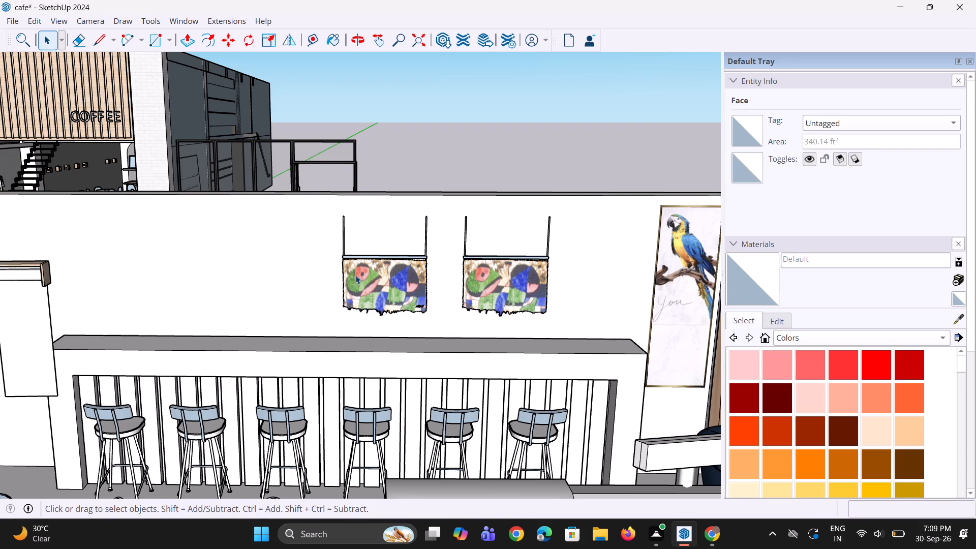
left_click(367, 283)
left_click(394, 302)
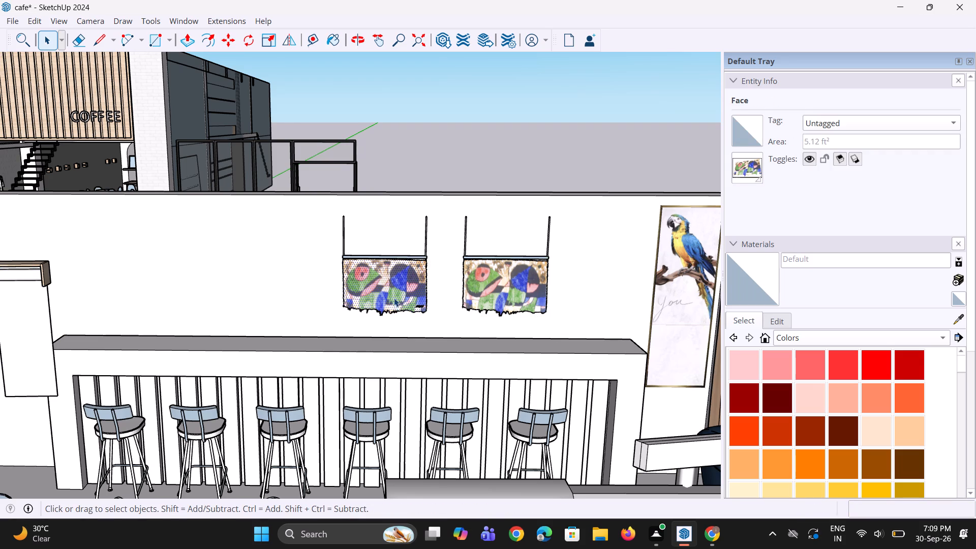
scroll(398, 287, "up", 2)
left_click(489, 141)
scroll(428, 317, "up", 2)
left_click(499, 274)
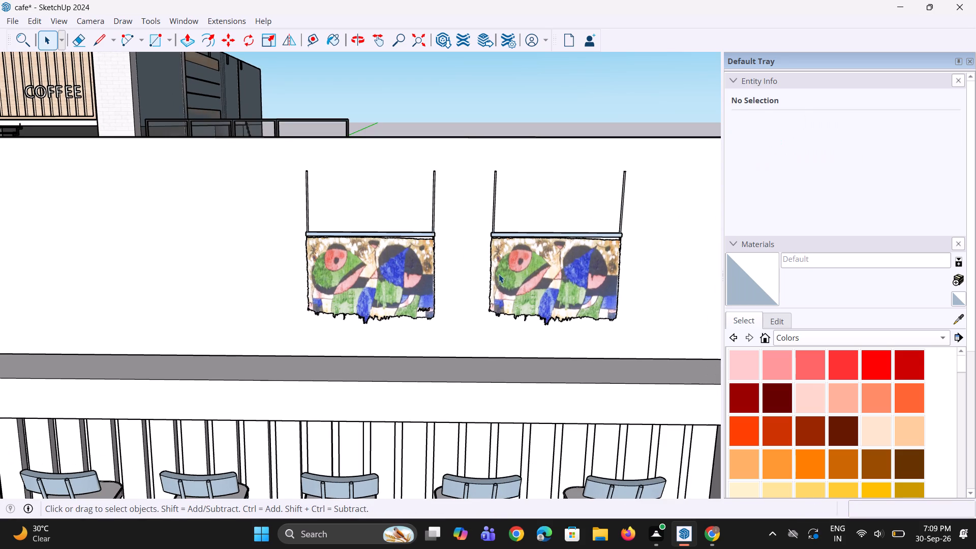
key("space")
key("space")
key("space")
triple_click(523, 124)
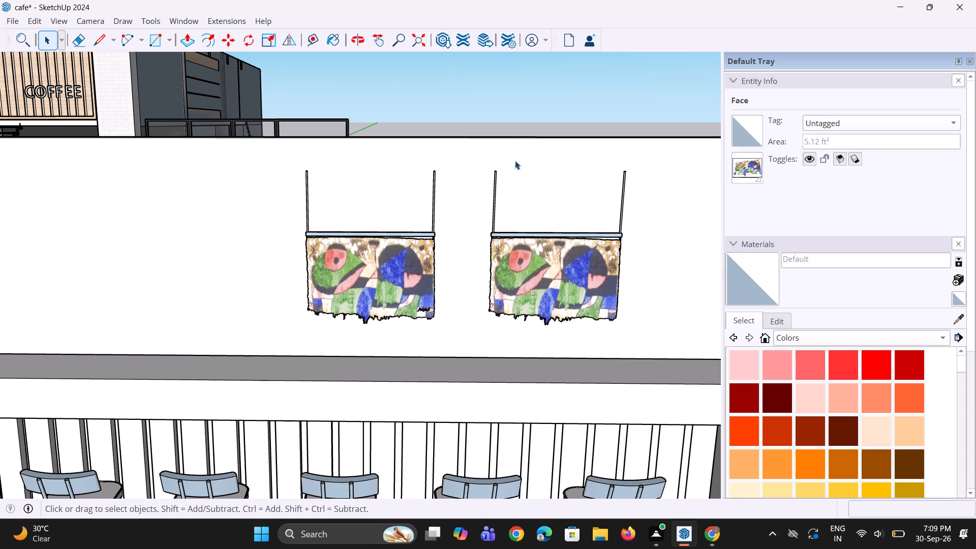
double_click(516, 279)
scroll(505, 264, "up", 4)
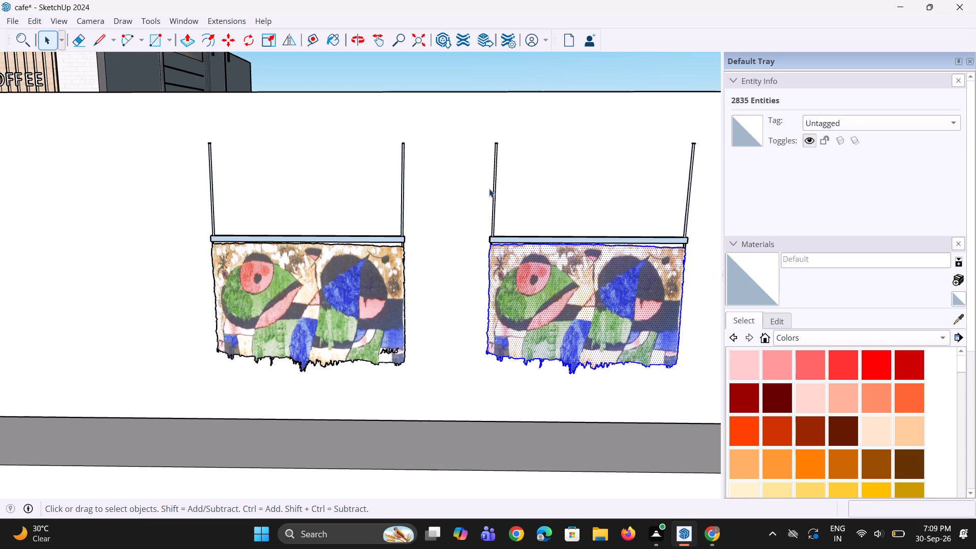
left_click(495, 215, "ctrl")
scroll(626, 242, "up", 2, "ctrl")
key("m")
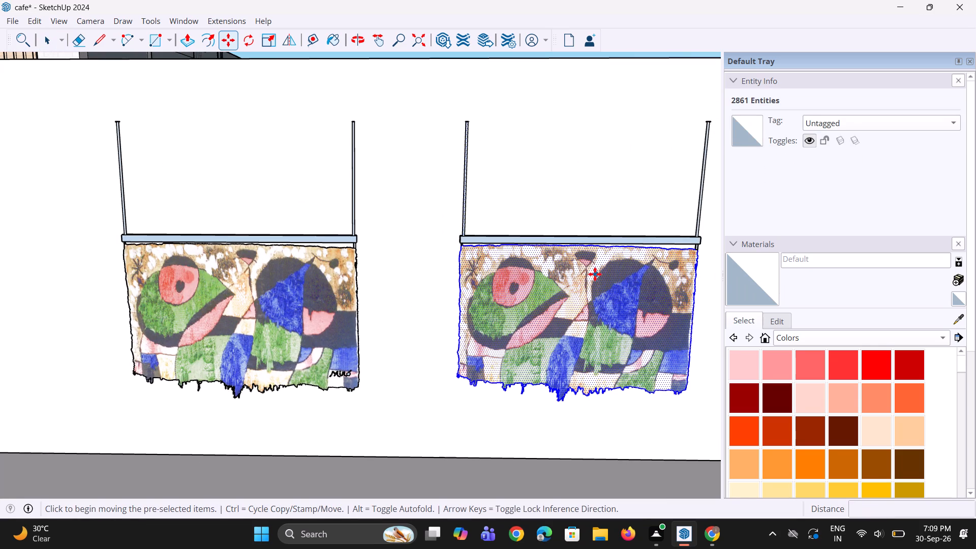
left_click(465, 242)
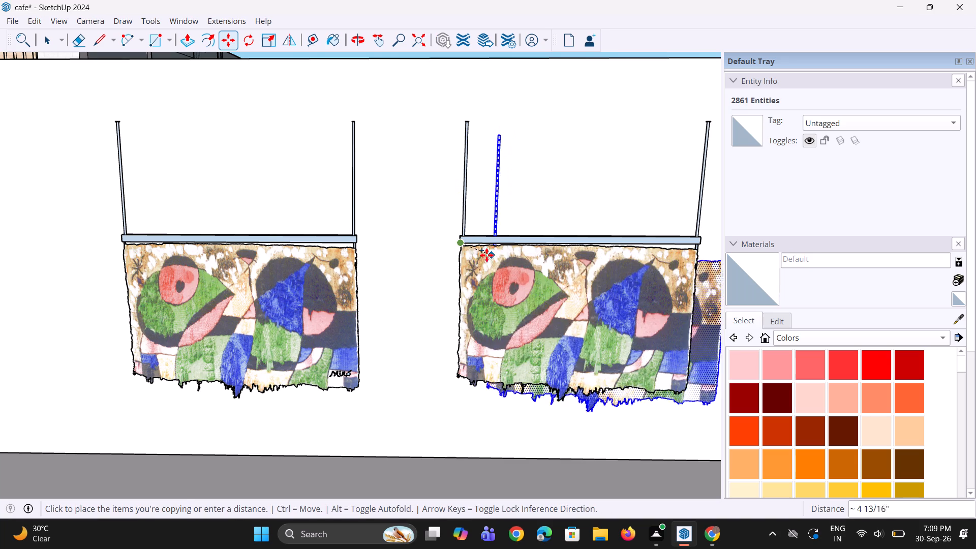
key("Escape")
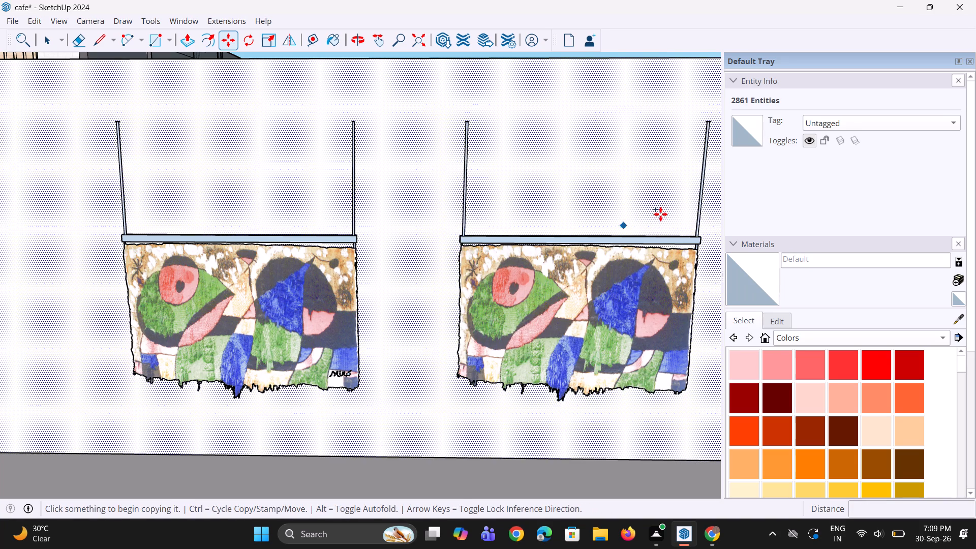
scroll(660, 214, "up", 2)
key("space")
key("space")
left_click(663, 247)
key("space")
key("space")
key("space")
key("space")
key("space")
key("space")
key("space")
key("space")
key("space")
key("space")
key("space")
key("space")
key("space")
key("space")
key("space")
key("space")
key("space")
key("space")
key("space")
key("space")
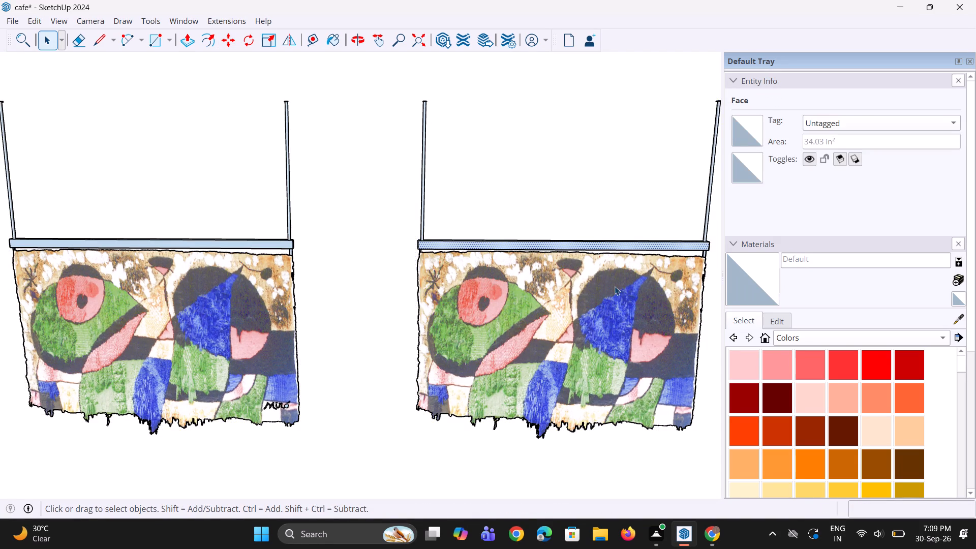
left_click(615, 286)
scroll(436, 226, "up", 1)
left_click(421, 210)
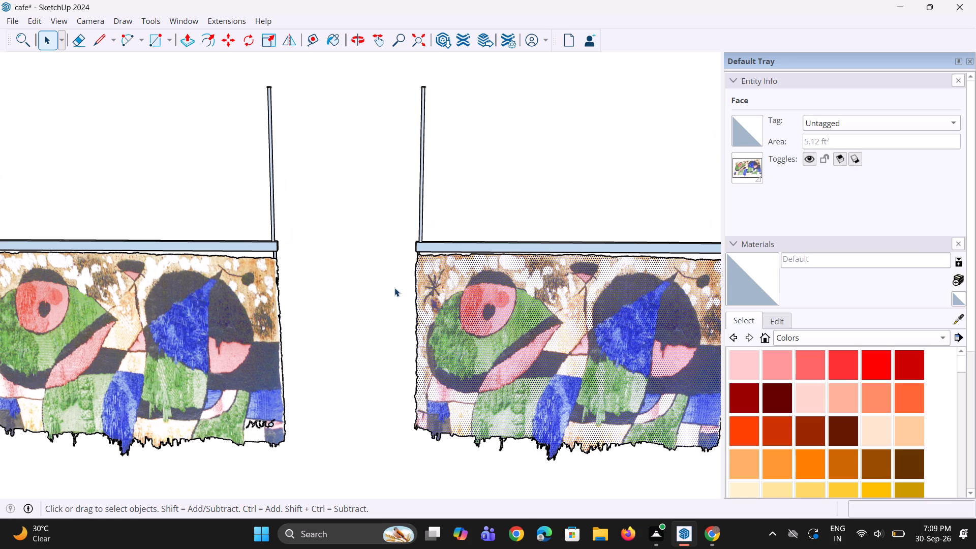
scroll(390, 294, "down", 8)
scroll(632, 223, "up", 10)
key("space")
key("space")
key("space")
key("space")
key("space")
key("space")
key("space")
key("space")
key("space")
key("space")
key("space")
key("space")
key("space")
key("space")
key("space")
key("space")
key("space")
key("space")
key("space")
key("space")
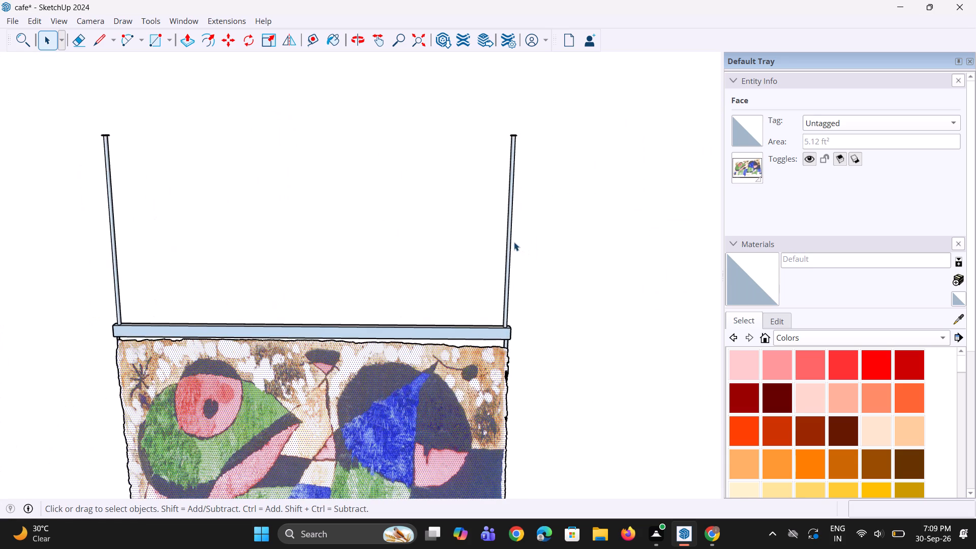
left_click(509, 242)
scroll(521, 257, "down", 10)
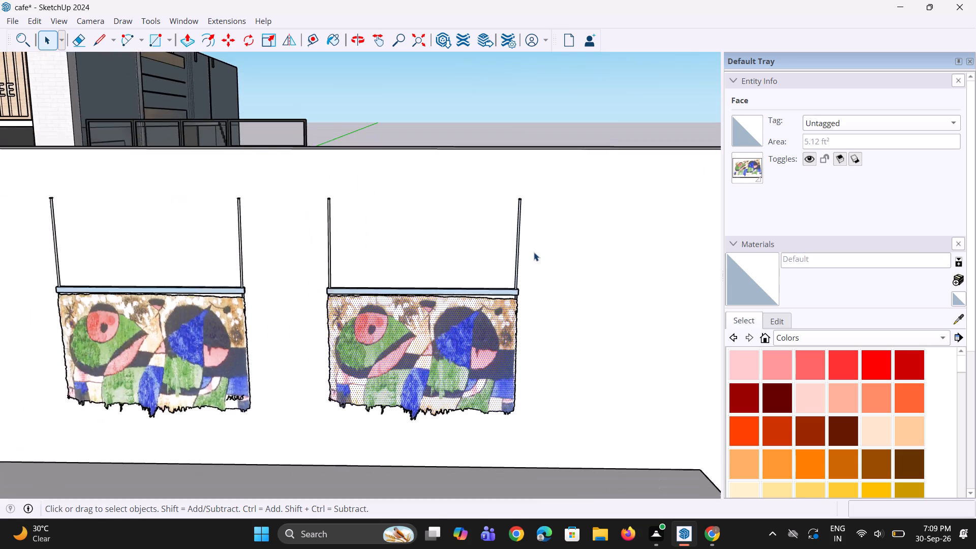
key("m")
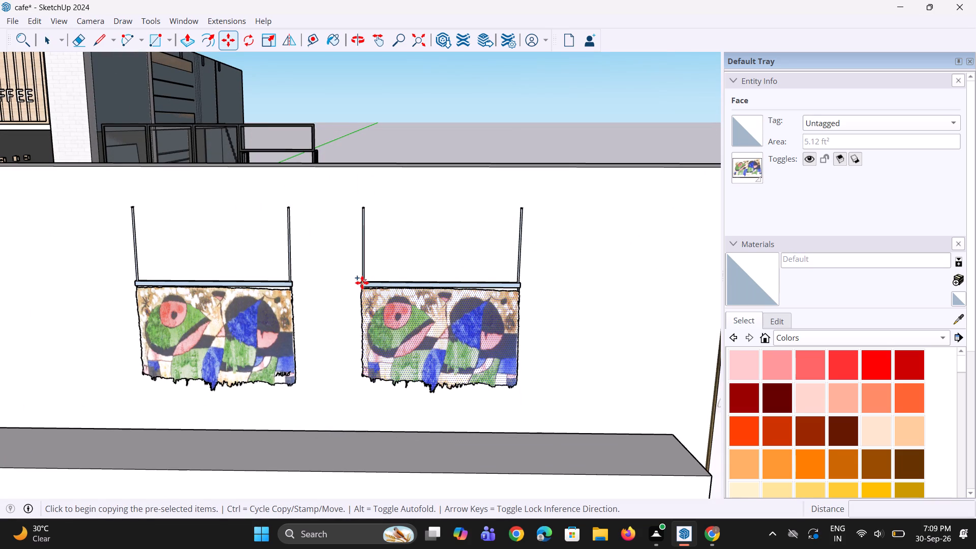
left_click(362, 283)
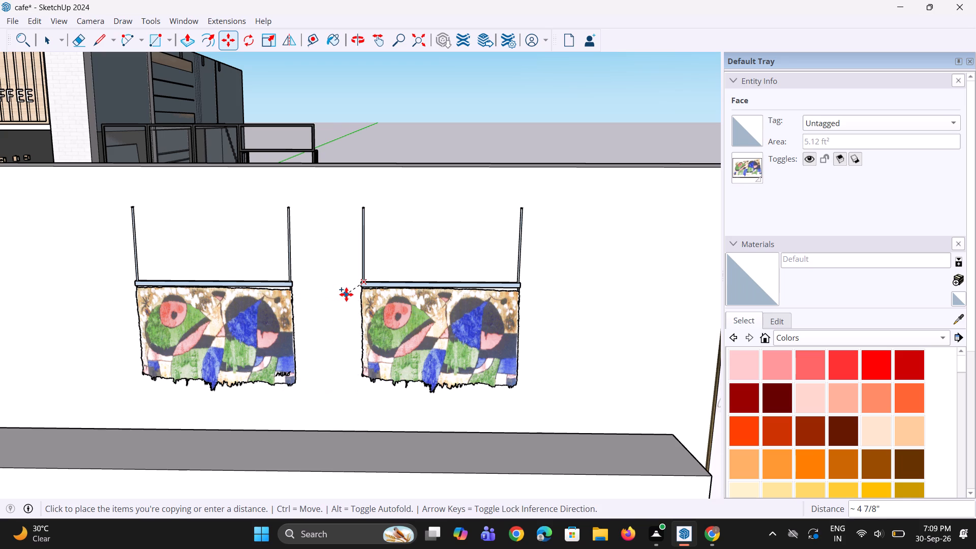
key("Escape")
Select all the connected geometry of the Joan Miro hanging nearest the parrot picture and make it a group.
scroll(400, 288, "up", 8)
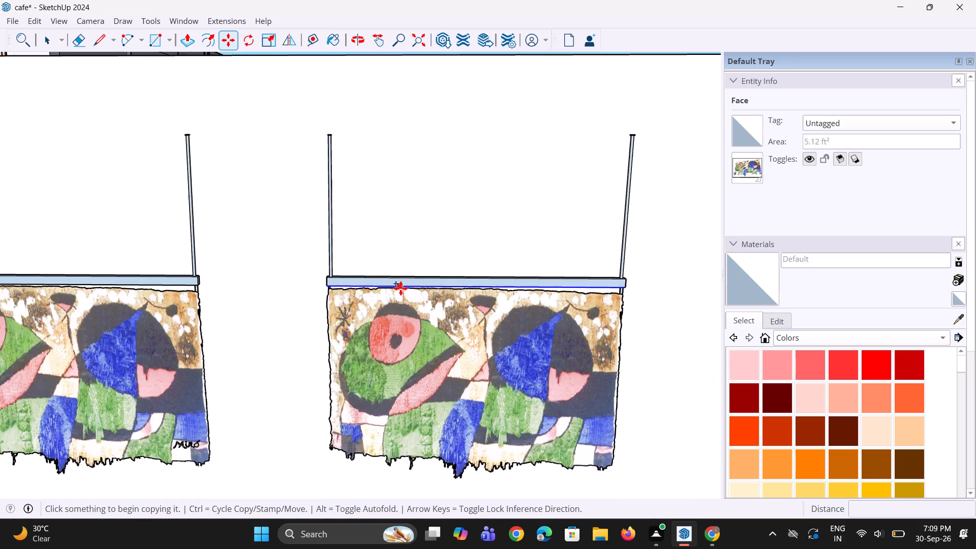
scroll(401, 288, "up", 5)
key("space")
key("space")
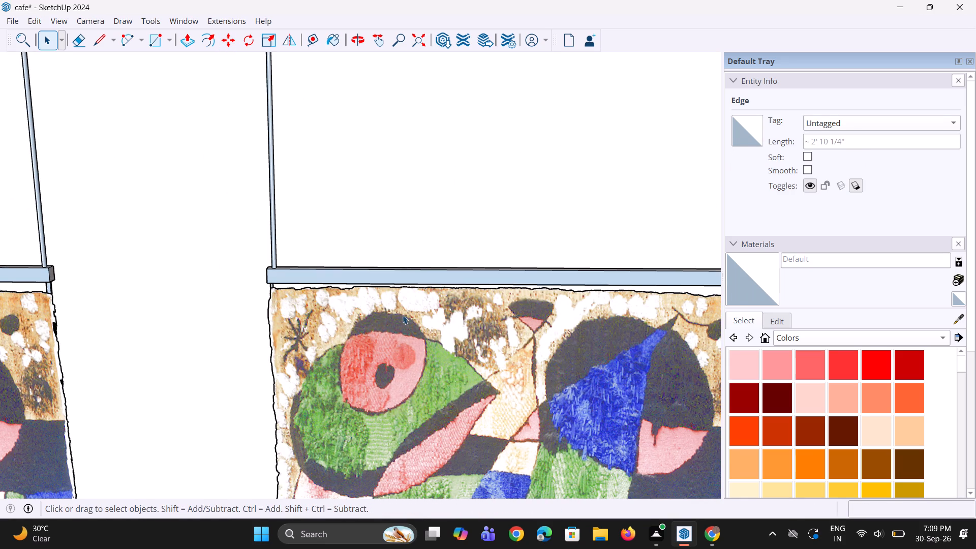
double_click(404, 316, "ctrl")
left_click(405, 314, "ctrl")
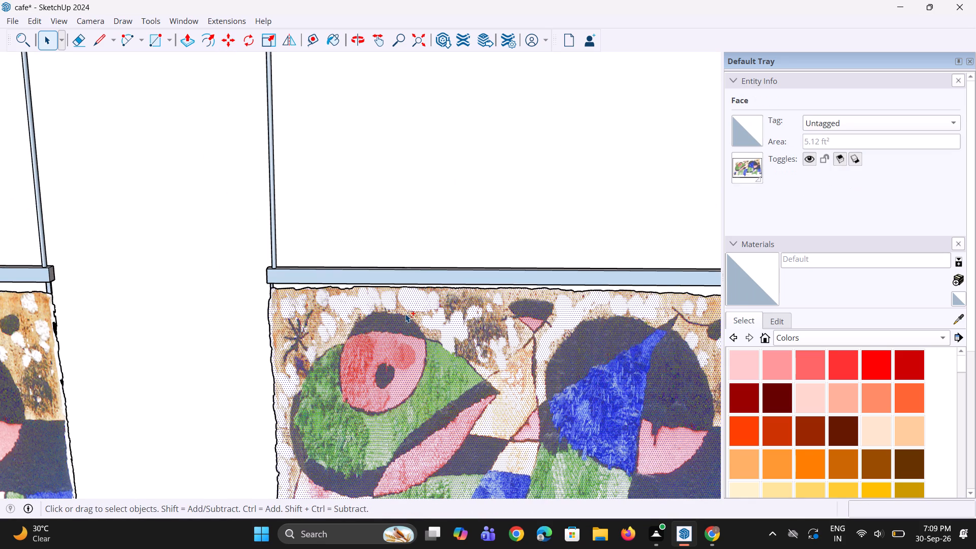
triple_click(406, 314, "ctrl")
scroll(407, 312, "down", 13)
key("m")
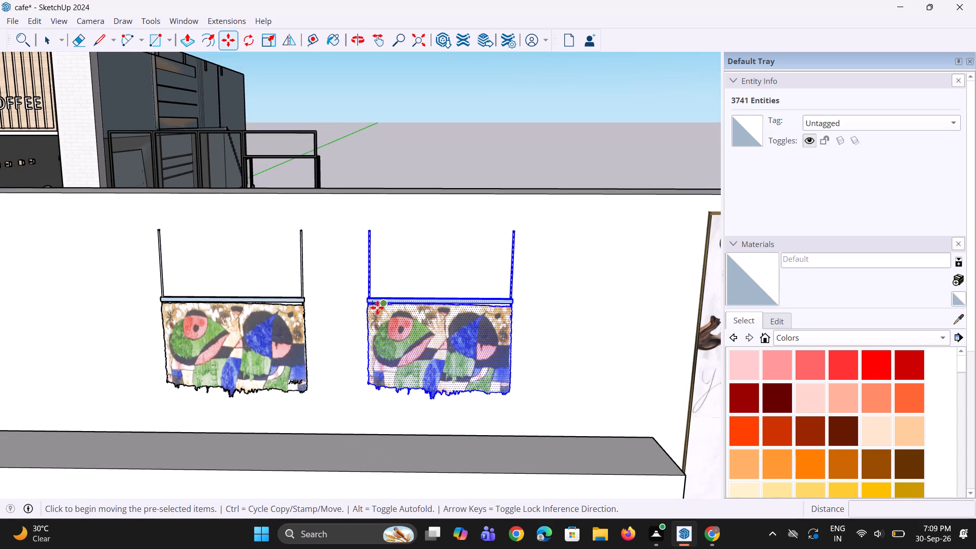
right_click(401, 330)
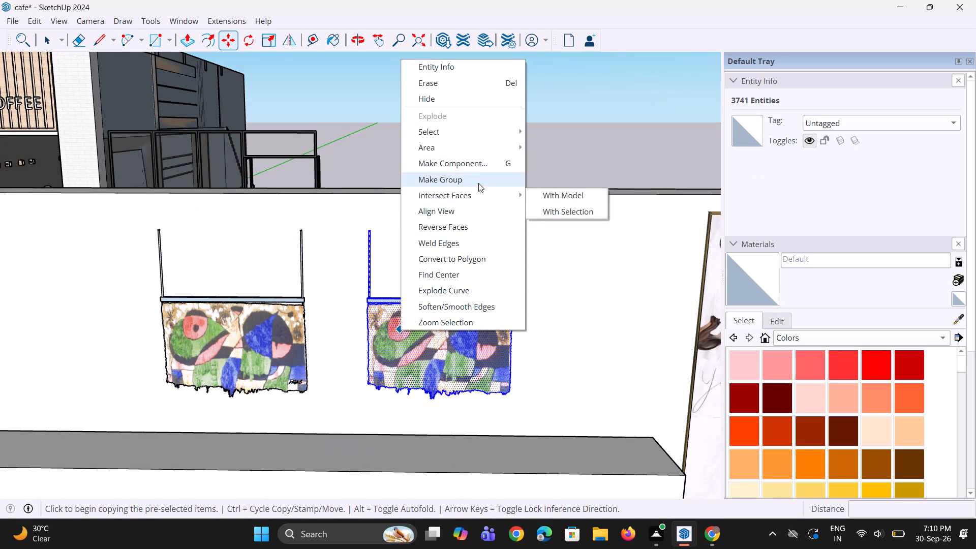
left_click(478, 183)
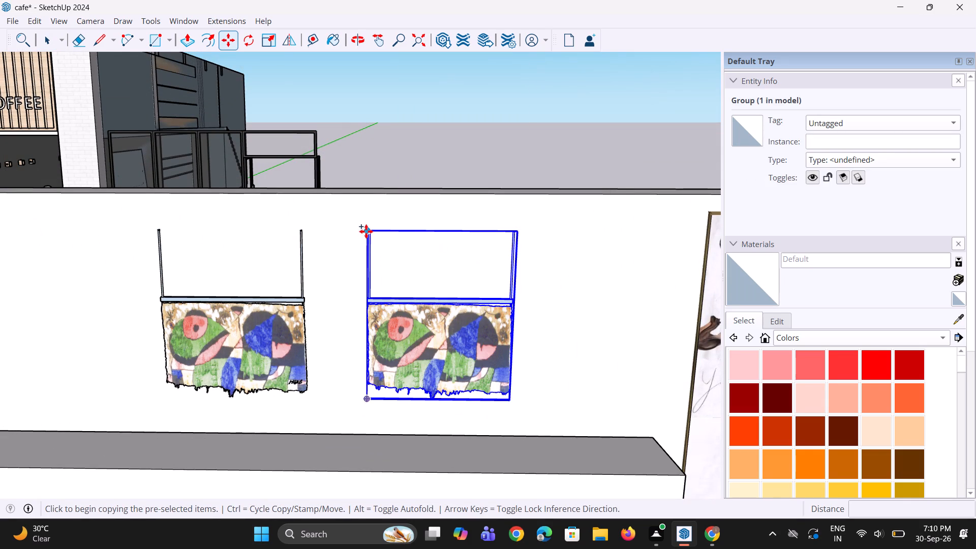
Copy the grouped hanging about 9' along the wall, past the other hanging and away from the parrot picture.
left_click(366, 231)
scroll(307, 230, "down", 6)
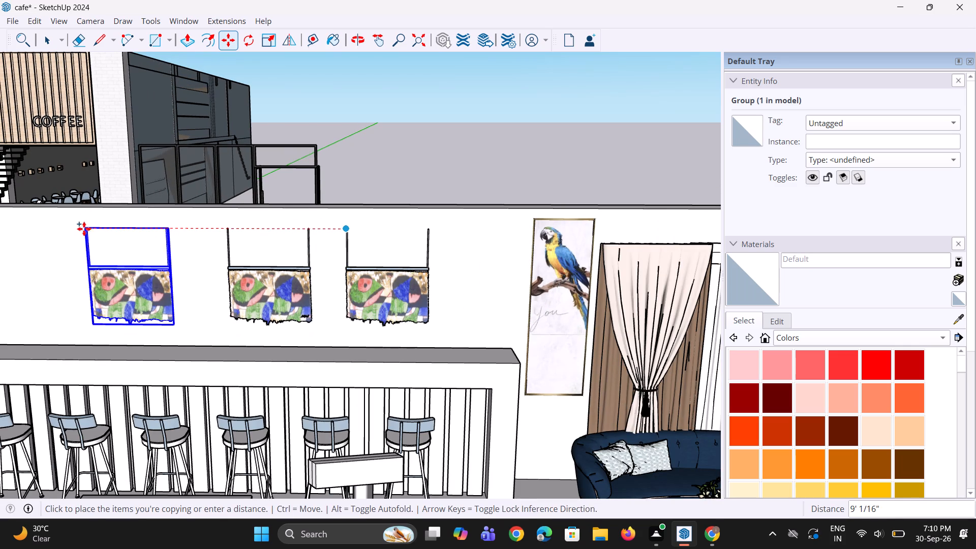
left_click(77, 228)
key("space")
key("space")
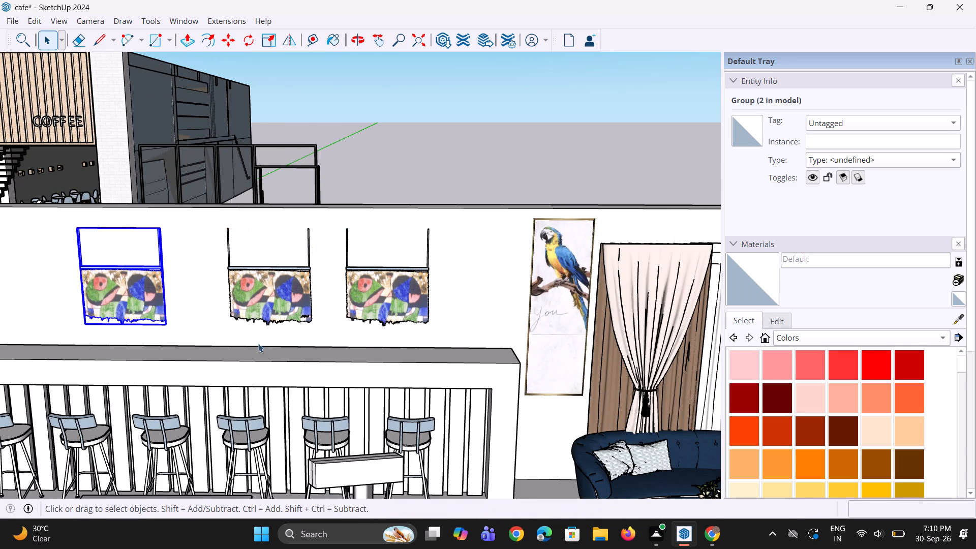
Move the copied hanging group slightly along the wall toward the other two hangings and deselect it.
scroll(267, 347, "down", 4)
middle_click_drag(270, 346, 281, 337)
scroll(198, 287, "up", 2)
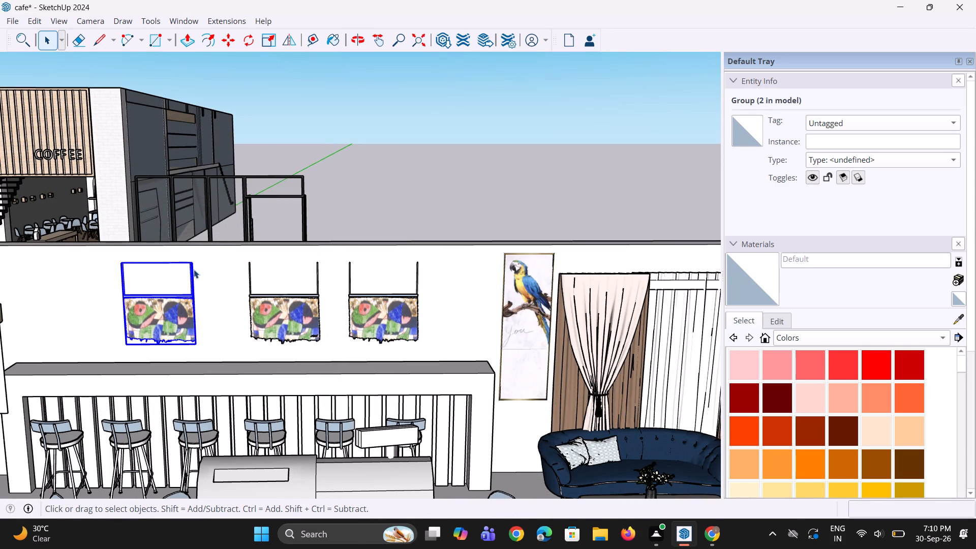
key("m")
left_click(192, 261)
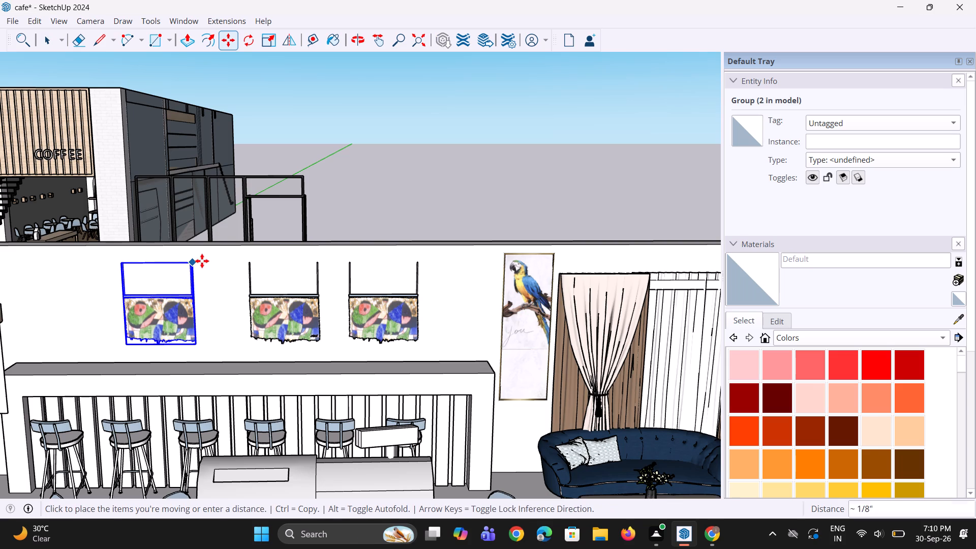
left_click(212, 260)
key("space")
key("space")
left_click(392, 179)
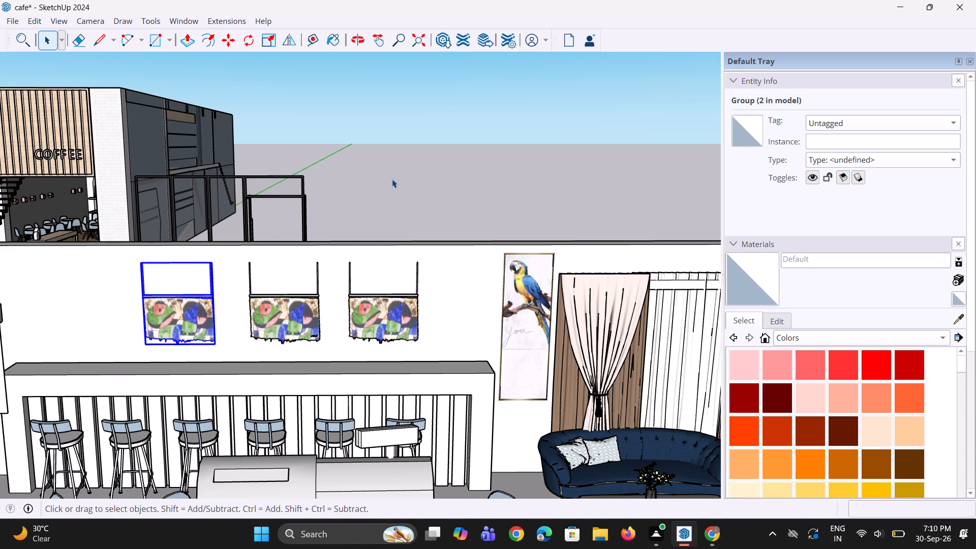
Examine the row of three hangings above the bar counter and the surrounding café interior from several angles.
scroll(240, 350, "down", 3)
middle_click_drag(238, 350, 16, 400)
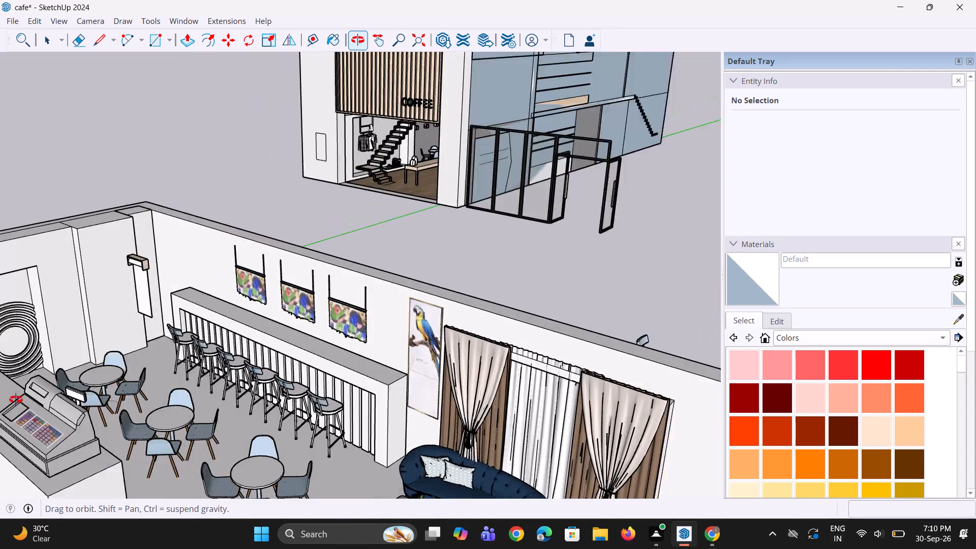
middle_click_drag(16, 400, 309, 400)
scroll(265, 388, "down", 4)
middle_click_drag(317, 368, 323, 354)
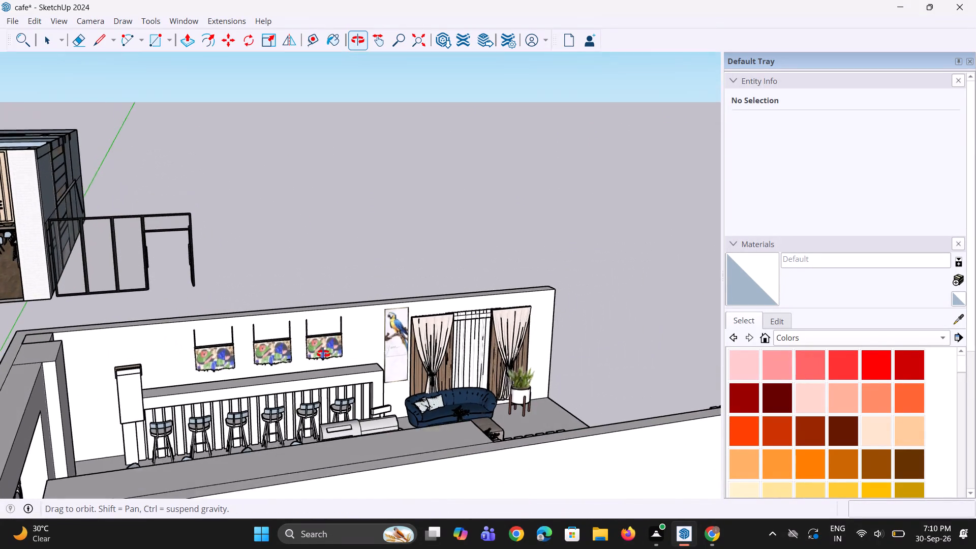
middle_click_drag(323, 354, 320, 359)
scroll(447, 360, "up", 5)
middle_click_drag(426, 366, 392, 348)
scroll(392, 348, "down", 4)
middle_click_drag(409, 360, 296, 378)
scroll(325, 342, "down", 4)
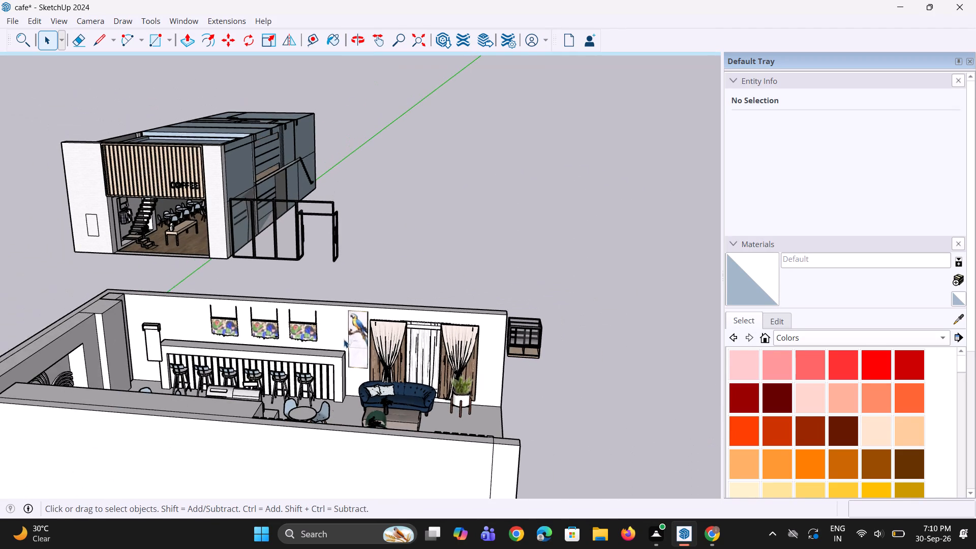
Move the wall-mounted box group with the vertical panel about 4' along the green axis, from the corner pillar to the bar counter wall.
middle_click_drag(381, 344, 49, 416)
scroll(381, 345, "down", 1)
scroll(295, 241, "up", 6)
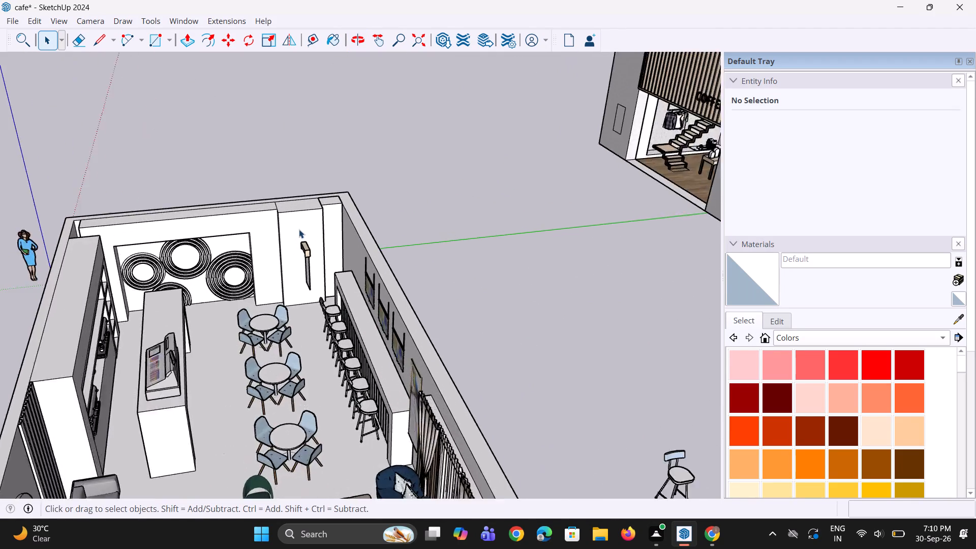
scroll(299, 229, "up", 2)
key("m")
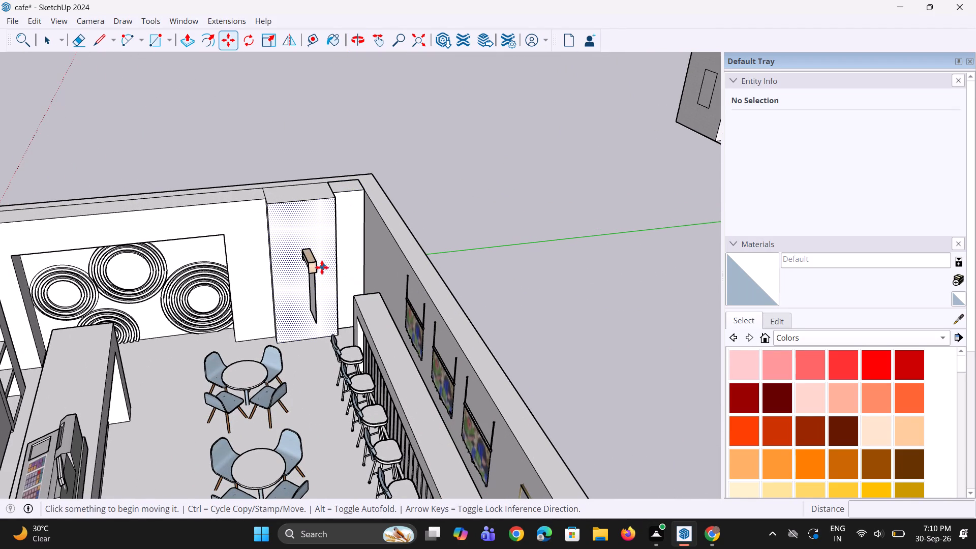
left_click(315, 264)
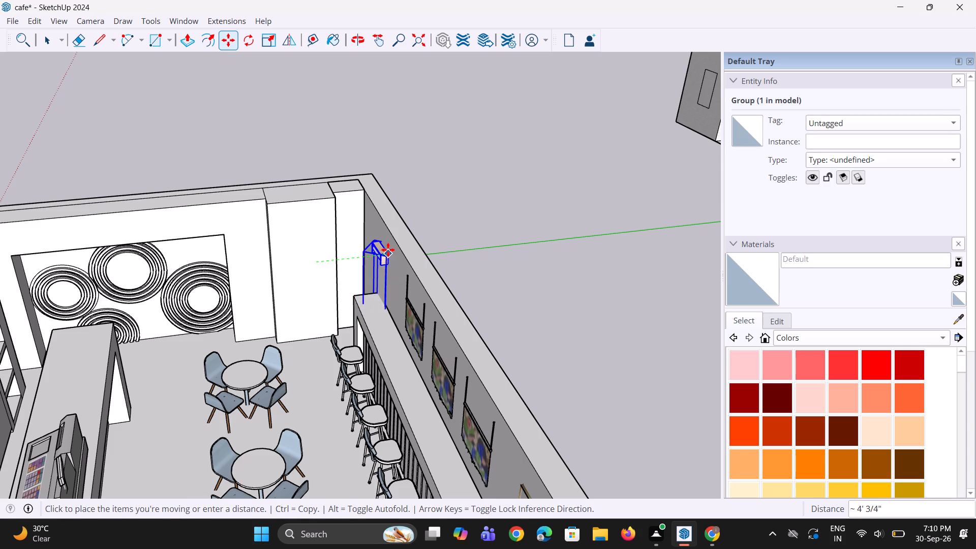
left_click(388, 249)
middle_click_drag(351, 302, 696, 285)
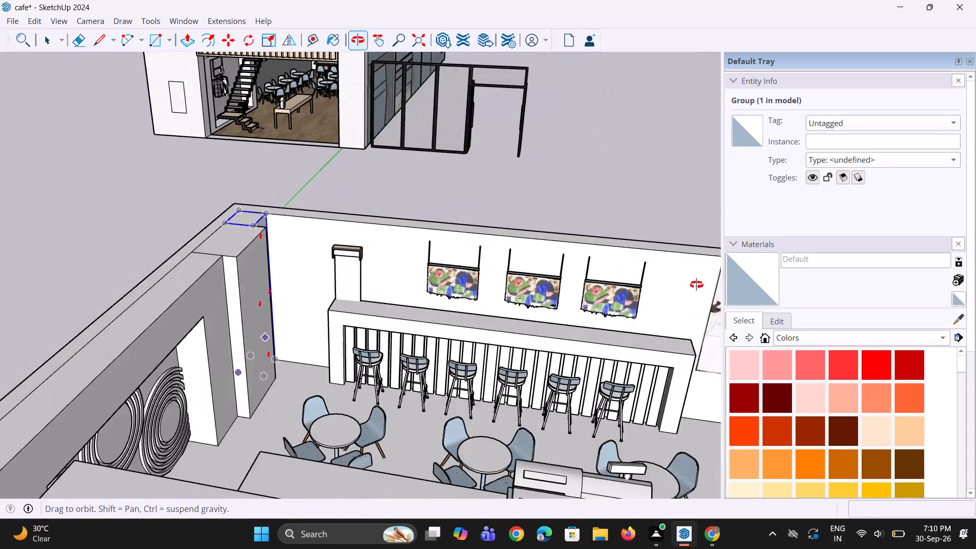
scroll(401, 288, "up", 8)
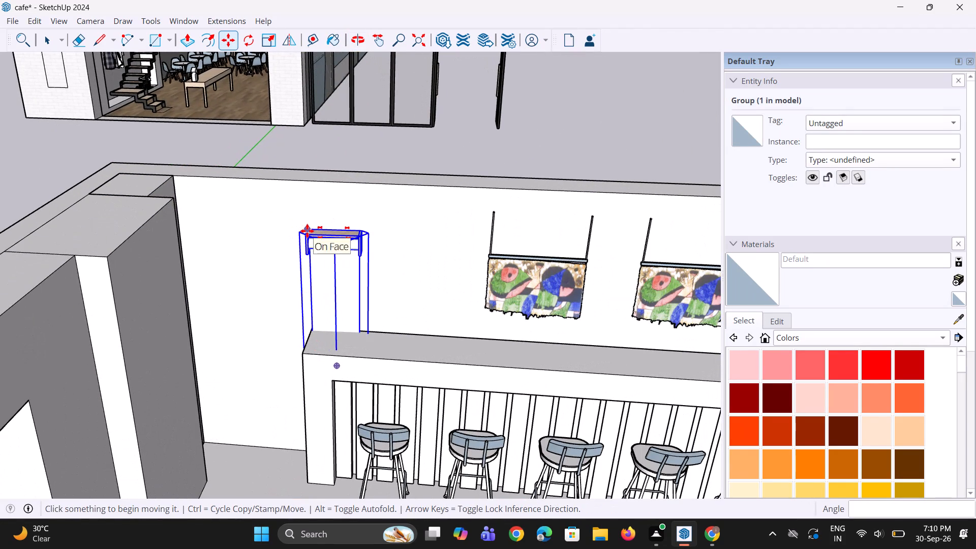
Move the wall-mounted box group with the vertical panel about 2' 2" along the red axis toward the corner pillar and deselect it.
left_click(307, 231)
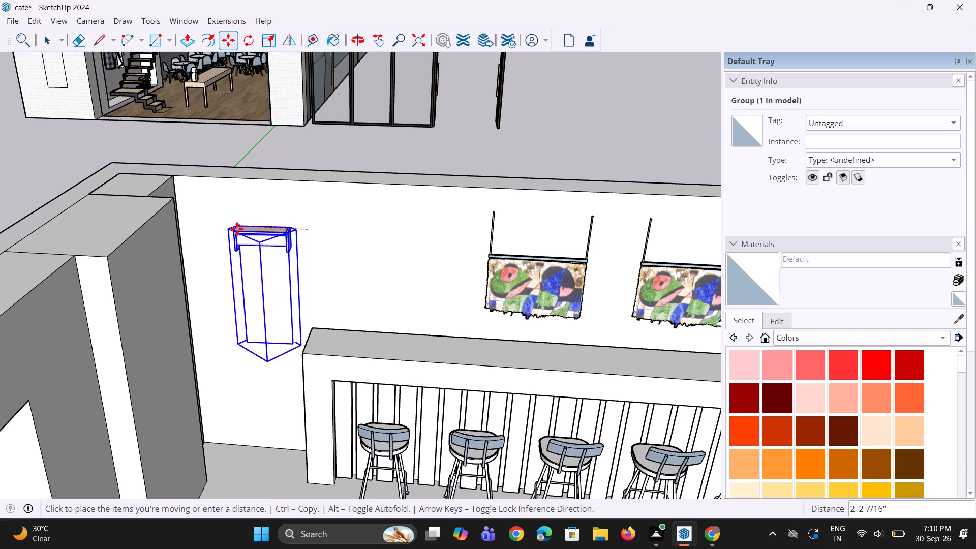
left_click(237, 229)
key("space")
key("space")
left_click(539, 148)
Examine the repositioned wall fixture, the row of hangings and the café seating area from several angles.
scroll(355, 321, "down", 3)
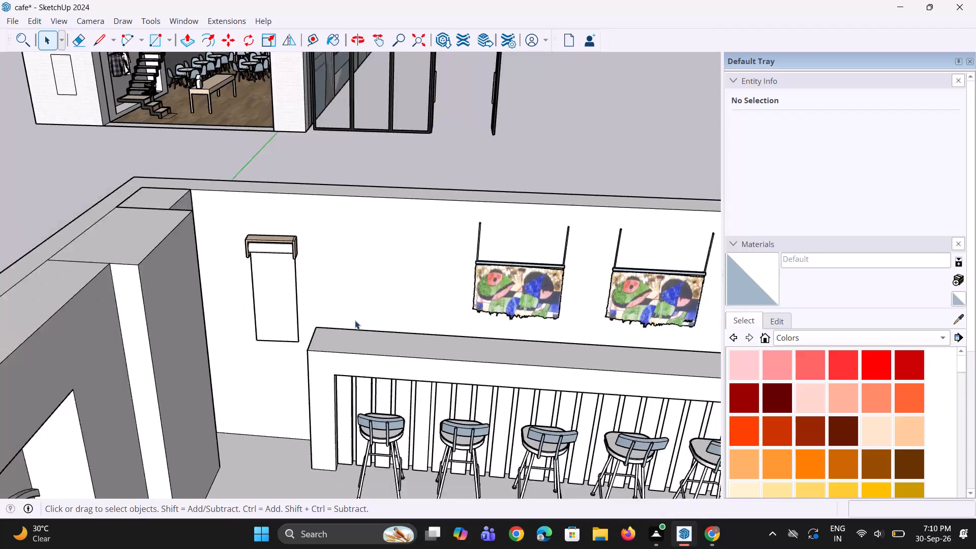
scroll(355, 320, "down", 1)
middle_click_drag(381, 319, 179, 310)
scroll(215, 365, "up", 3)
scroll(220, 359, "down", 8)
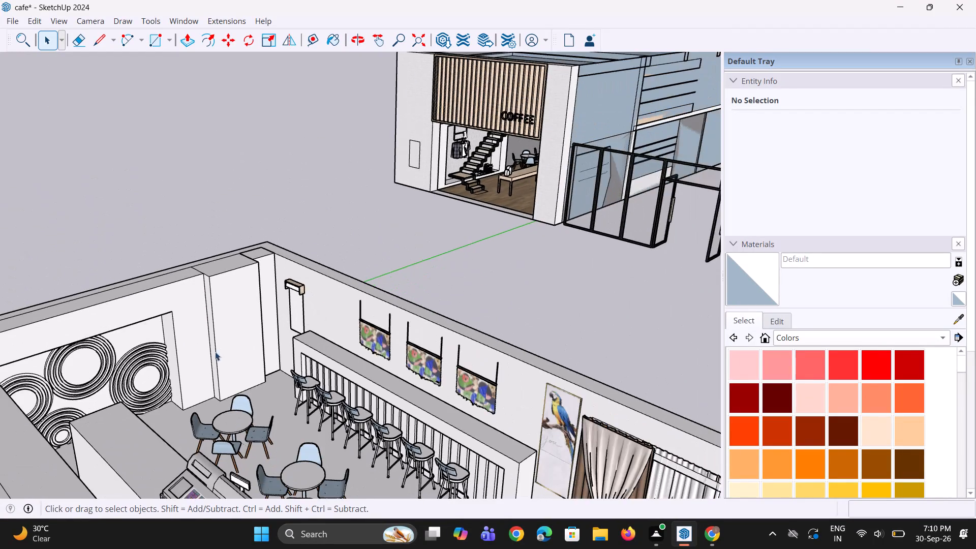
middle_click_drag(195, 339, 29, 321)
scroll(143, 344, "up", 3)
middle_click_drag(143, 337, 64, 349)
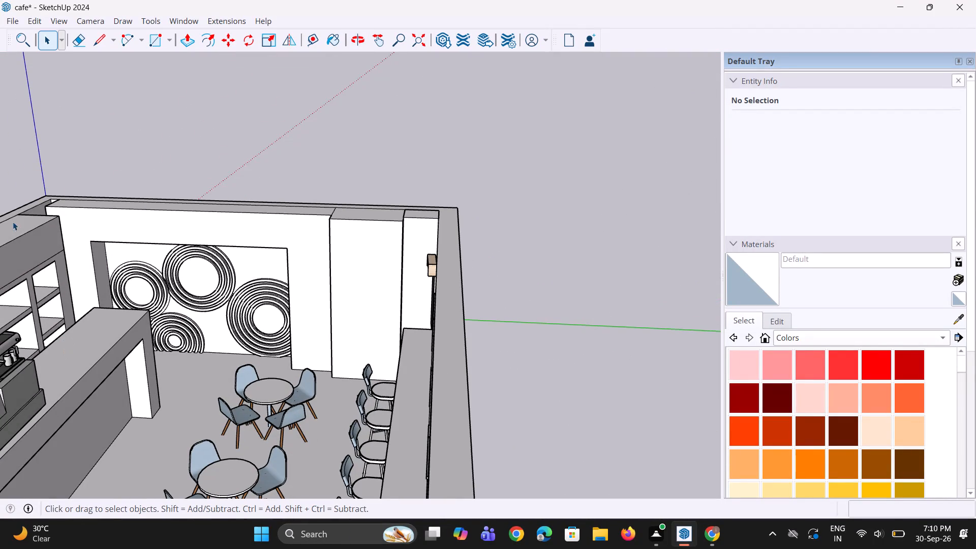
Switch to 3D Warehouse in Chrome and replace the sofa search with a model search for "show plants".
left_click(681, 533)
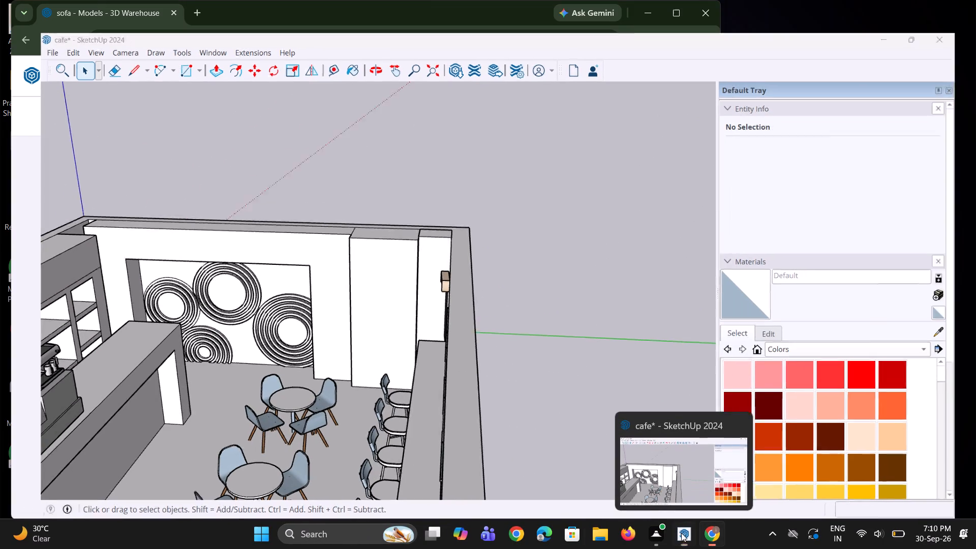
left_click(681, 533)
left_click(681, 533)
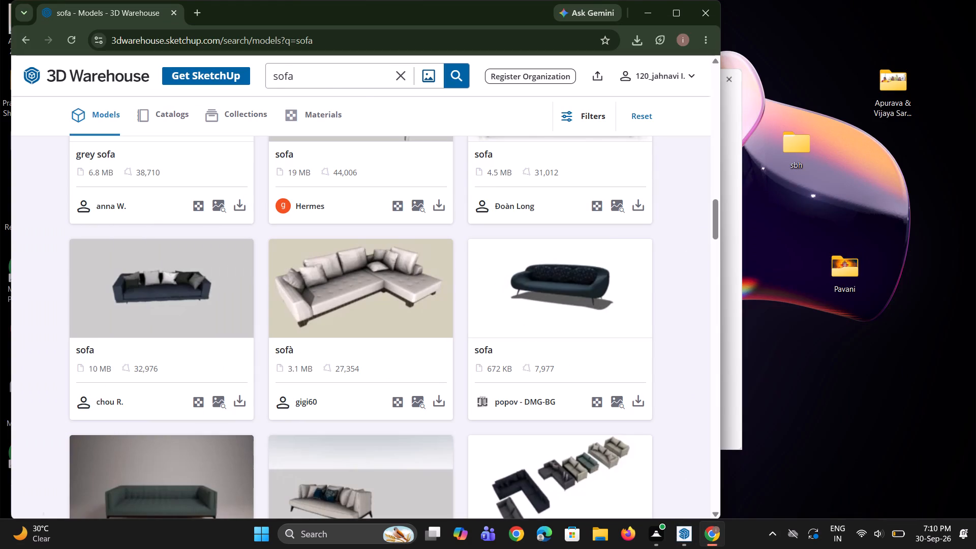
left_click_drag(373, 85, 181, 80)
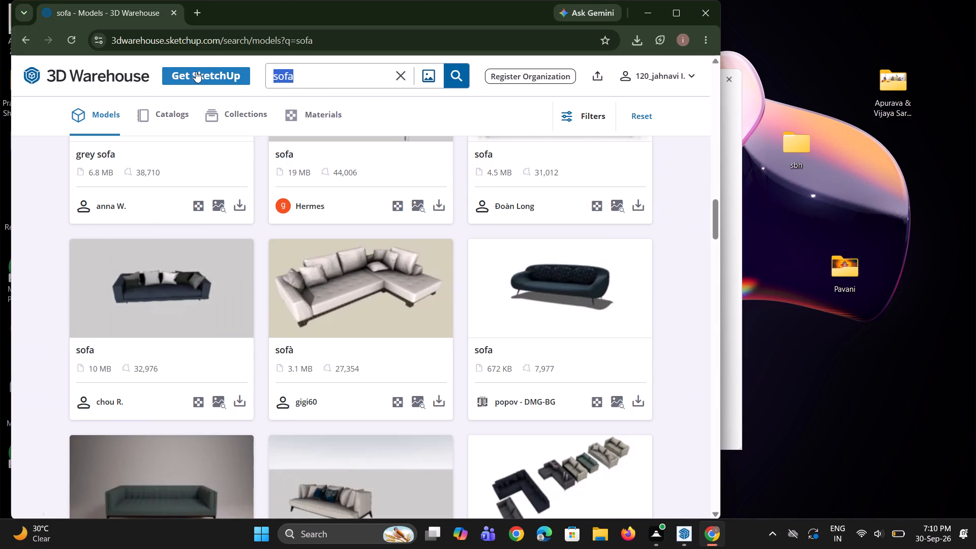
type("plants")
key("BackSpace")
key("BackSpace")
key("BackSpace")
key("BackSpace")
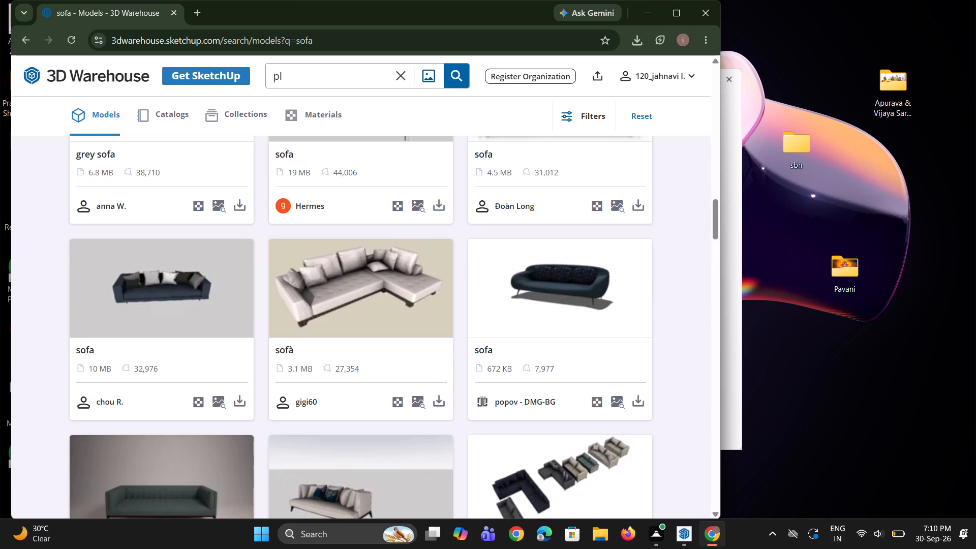
key("BackSpace")
type("show pla")
key("BackSpace")
key("BackSpace")
key("BackSpace")
key("BackSpace")
key("BackSpace")
key("BackSpace")
key("BackSpace")
key("BackSpace")
key("BackSpace")
key("BackSpace")
key("BackSpace")
key("BackSpace")
key("BackSpace")
key("BackSpace")
key("BackSpace")
key("BackSpace")
key("BackSpace")
key("BackSpace")
type("show")
key("space")
type("pl")
key("BackSpace")
type("lants")
key("Return")
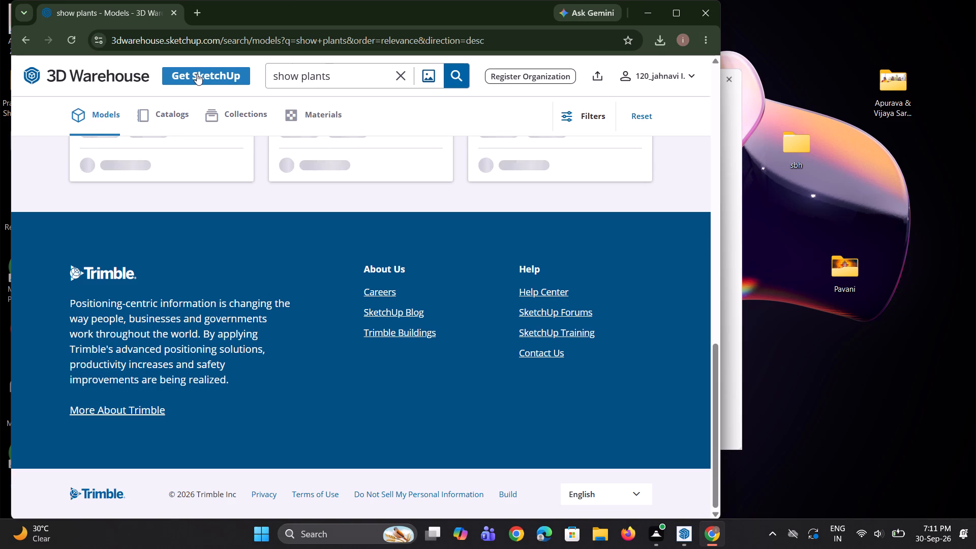
Find the Plant Containers 6 model among the results and download it as a SketchUp file.
scroll(201, 282, "up", 4)
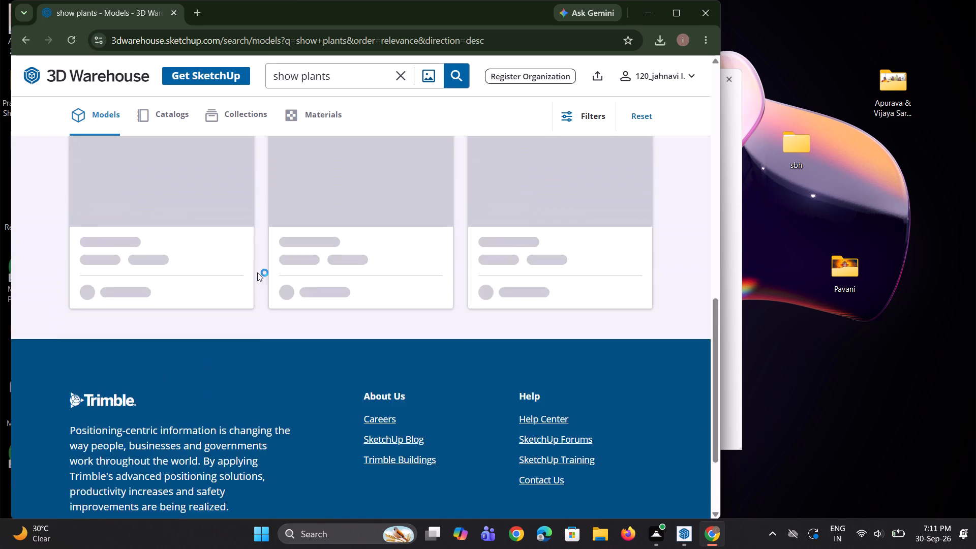
scroll(257, 272, "up", 14)
scroll(338, 267, "up", 1)
scroll(341, 268, "down", 3)
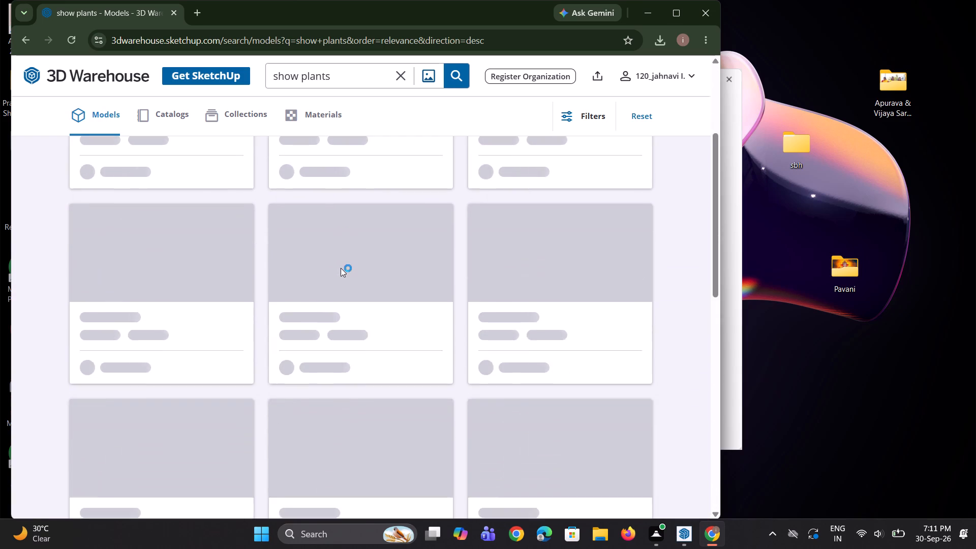
scroll(341, 268, "up", 6)
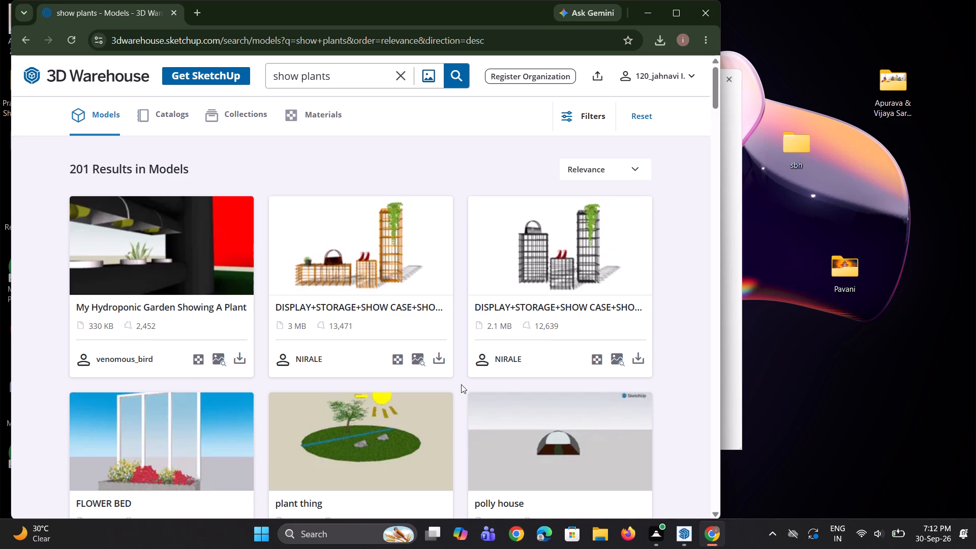
scroll(372, 431, "down", 2)
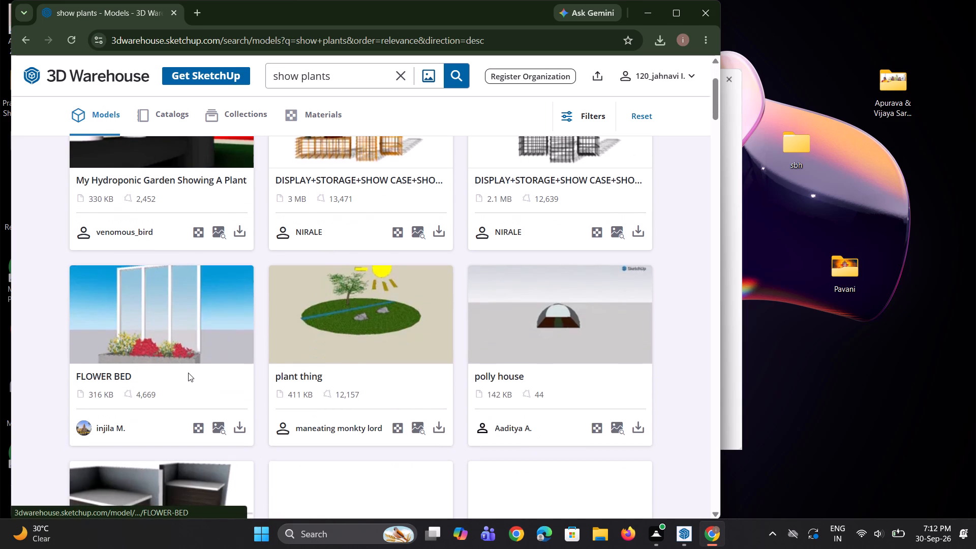
scroll(185, 375, "down", 2)
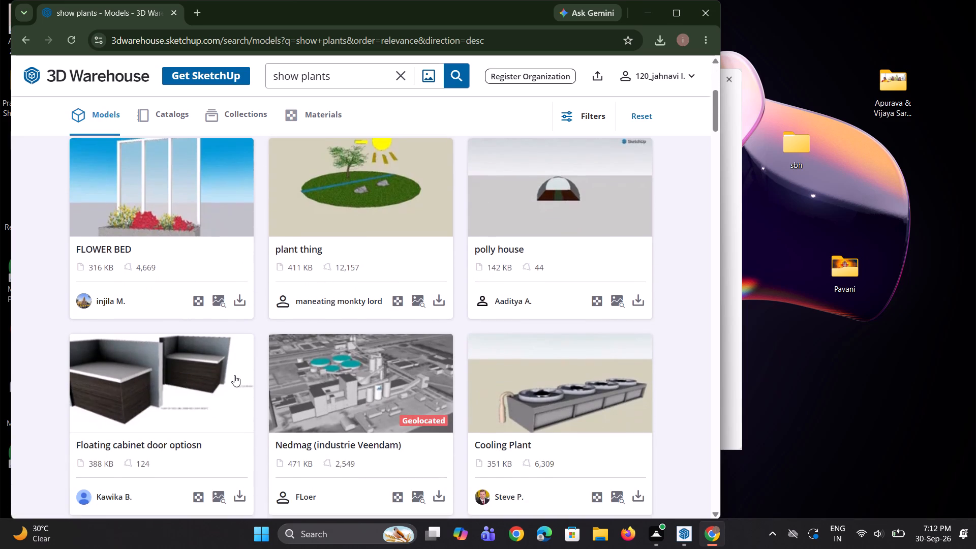
scroll(236, 379, "down", 5)
scroll(282, 415, "down", 2)
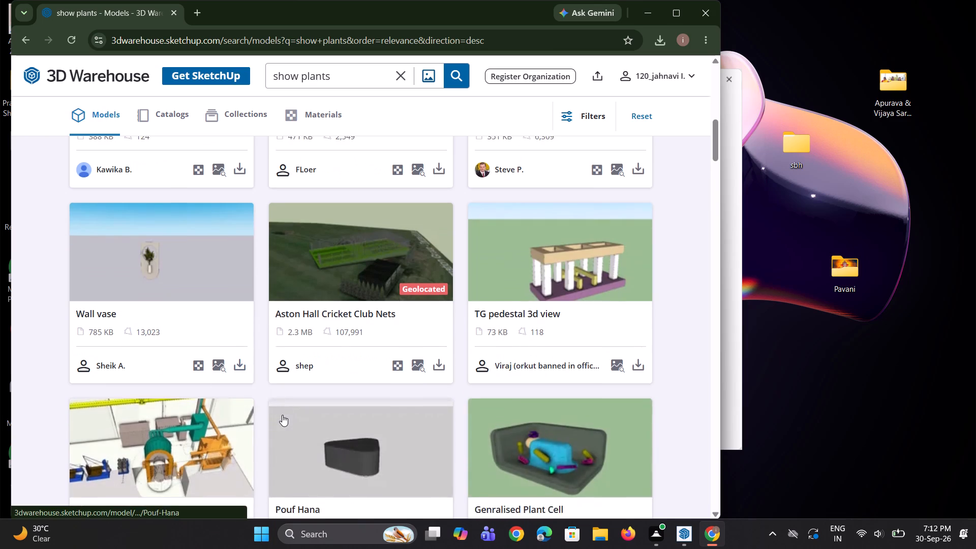
scroll(282, 415, "down", 6)
scroll(285, 411, "up", 1)
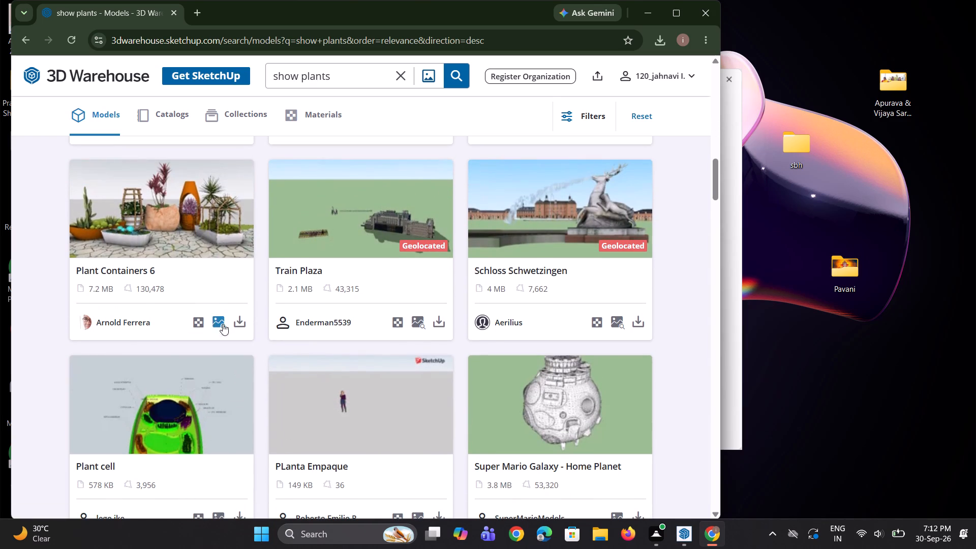
left_click(240, 324)
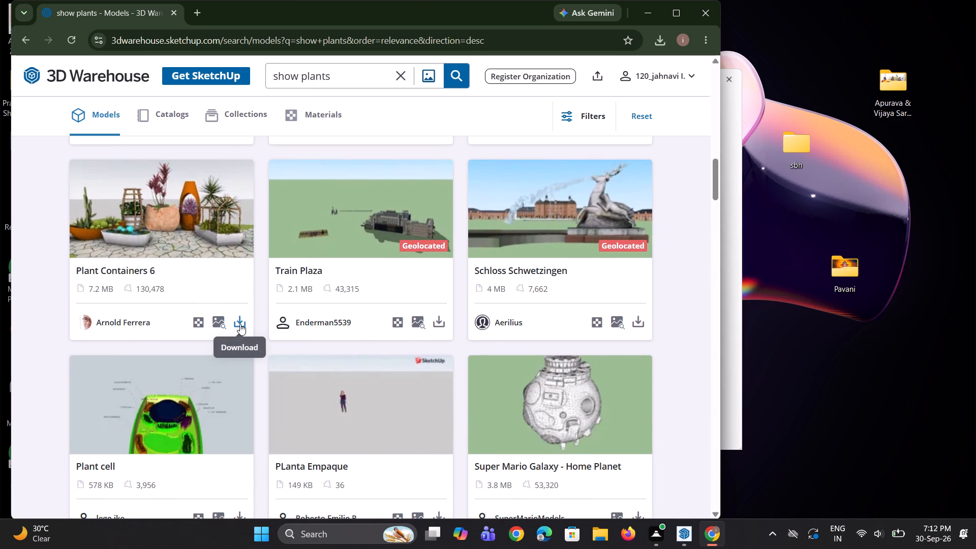
left_click(257, 353)
Browse the remaining "show plants" results for other plant models suitable for the café.
scroll(334, 387, "down", 3)
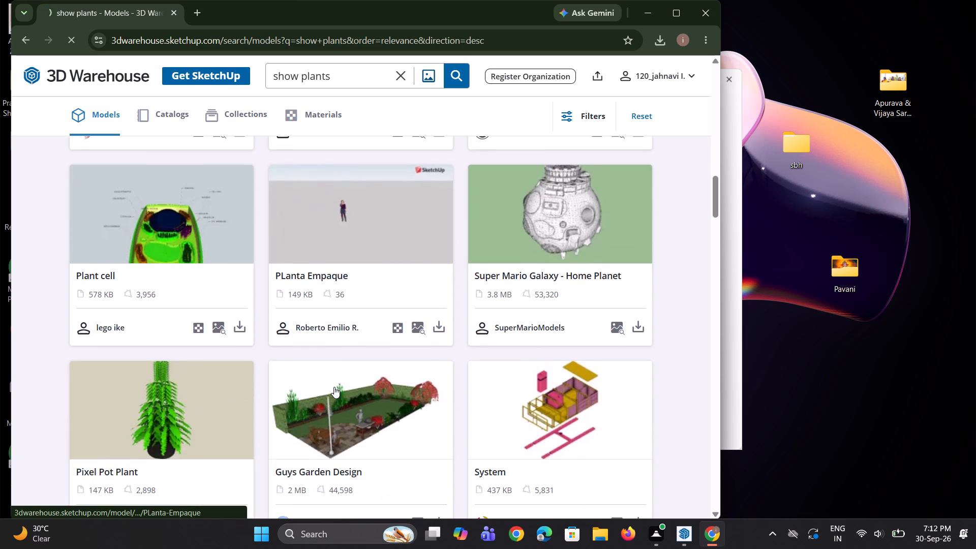
scroll(334, 387, "down", 7)
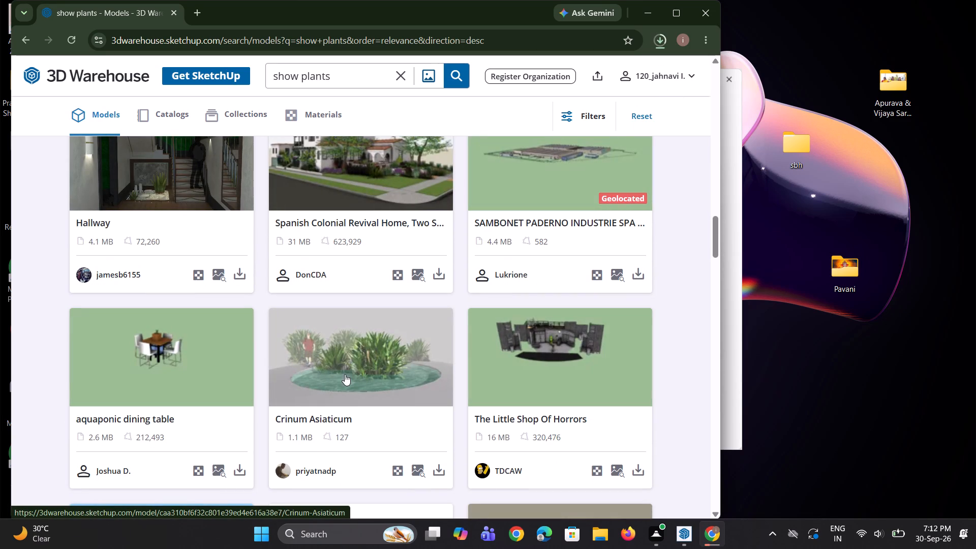
scroll(333, 349, "down", 4)
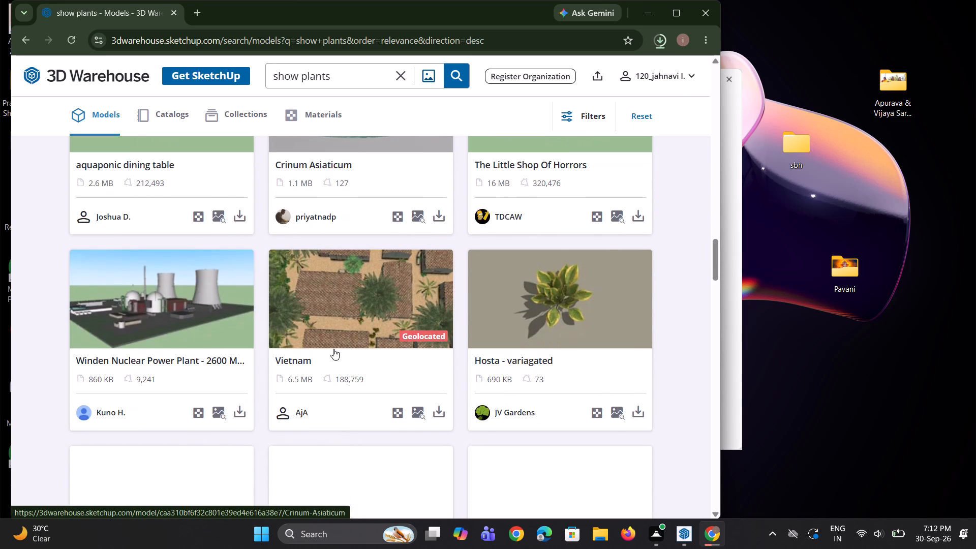
scroll(469, 361, "down", 6)
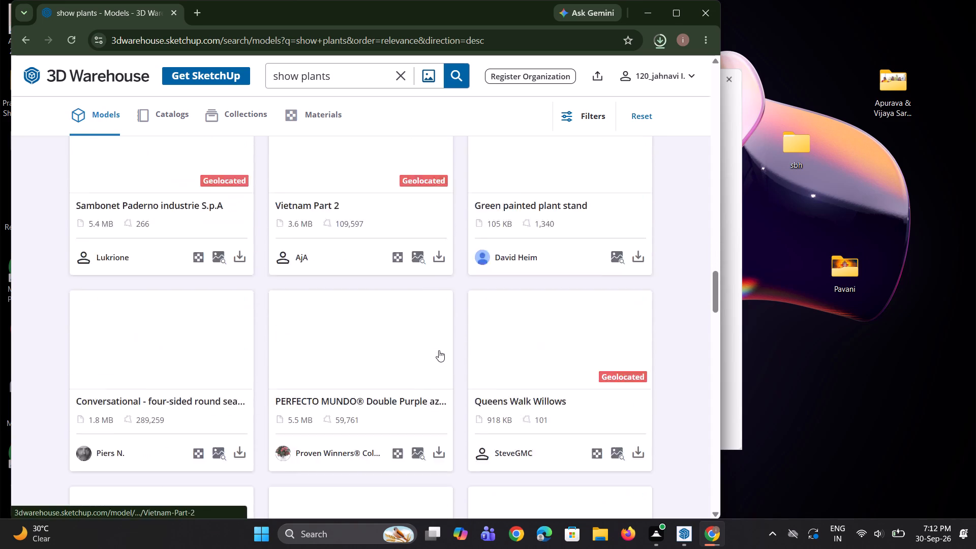
scroll(436, 351, "up", 3)
scroll(436, 351, "down", 3)
scroll(436, 351, "up", 2)
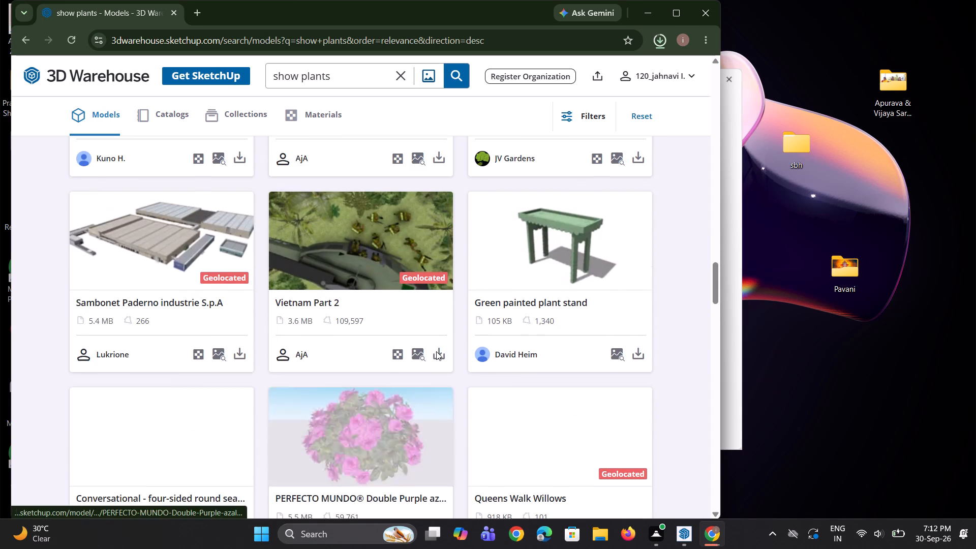
scroll(436, 351, "down", 3)
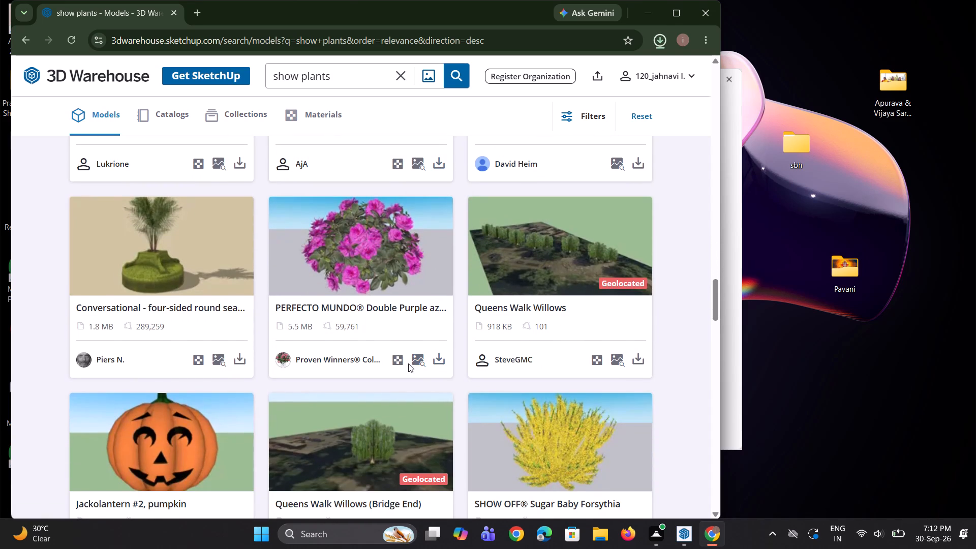
scroll(408, 363, "down", 4)
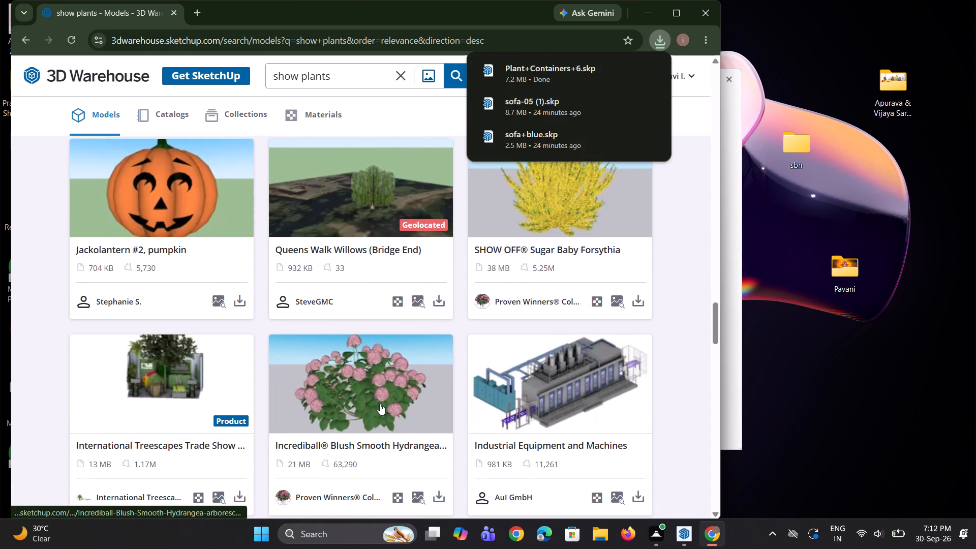
scroll(380, 404, "down", 8)
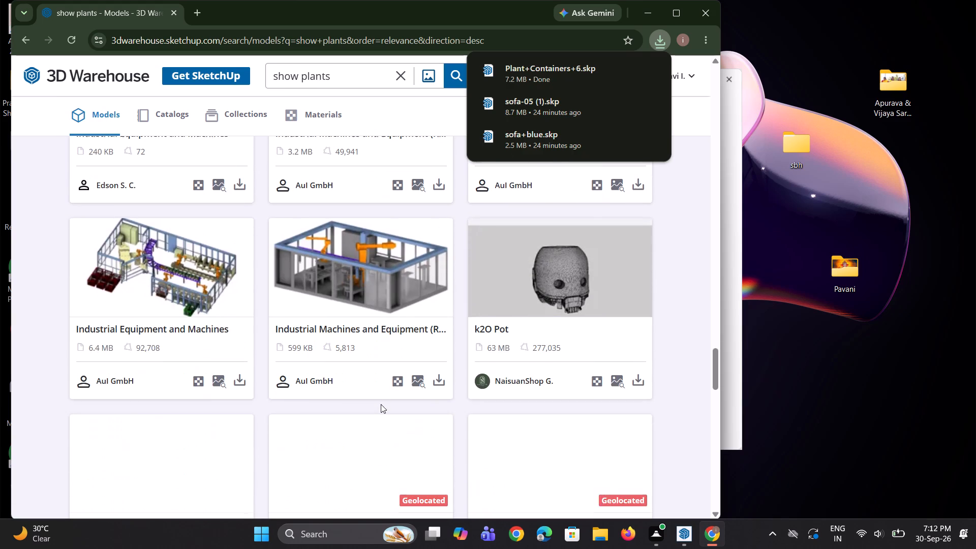
scroll(384, 399, "down", 4)
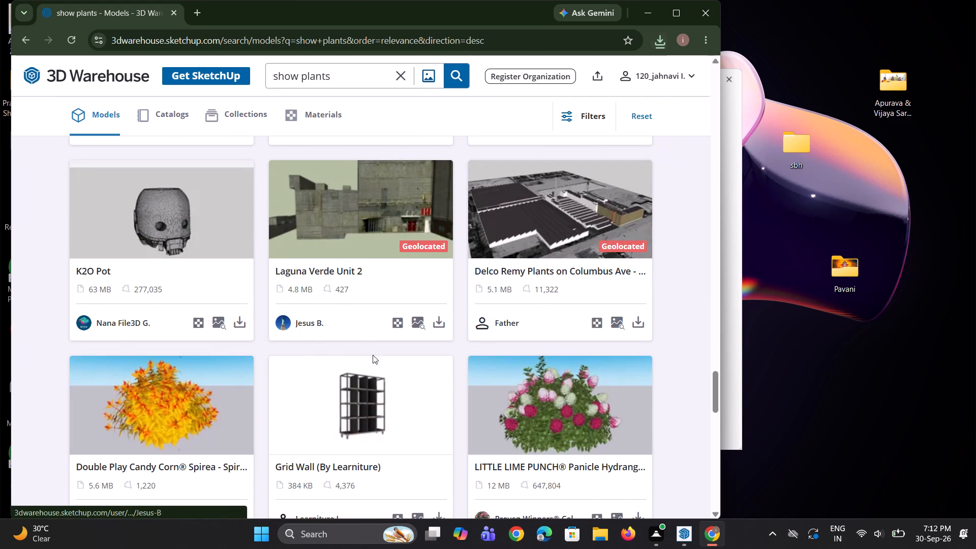
scroll(392, 376, "down", 7)
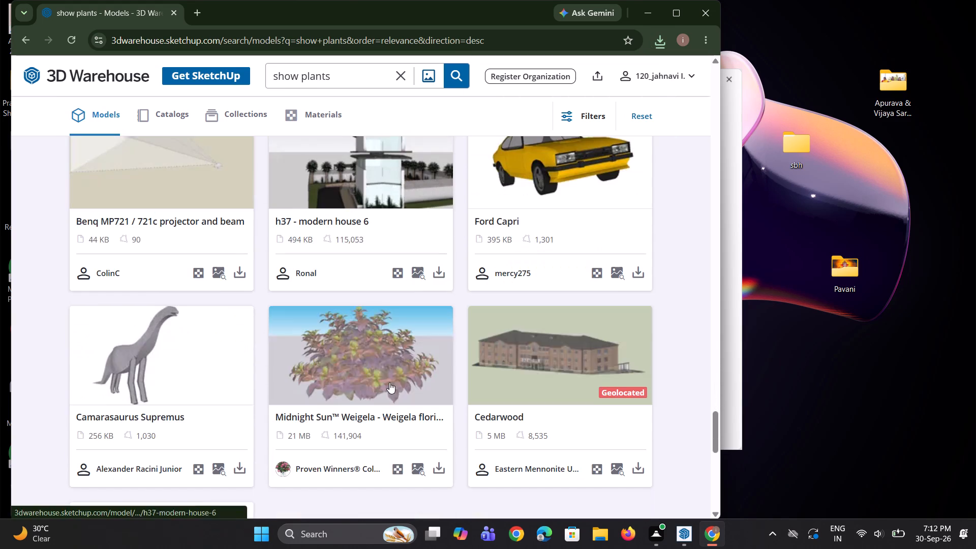
Search the 3D Warehouse models for "plants" instead.
left_click_drag(332, 79, 257, 91)
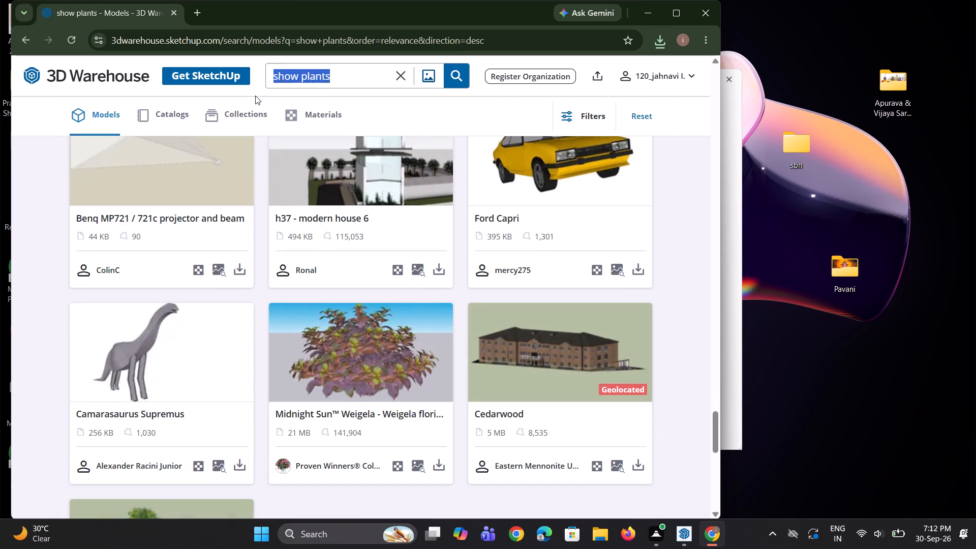
type("plants")
key("Return")
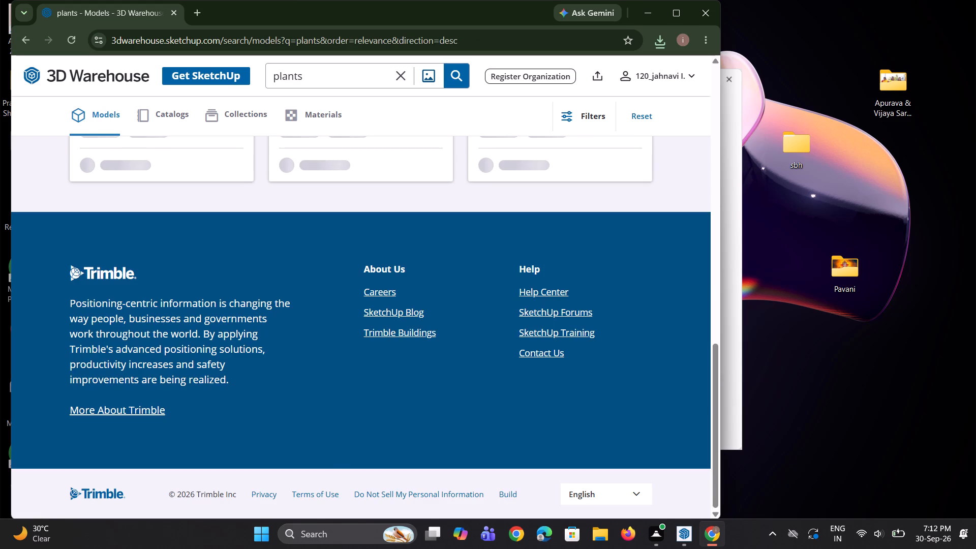
scroll(270, 383, "up", 9)
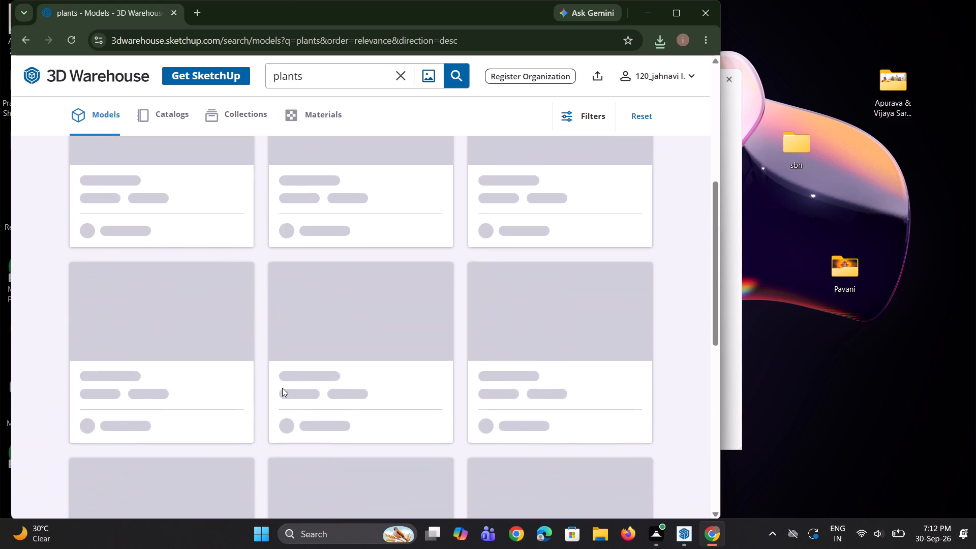
scroll(282, 388, "up", 6)
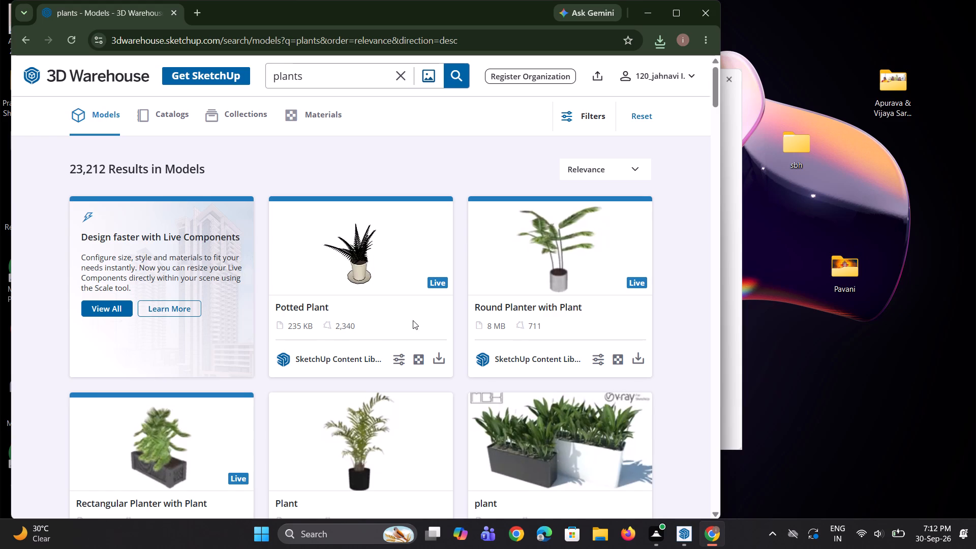
Download the broad-leaved 9 MB model titled PLANT as a SketchUp file.
scroll(413, 319, "down", 5)
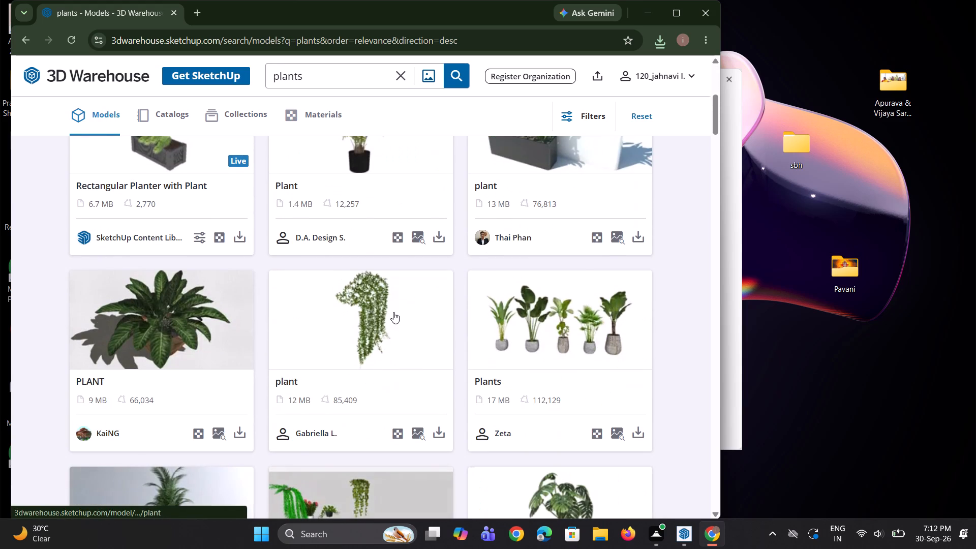
left_click(240, 431)
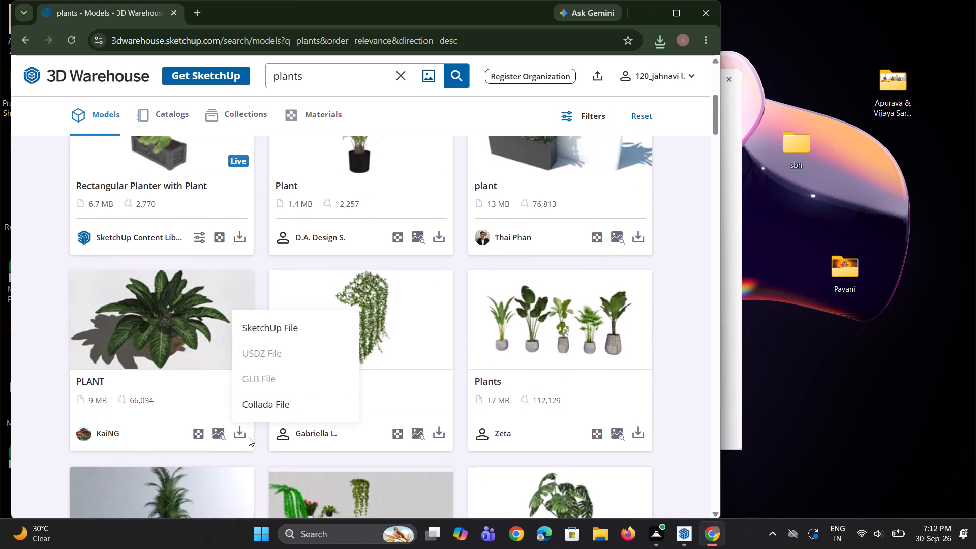
left_click(277, 338)
scroll(341, 385, "down", 2)
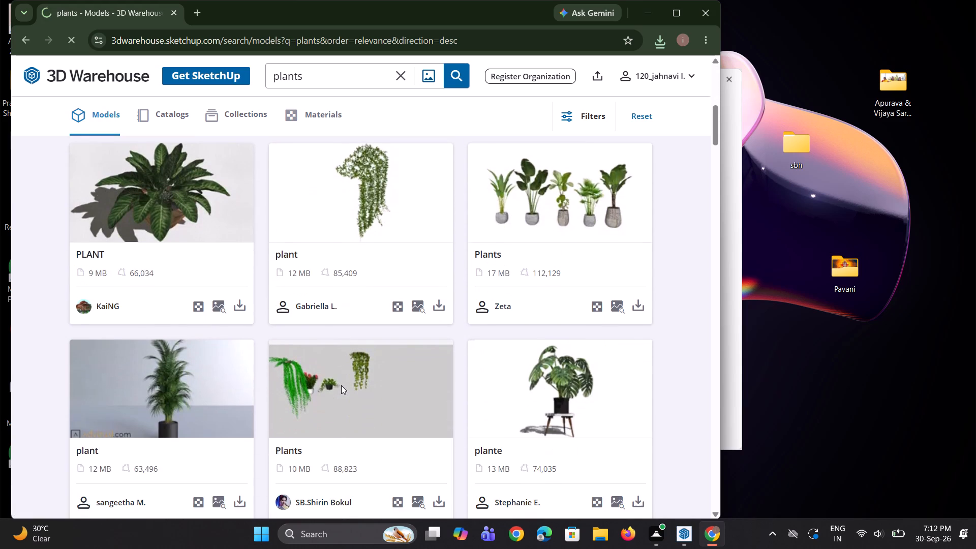
Download the 9.1 MB Plante model with two potted plants on tall stands as a SketchUp file.
scroll(341, 385, "up", 5)
scroll(342, 384, "down", 7)
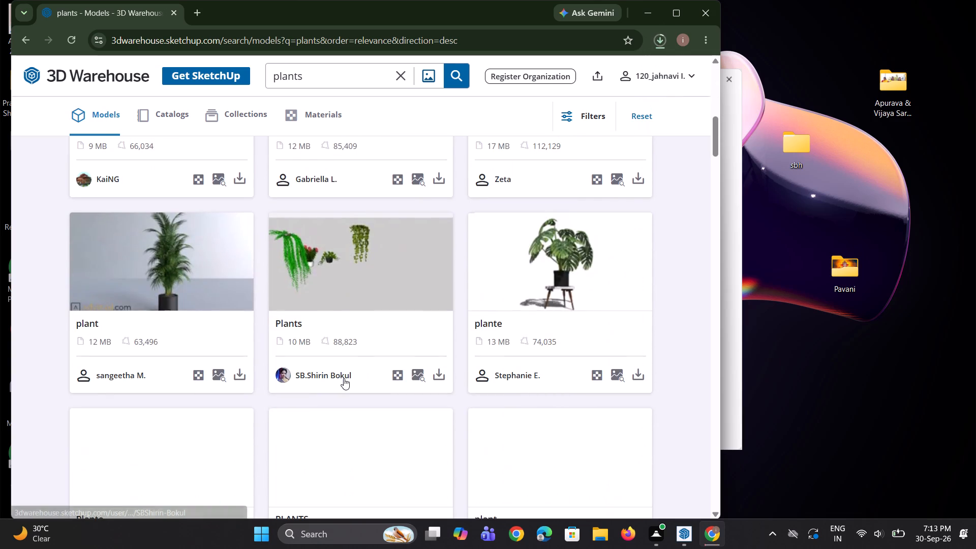
scroll(344, 378, "down", 3)
scroll(344, 376, "up", 2)
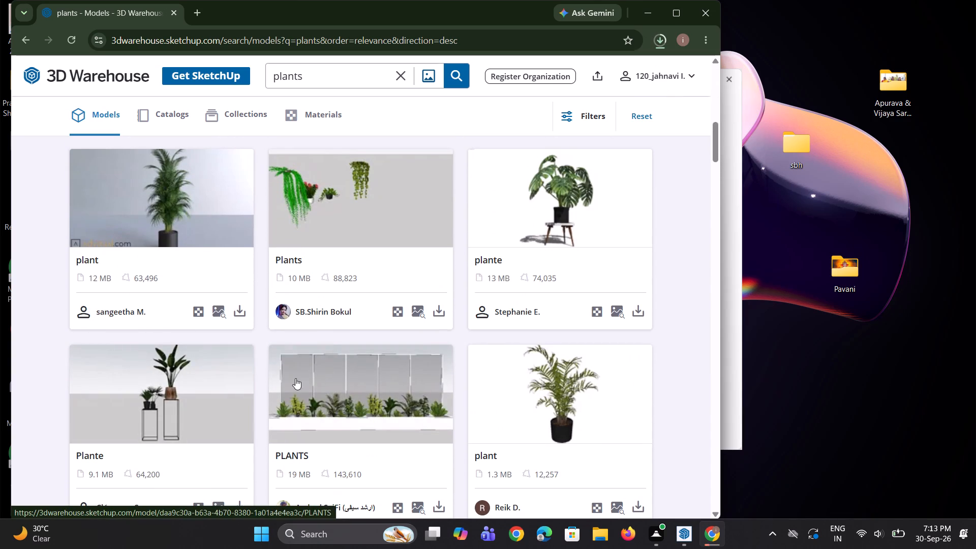
scroll(231, 382, "down", 3)
left_click(242, 314)
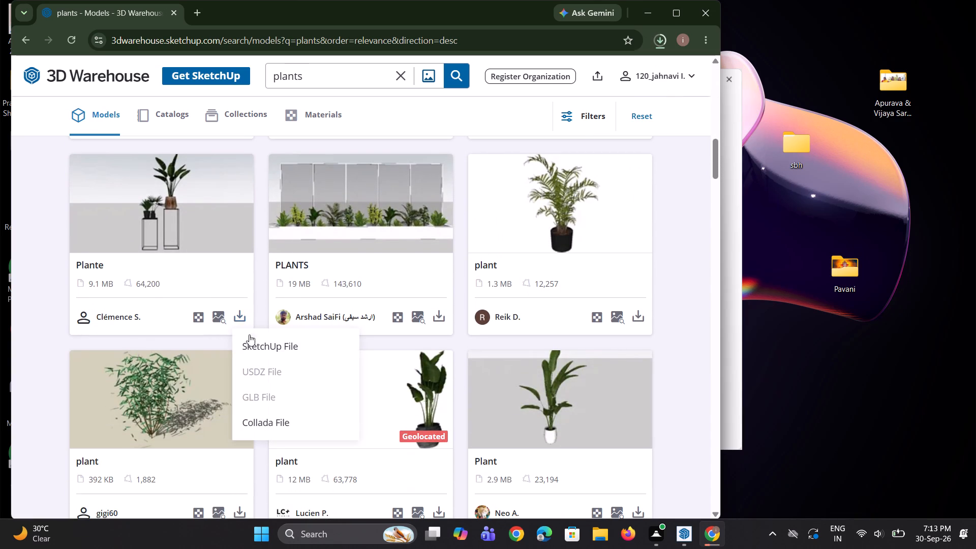
left_click(252, 350)
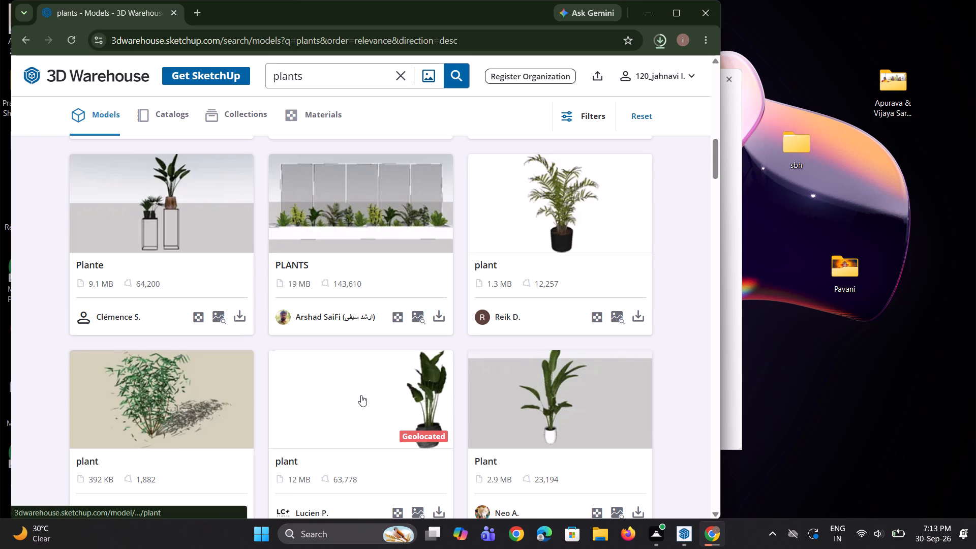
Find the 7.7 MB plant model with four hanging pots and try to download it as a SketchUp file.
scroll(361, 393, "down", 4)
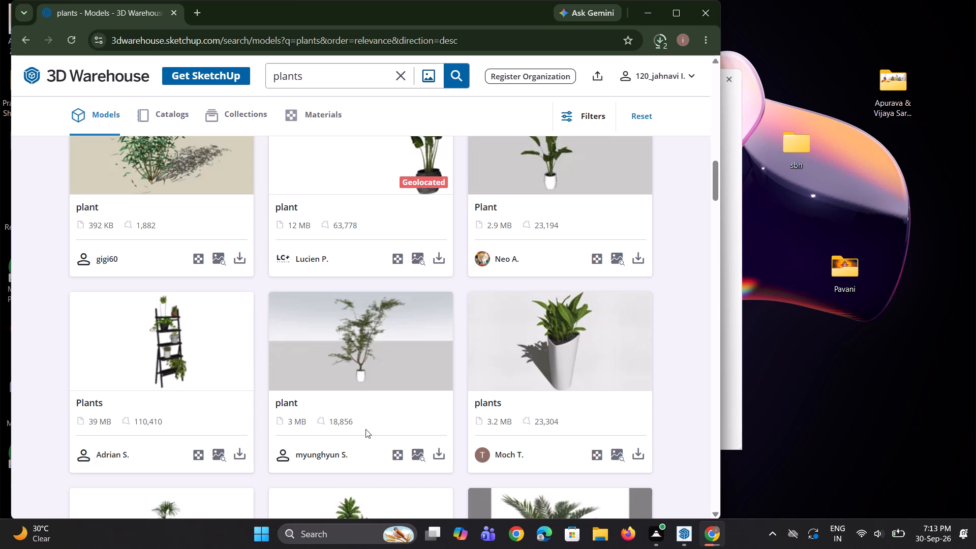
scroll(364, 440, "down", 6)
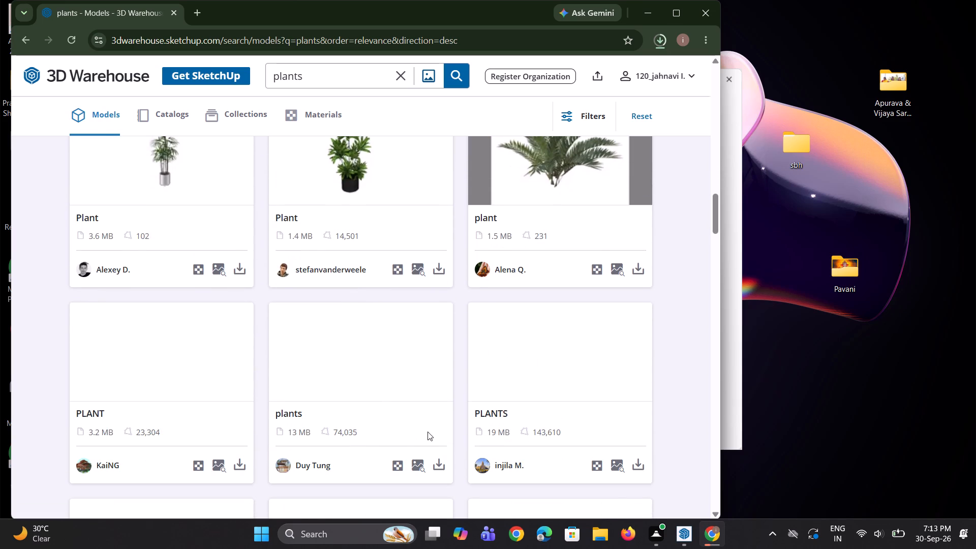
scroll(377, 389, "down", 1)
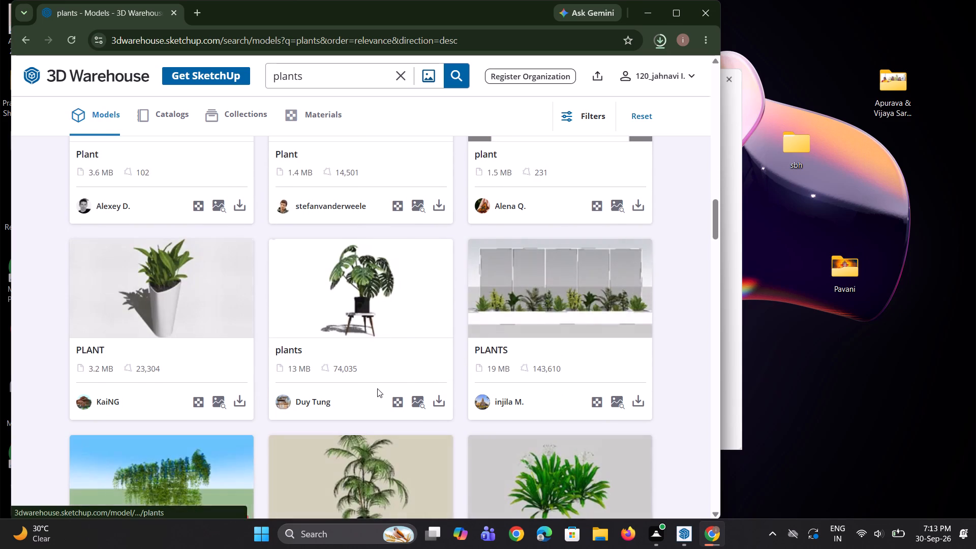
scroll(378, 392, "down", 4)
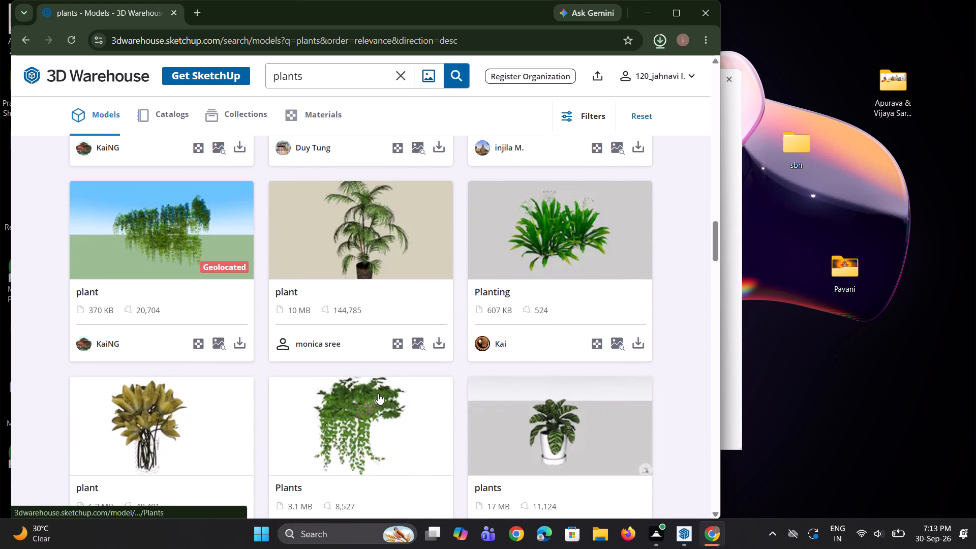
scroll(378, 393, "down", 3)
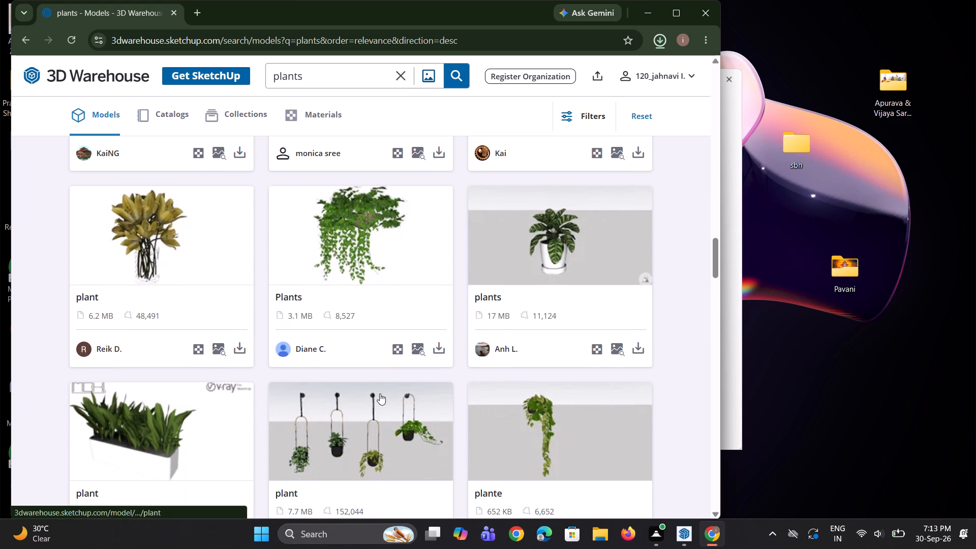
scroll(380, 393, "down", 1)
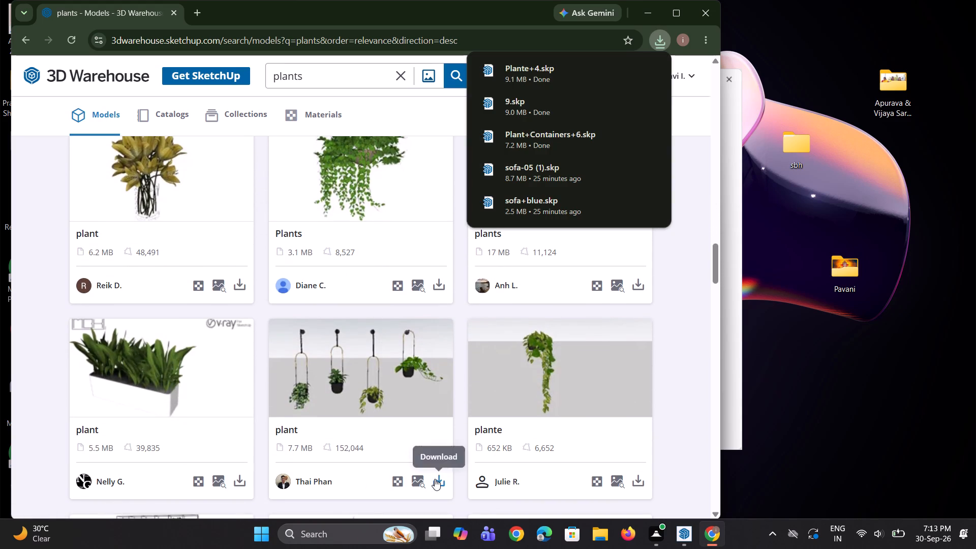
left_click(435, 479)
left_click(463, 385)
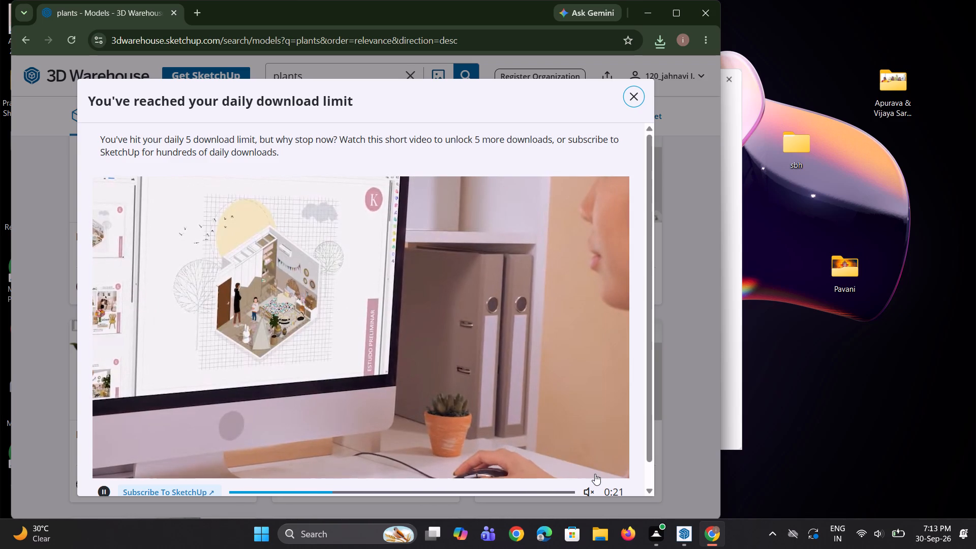
Unlock 5 more downloads through the offered video and return to the plant results.
left_click(599, 457)
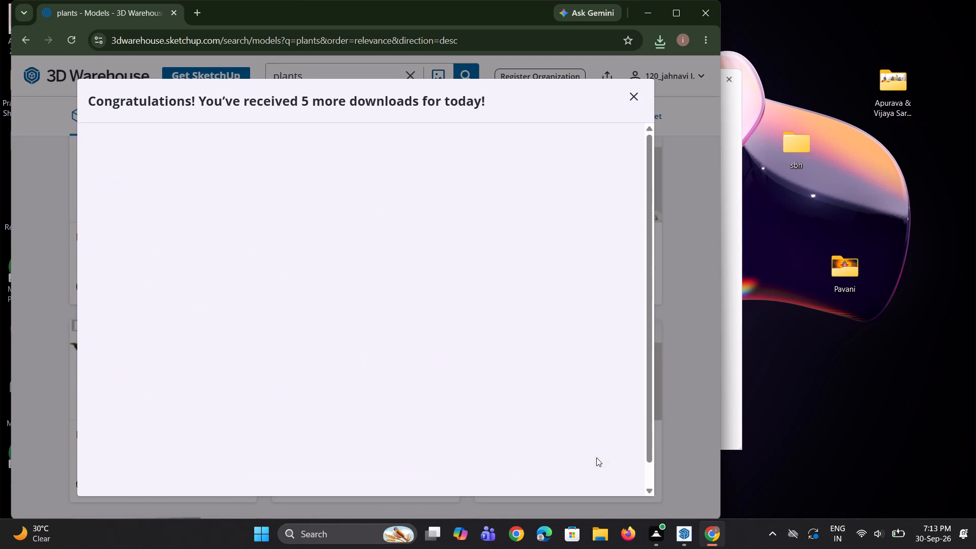
left_click(364, 393)
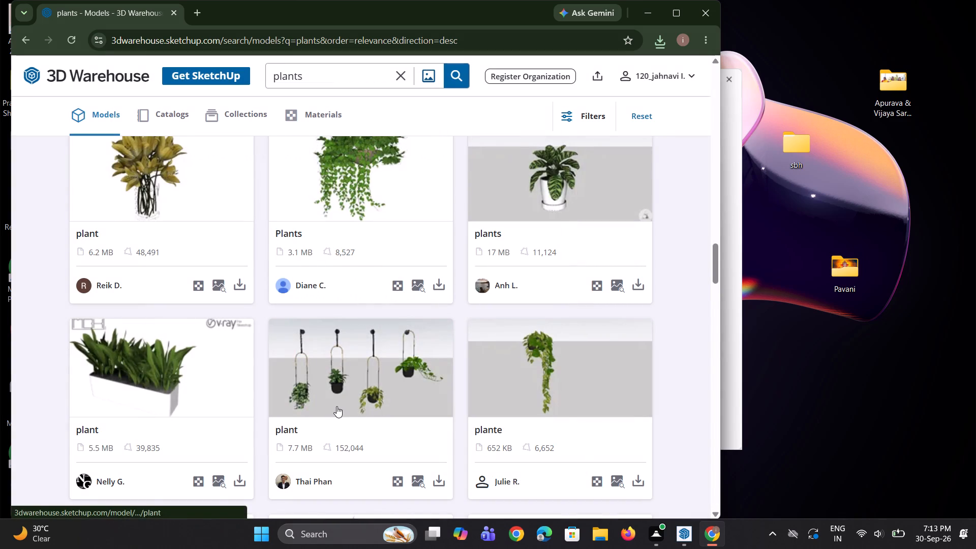
Download the 1.3 MB plants model with spiky plants in raised pots as a SketchUp file.
scroll(337, 406, "down", 6)
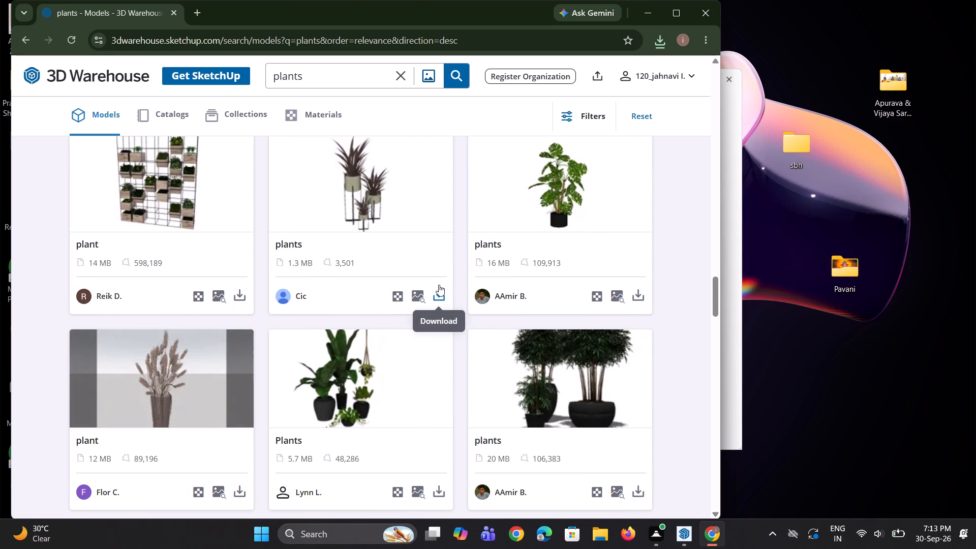
left_click(439, 287)
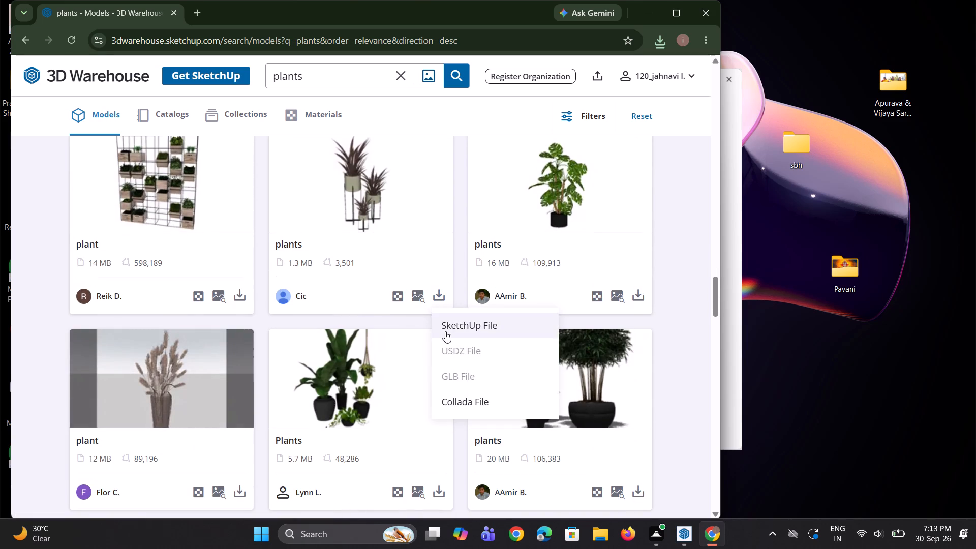
left_click(446, 331)
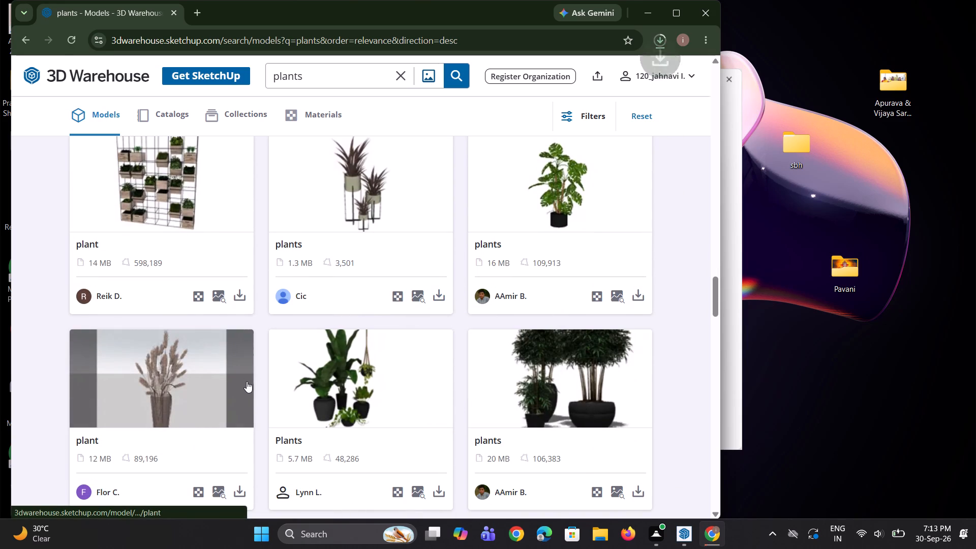
Download the 14 MB PLANT model of a hanging wooden planter with trailing greenery and bulbs as a SketchUp file.
scroll(253, 388, "down", 1)
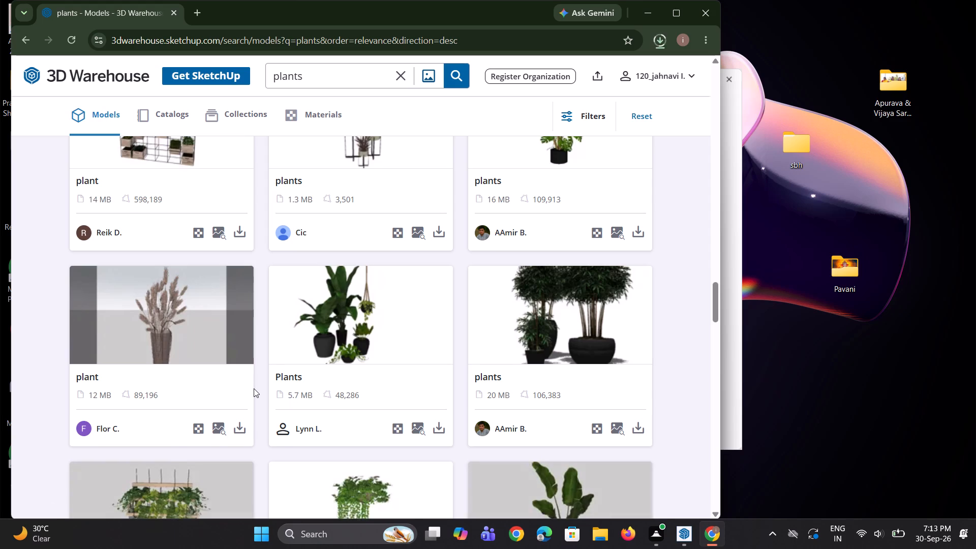
scroll(254, 388, "down", 1)
scroll(180, 402, "down", 2)
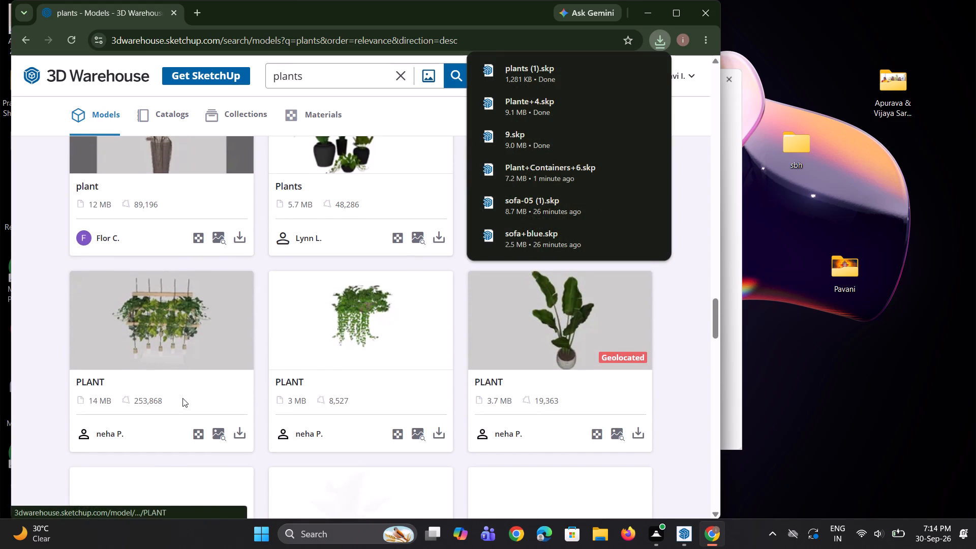
scroll(184, 395, "down", 1)
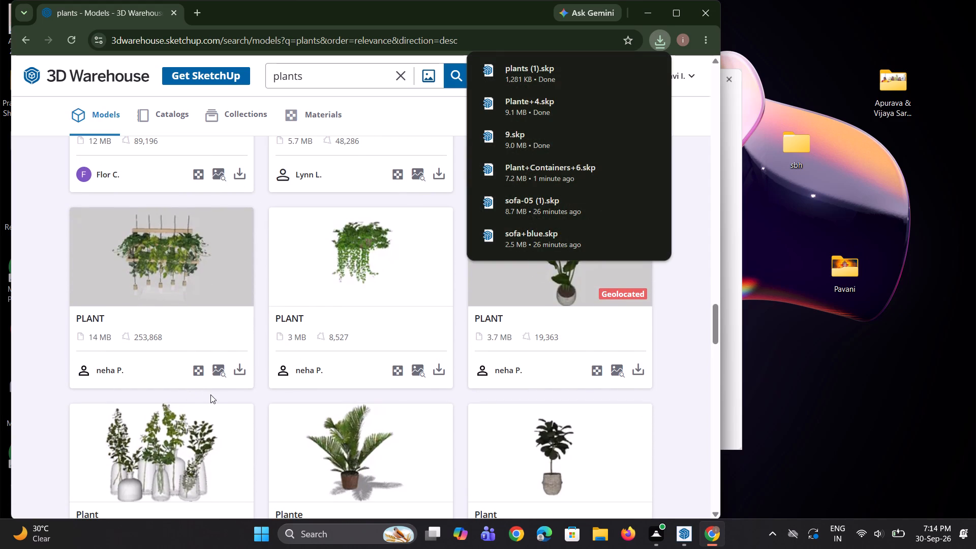
left_click(243, 370)
left_click(275, 395)
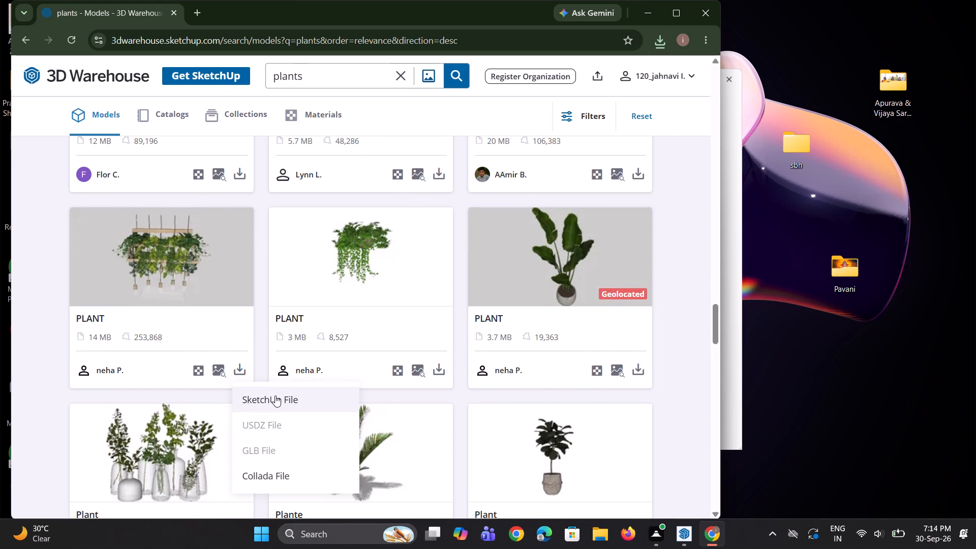
scroll(377, 374, "down", 5)
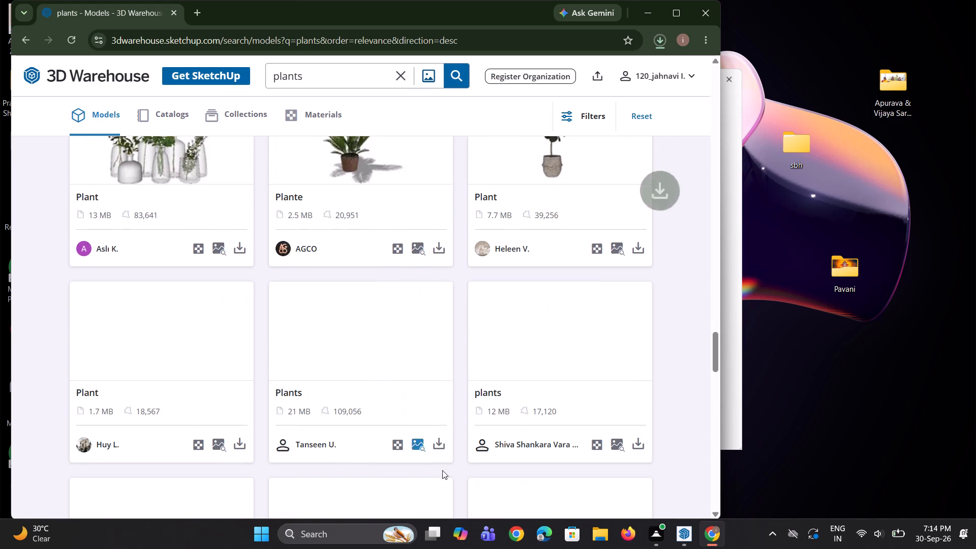
Switch to SketchUp and look through the downloaded plant models available for import from the Downloads folder.
left_click(677, 538)
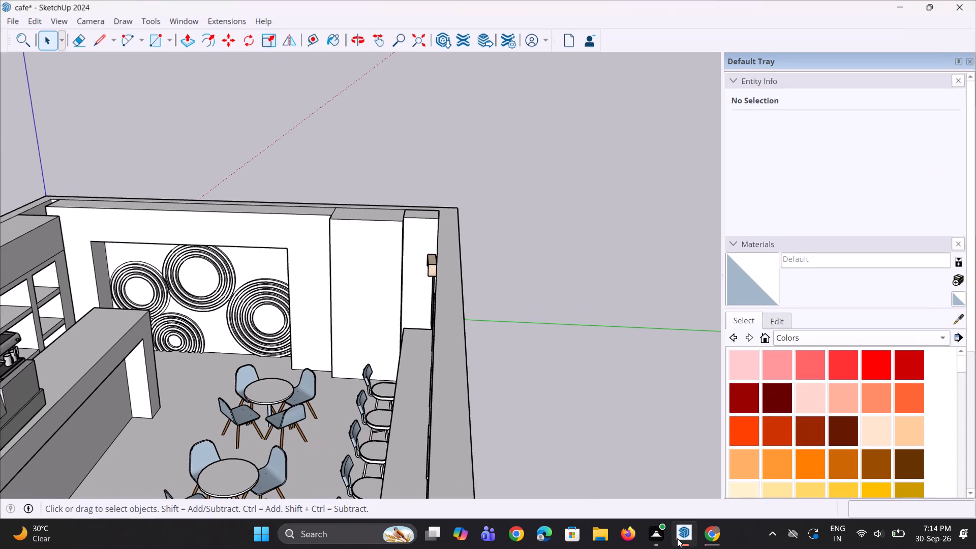
scroll(309, 325, "down", 4)
scroll(216, 293, "down", 4)
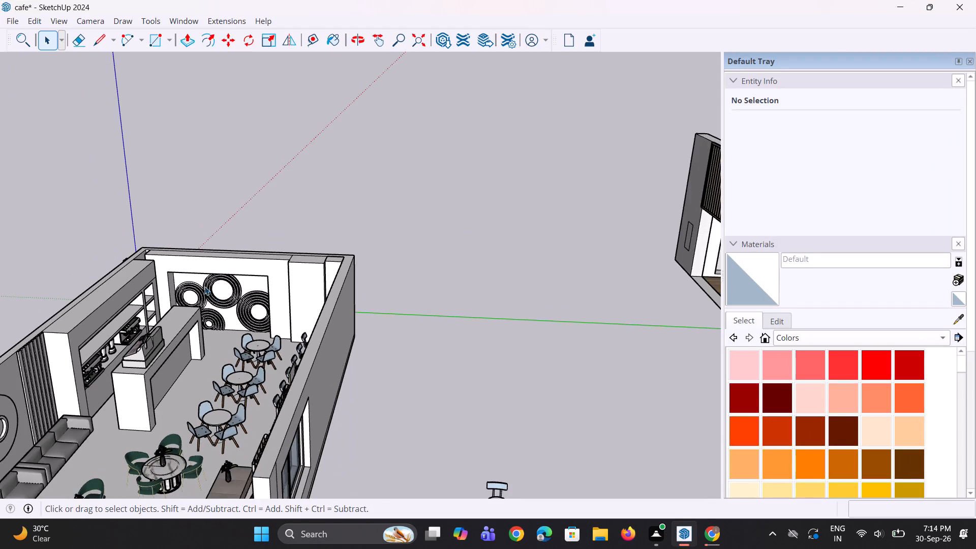
scroll(169, 274, "up", 2)
left_click(17, 19)
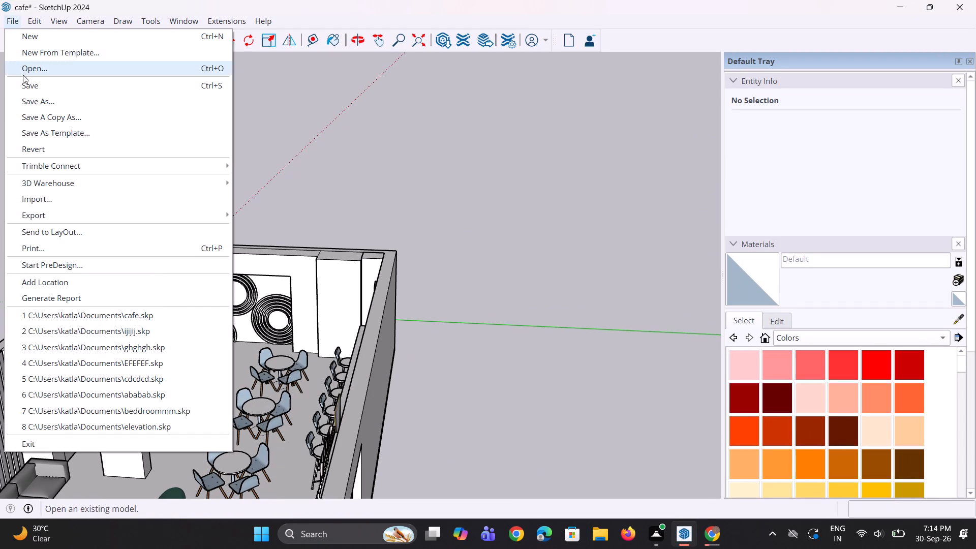
left_click(54, 197)
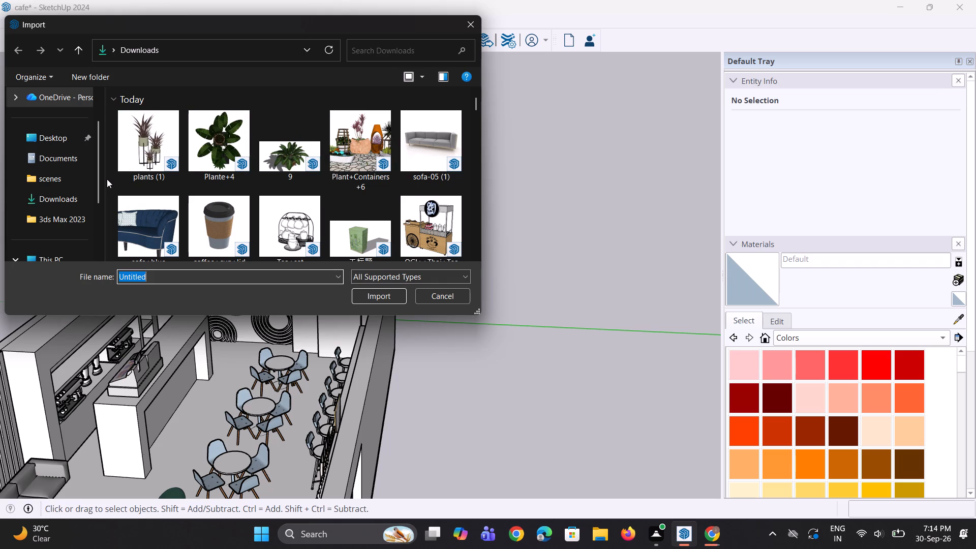
scroll(107, 178, "up", 6)
scroll(380, 163, "up", 2)
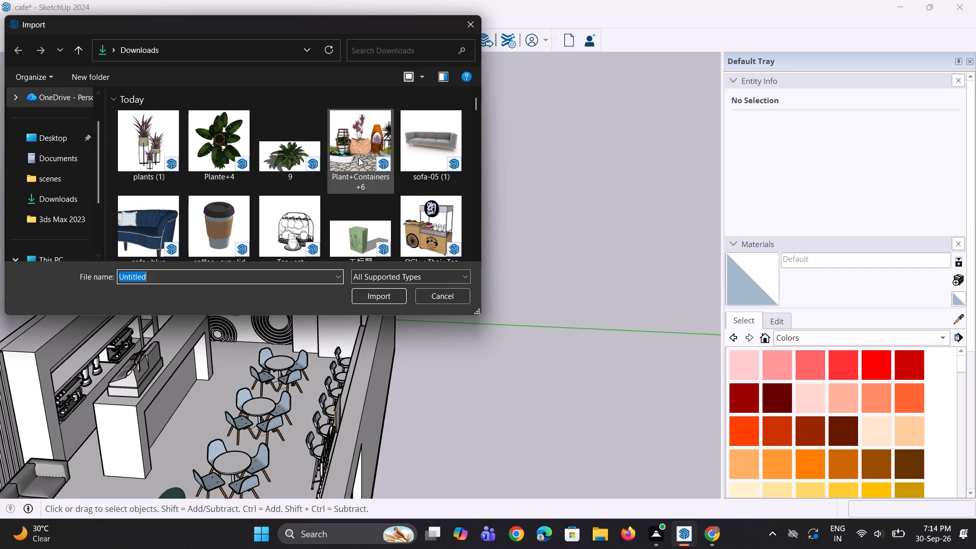
scroll(358, 158, "up", 2)
left_click(468, 24)
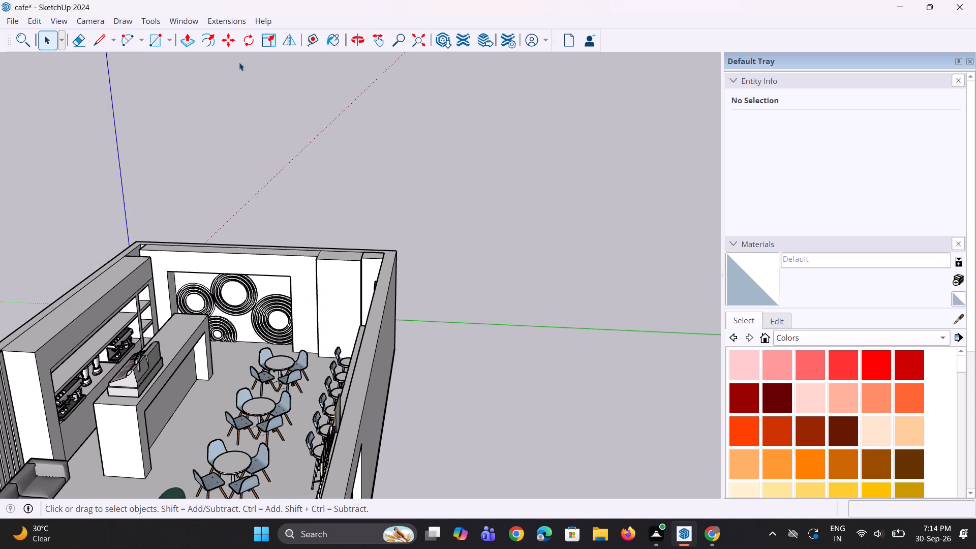
left_click(16, 22)
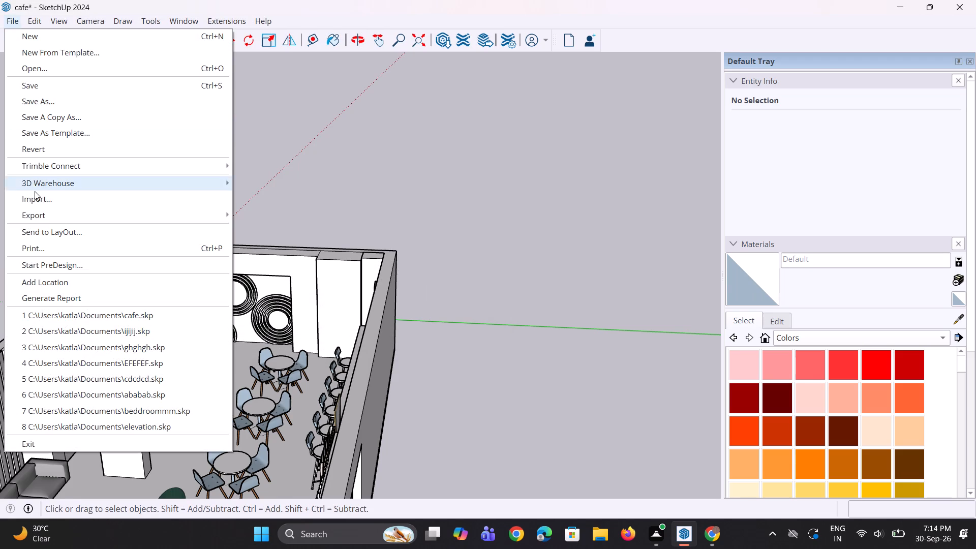
left_click(35, 207)
left_click(40, 196)
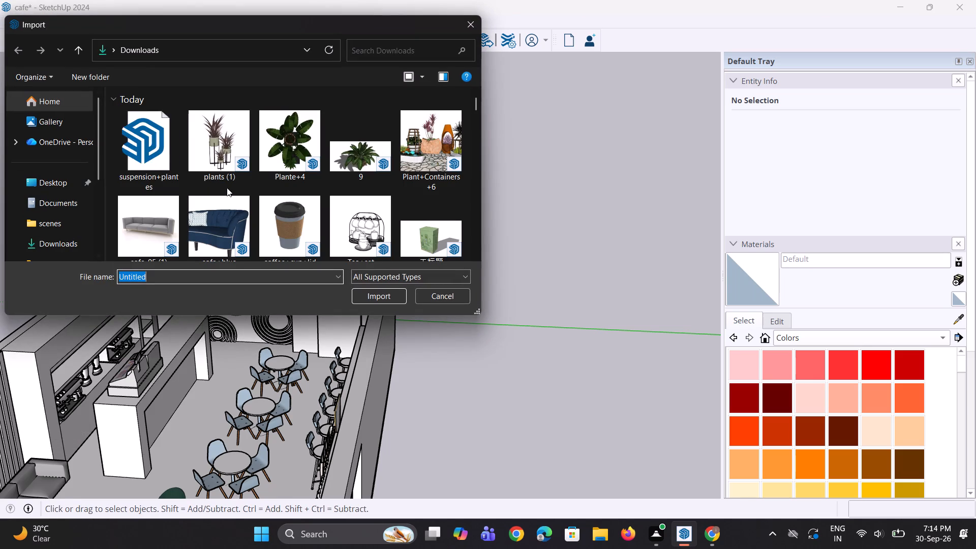
scroll(227, 187, "up", 2)
scroll(270, 161, "down", 1)
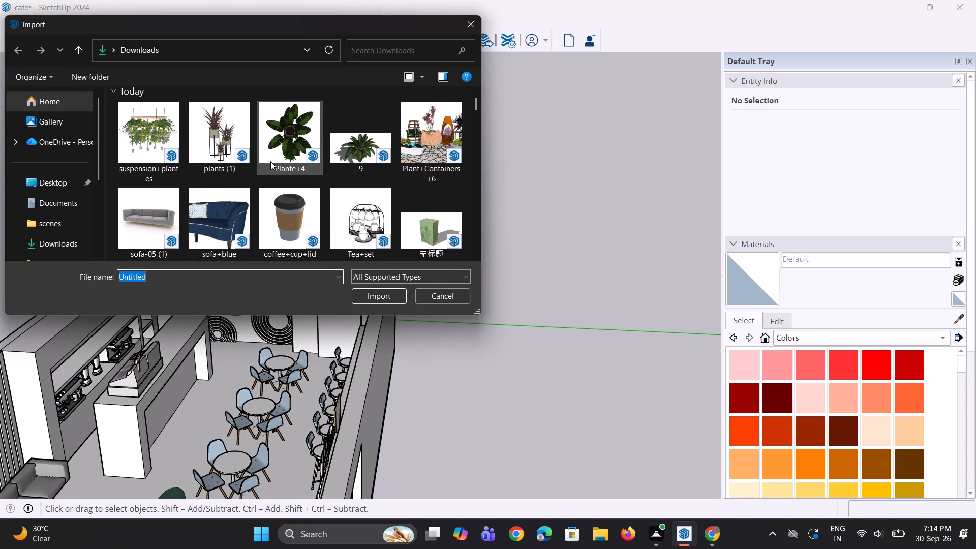
scroll(269, 160, "up", 1)
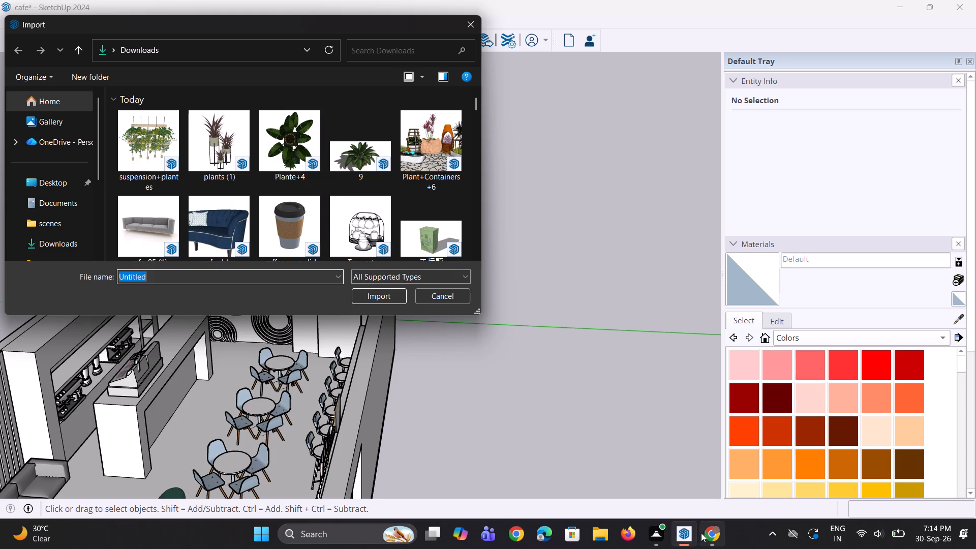
Switch to the 3D Warehouse plant results and download the 21 MB Plants group of potted palms as a SketchUp file.
left_click(685, 539)
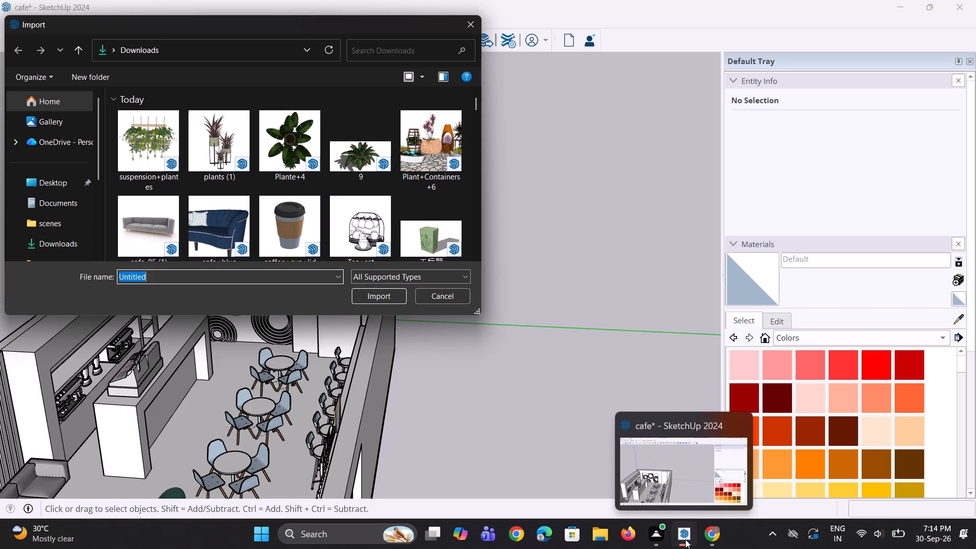
left_click(706, 530)
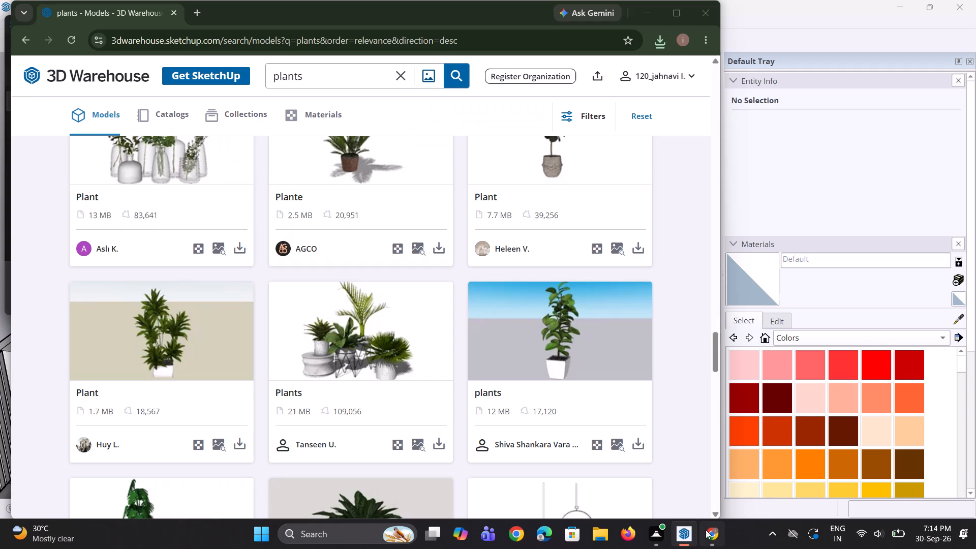
scroll(513, 353, "up", 4)
scroll(493, 331, "down", 4)
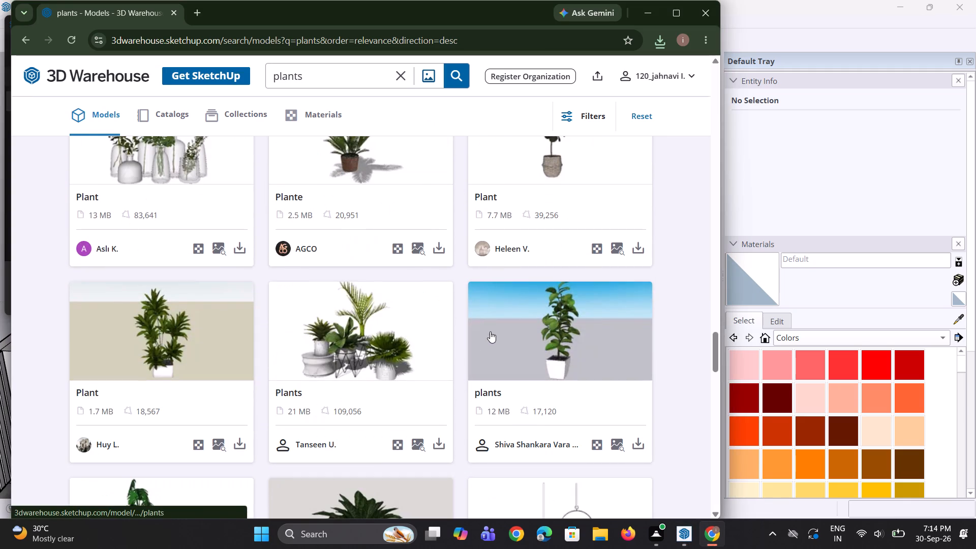
left_click(440, 445)
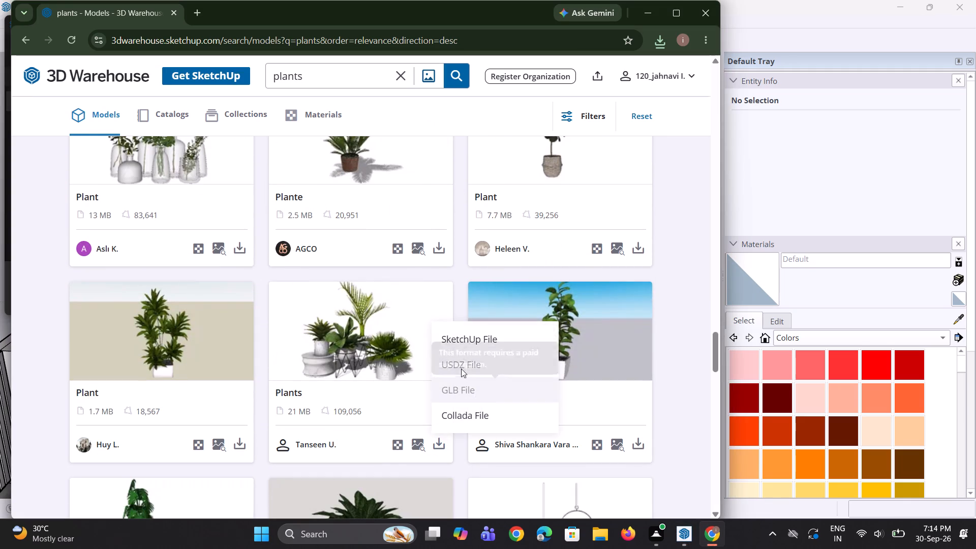
left_click(466, 346)
Download the 7.7 MB plant model of four wall-hung pots on long loops as a SketchUp file.
scroll(331, 325, "up", 2)
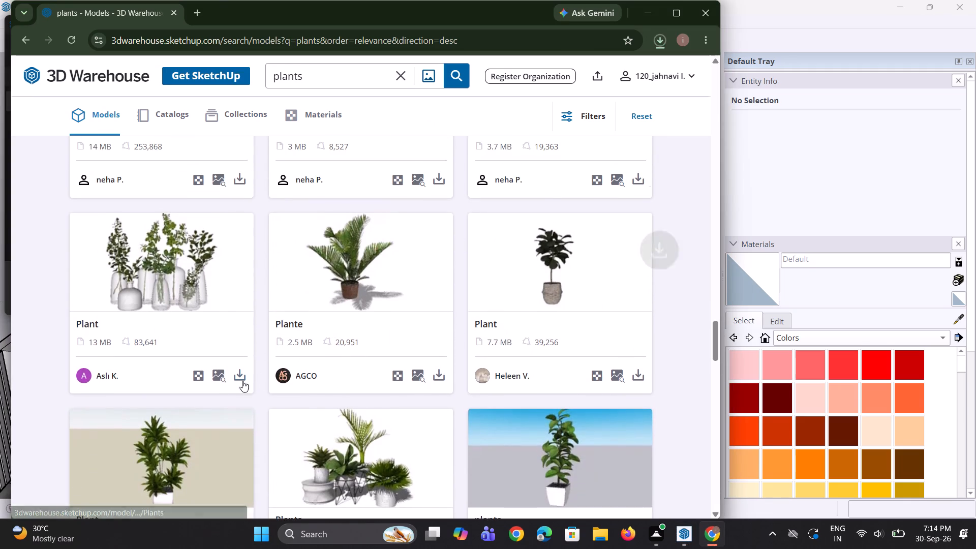
scroll(235, 384, "up", 2)
scroll(330, 351, "up", 5)
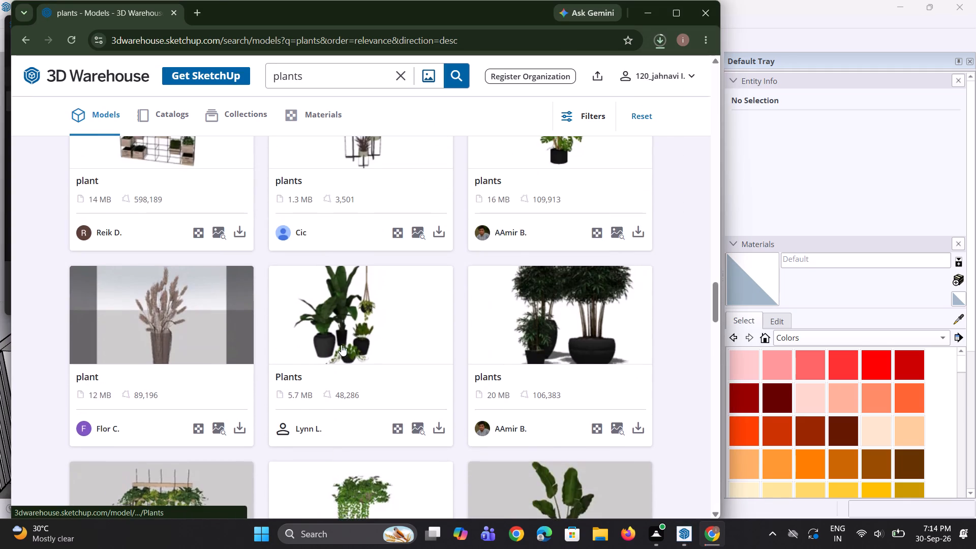
scroll(346, 343, "up", 4)
scroll(410, 369, "down", 2)
scroll(410, 368, "up", 1)
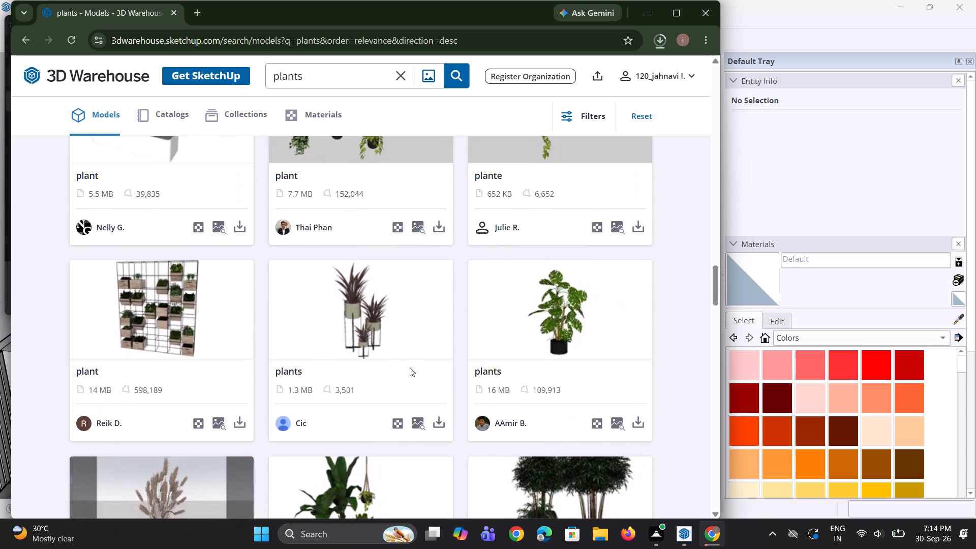
scroll(410, 368, "up", 3)
left_click(441, 422)
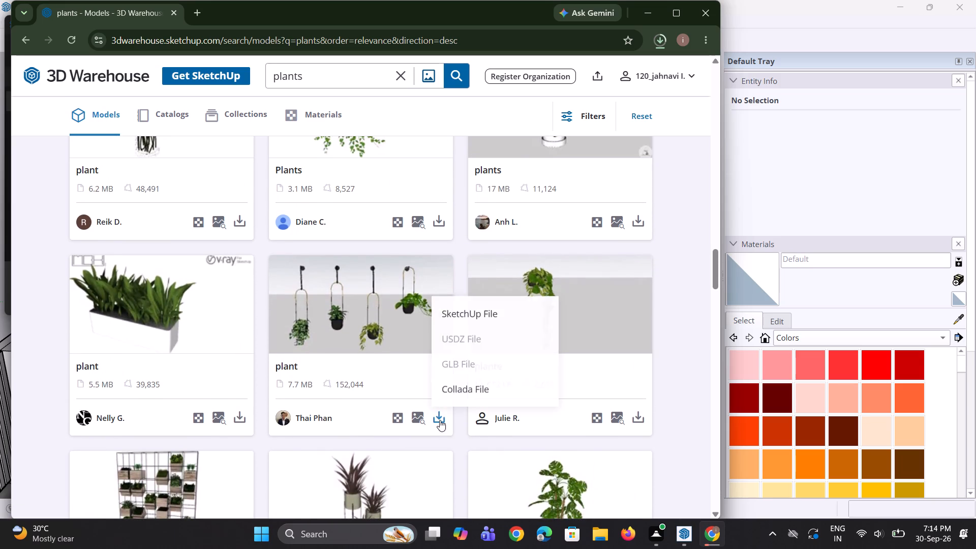
left_click(472, 323)
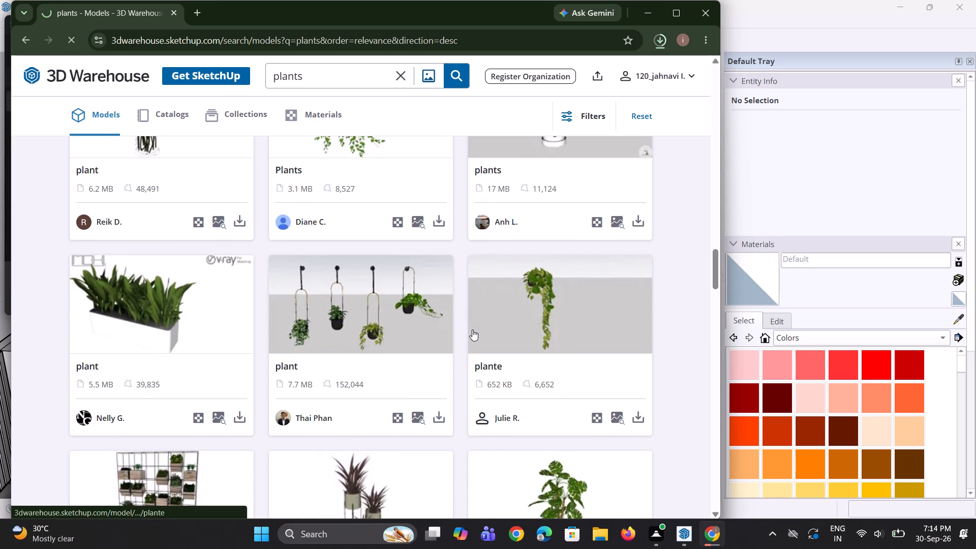
Switch to SketchUp and check the Downloads folder for the newly downloaded plant models to import.
left_click(683, 543)
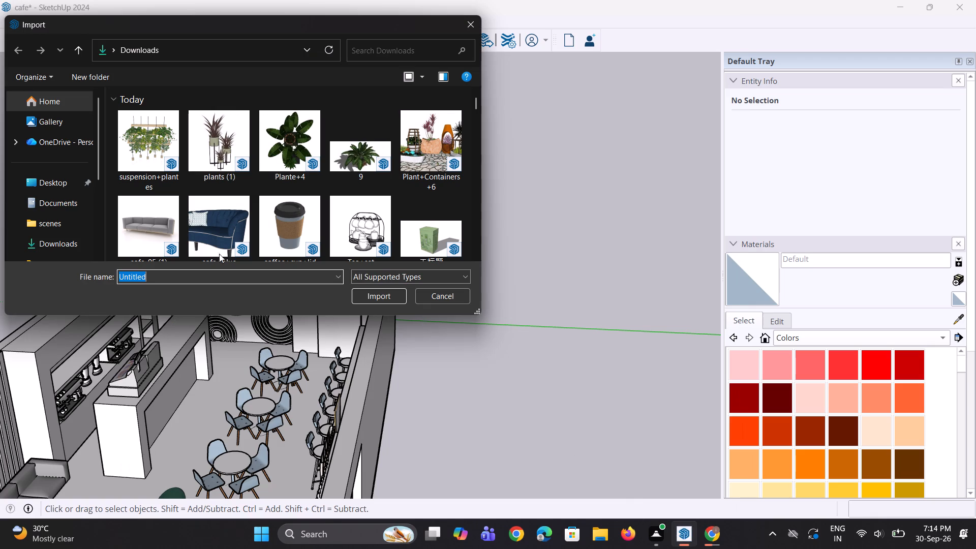
left_click(465, 21)
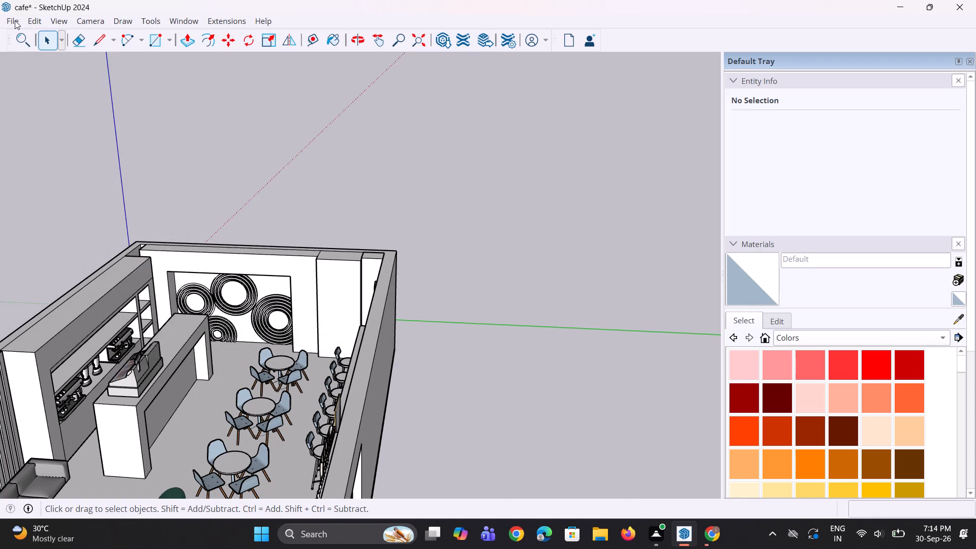
left_click(15, 20)
left_click(53, 198)
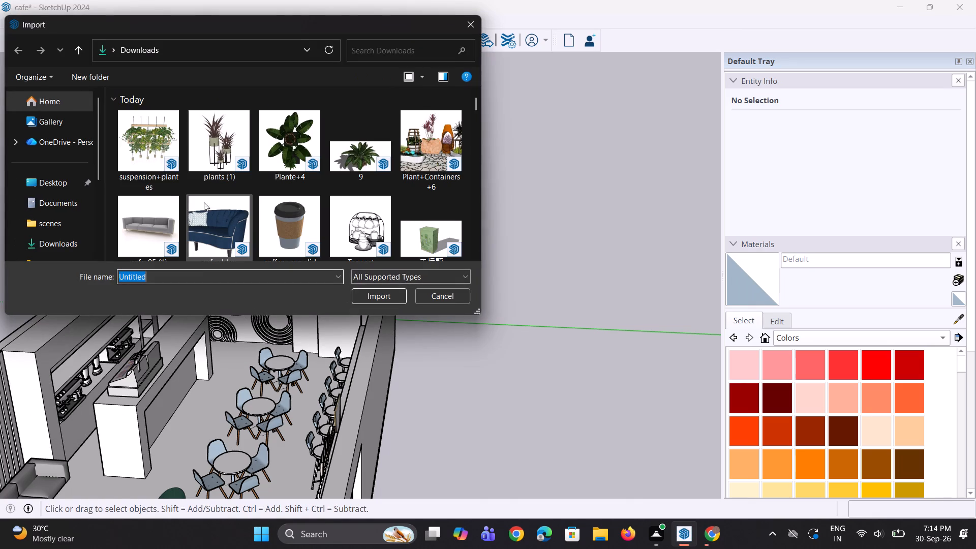
scroll(171, 177, "up", 3)
scroll(176, 177, "down", 3)
scroll(176, 177, "up", 4)
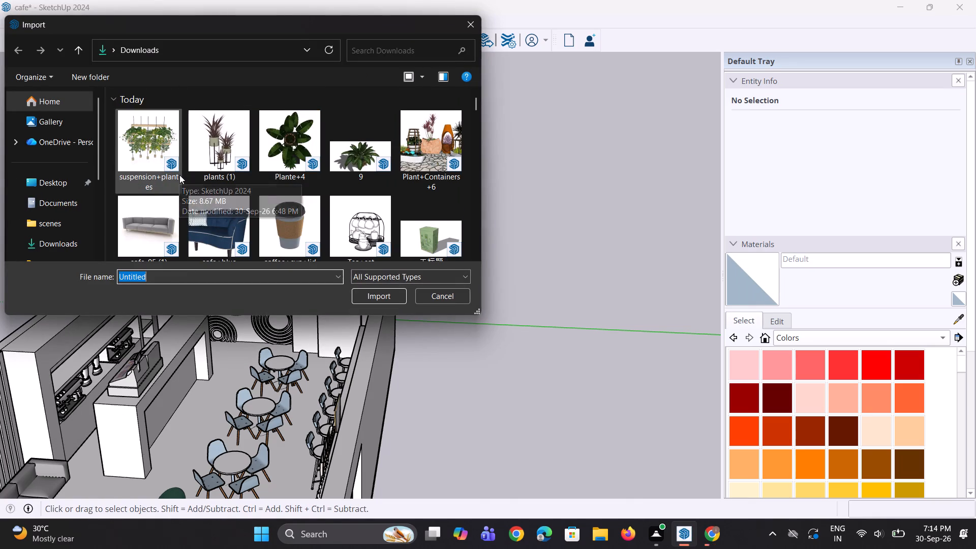
scroll(179, 175, "up", 5)
scroll(181, 174, "down", 4)
scroll(181, 174, "up", 4)
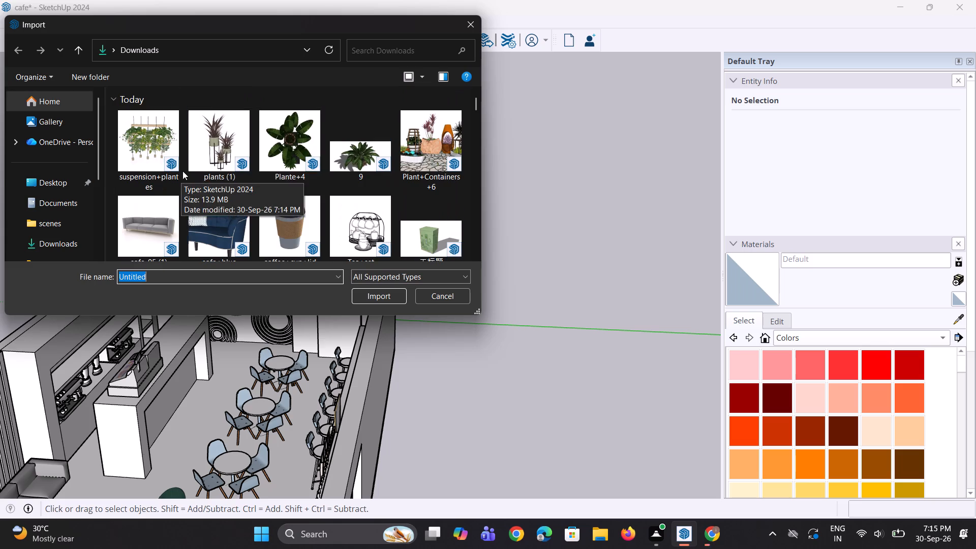
scroll(182, 171, "up", 4)
left_click(471, 24)
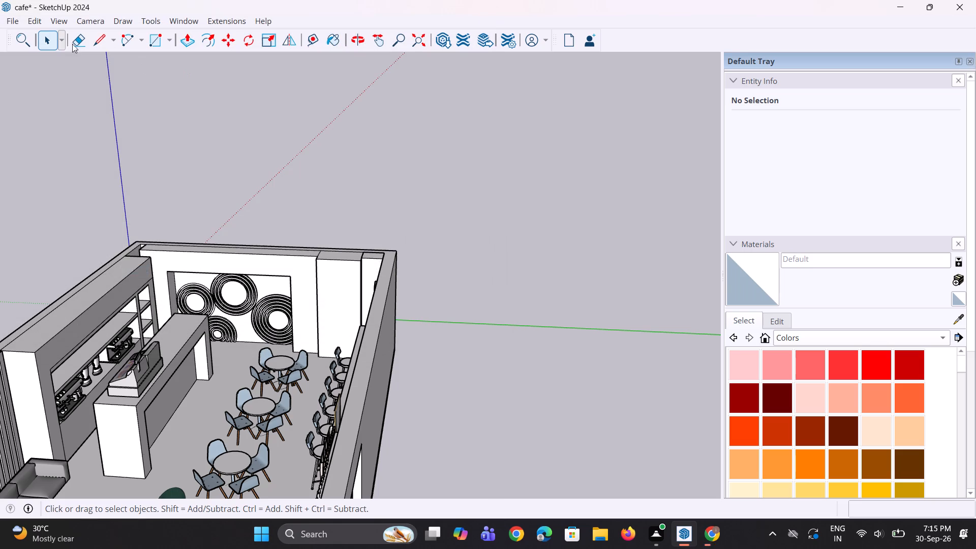
left_click(16, 18)
left_click(40, 208)
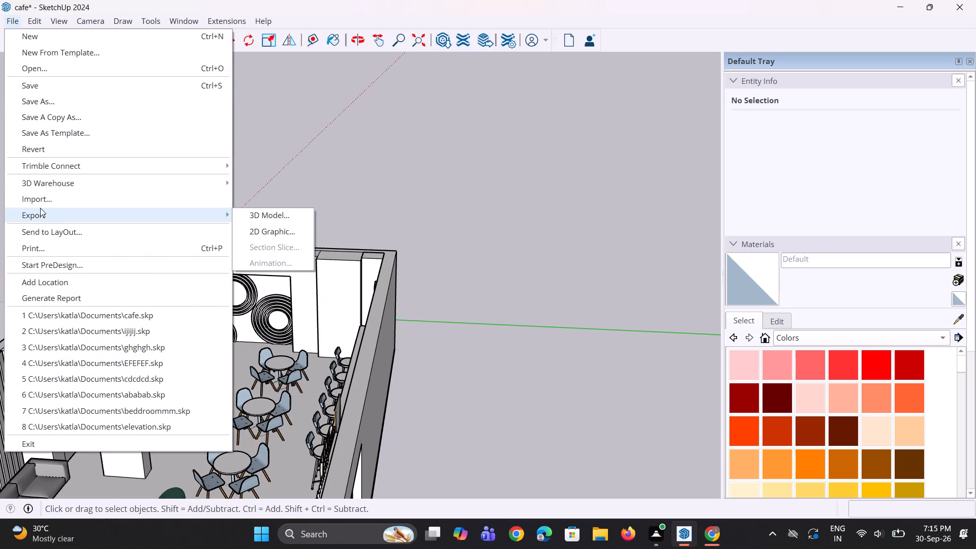
left_click(45, 202)
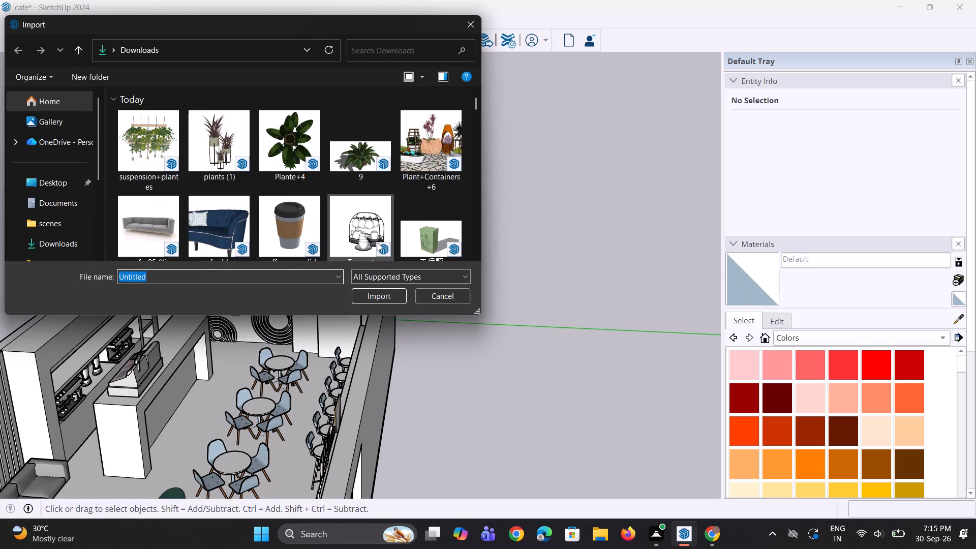
Switch back to 3D Warehouse and download the 7.7 MB four-pot hanging plant model again as a SketchUp file.
left_click(715, 540)
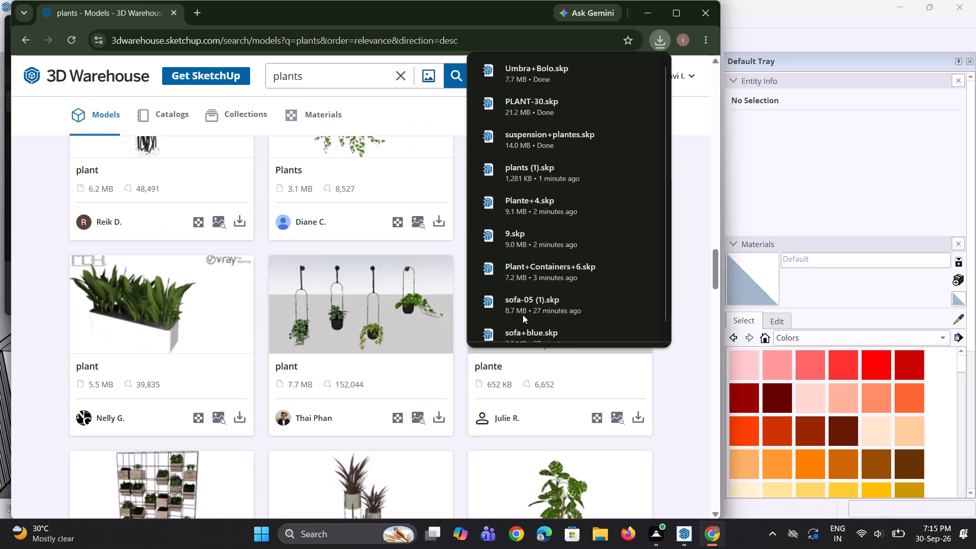
left_click(436, 418)
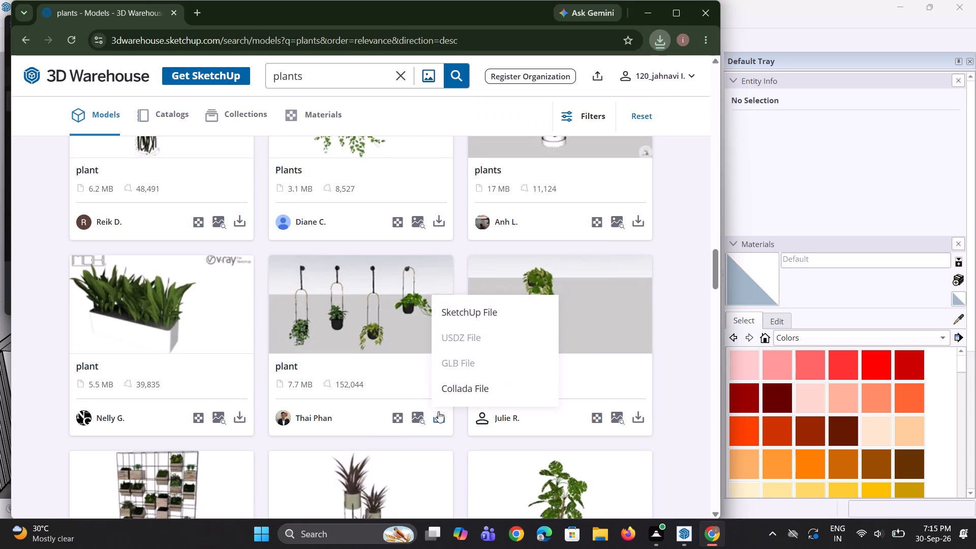
left_click(471, 307)
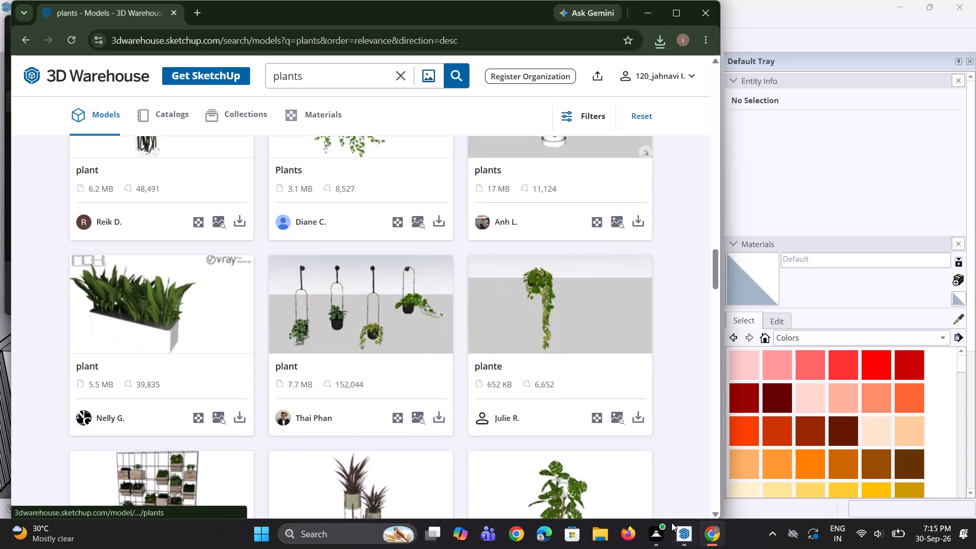
Return to SketchUp, refresh the import file list and delete the duplicate Umbra+Bolo file from the Downloads folder.
left_click(679, 548)
left_click(460, 19)
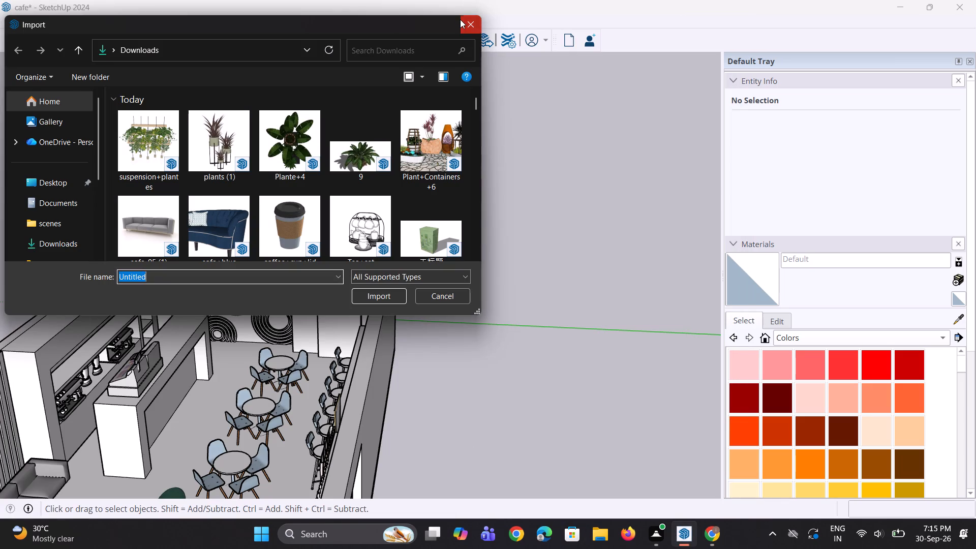
scroll(349, 255, "down", 8)
scroll(263, 314, "up", 8)
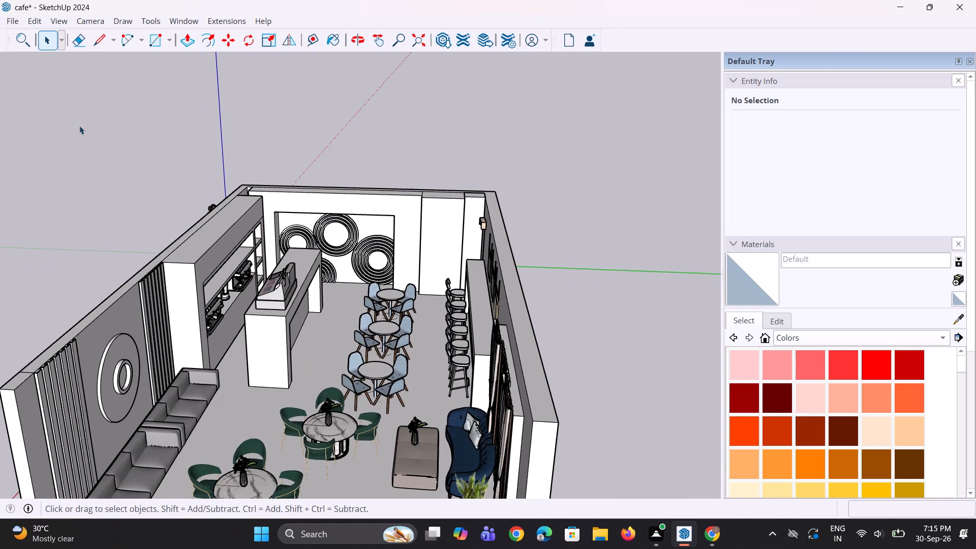
left_click(16, 20)
left_click(67, 202)
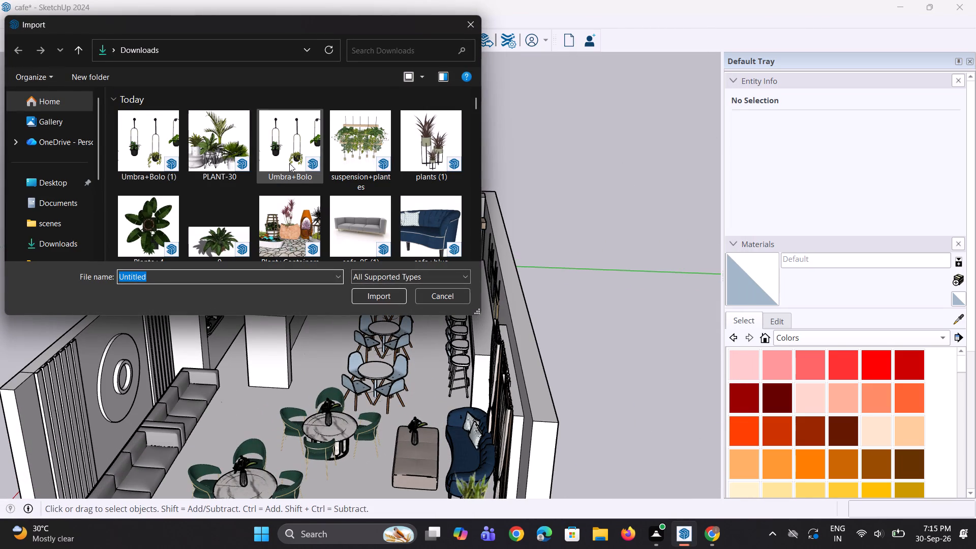
right_click(289, 163)
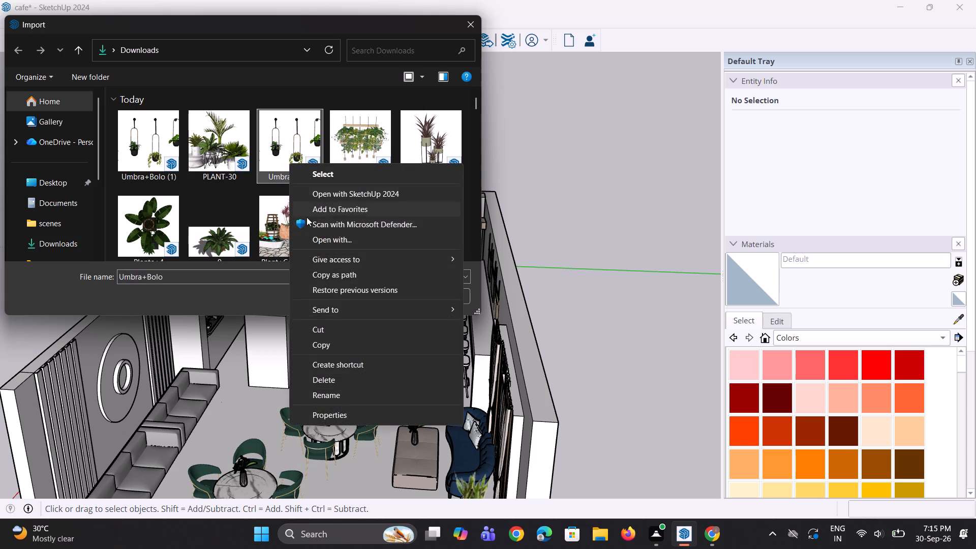
left_click(345, 372)
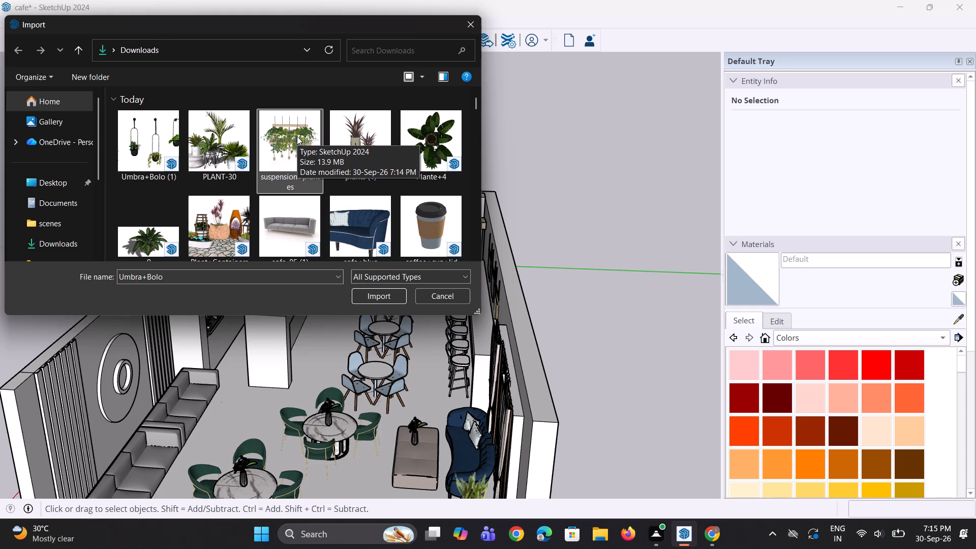
Import the Umbra+Bolo (1) hanging plants model and place it outside the café beside the loose bar stool.
left_click(172, 151)
left_click(372, 298)
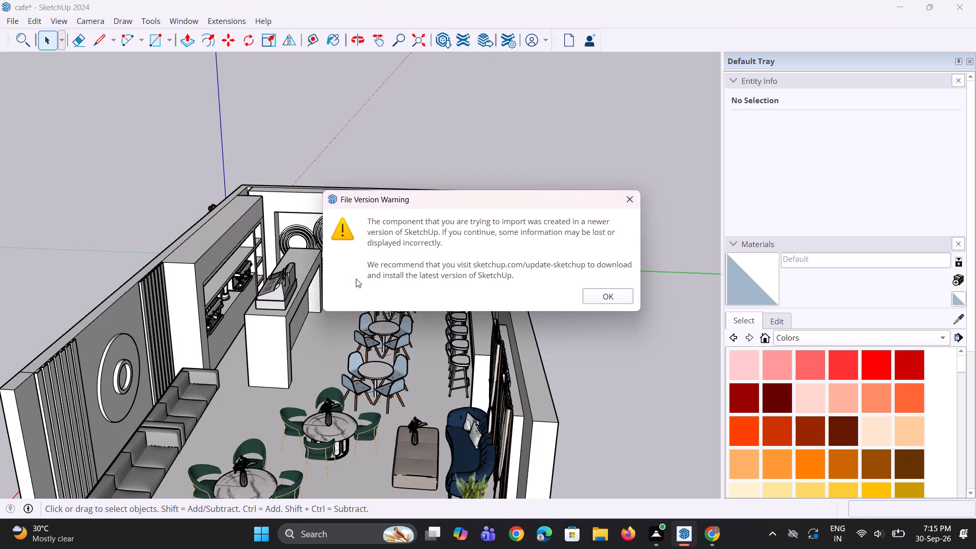
left_click(595, 291)
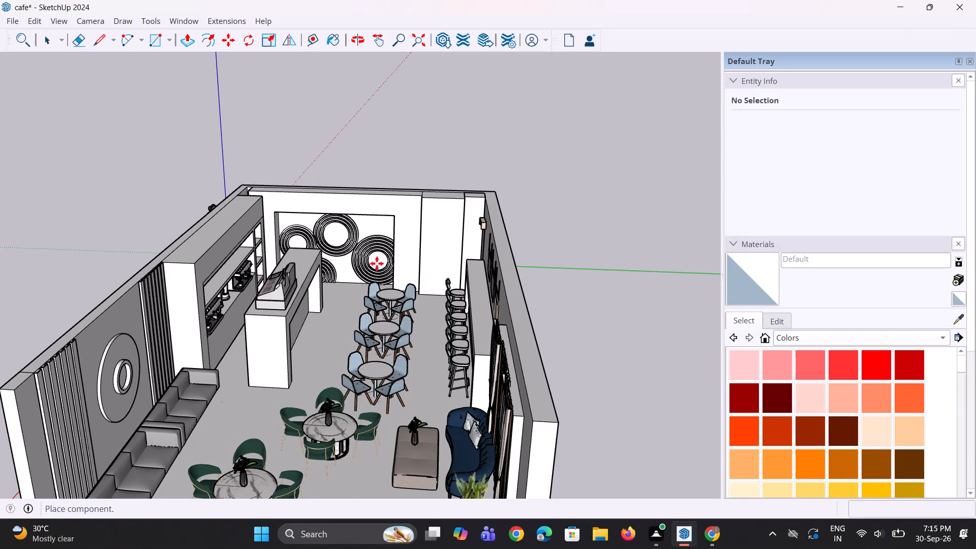
scroll(294, 231, "up", 1)
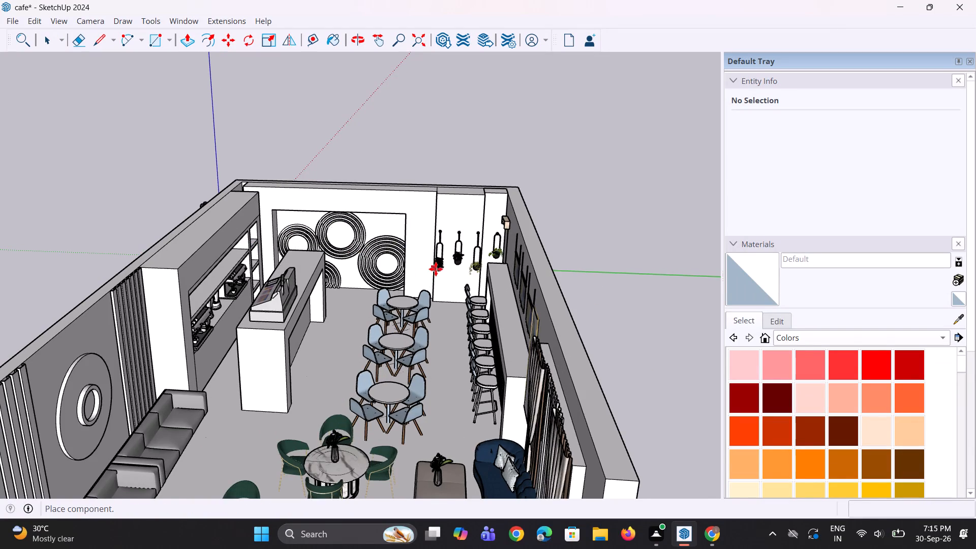
scroll(436, 269, "up", 7)
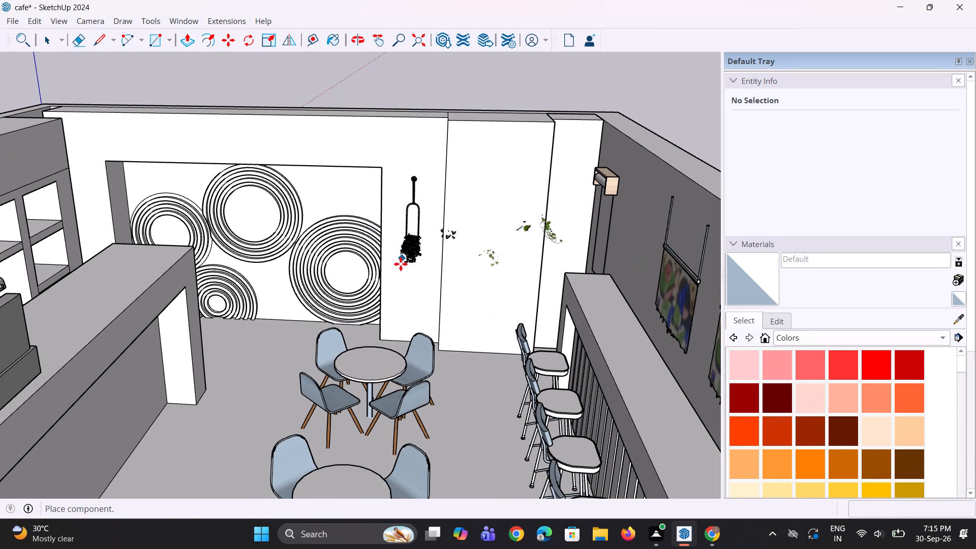
scroll(294, 291, "down", 7)
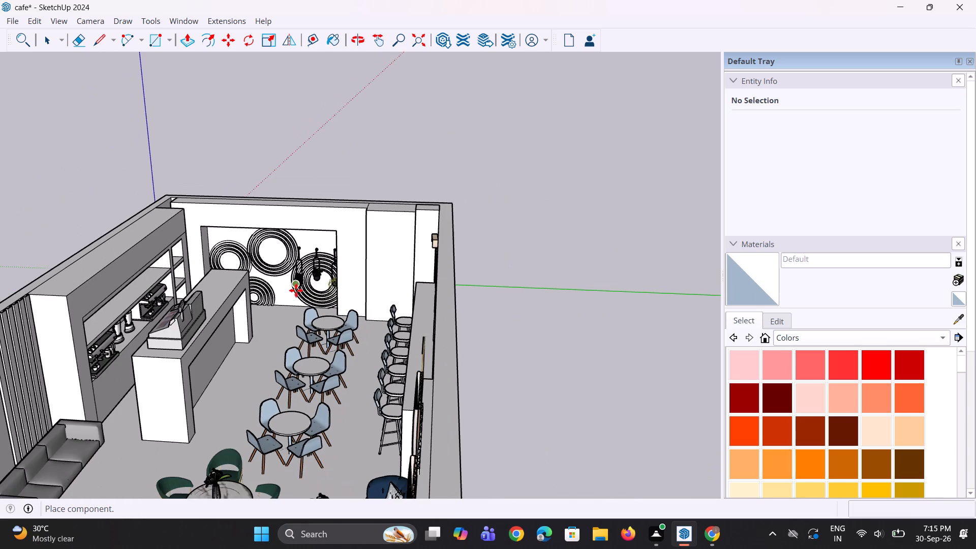
middle_click_drag(308, 336, 578, 329)
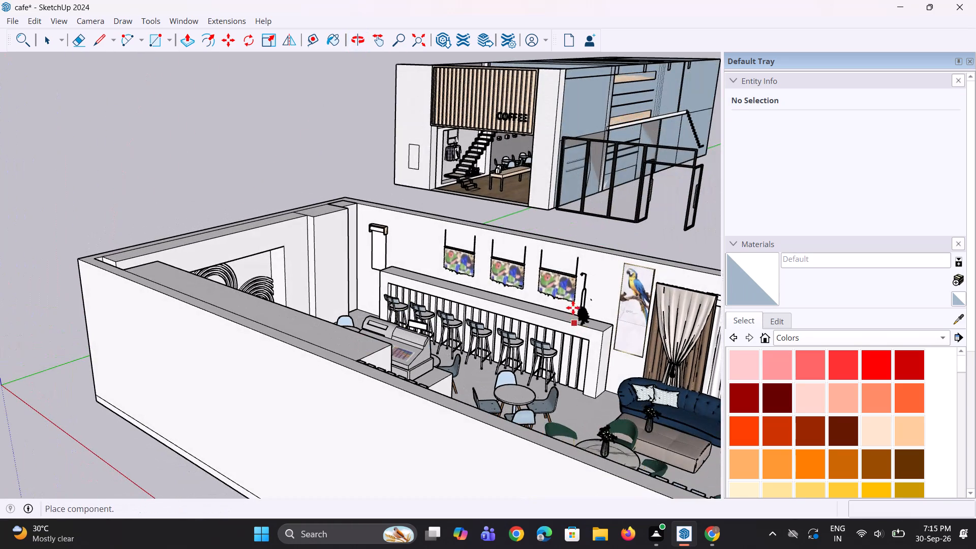
scroll(350, 278, "down", 2)
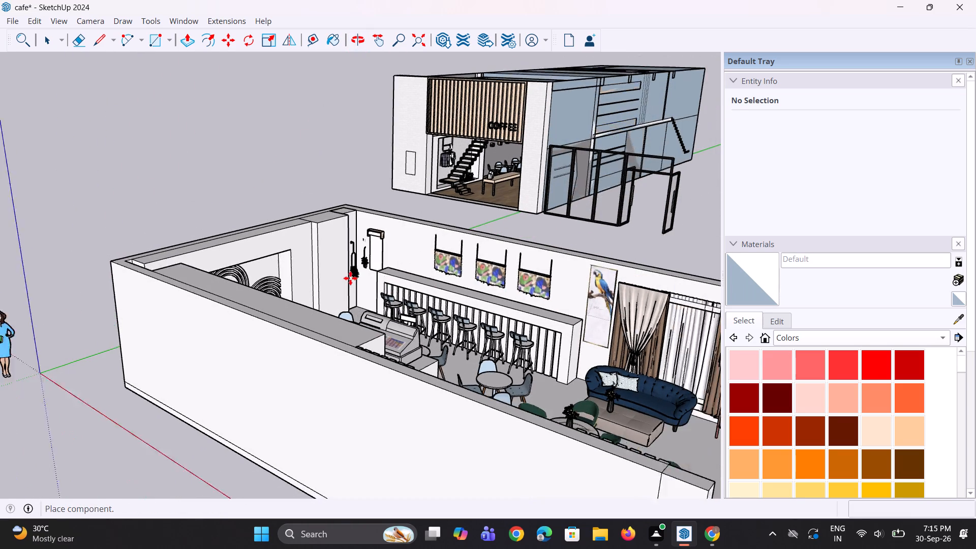
scroll(350, 278, "down", 3)
scroll(586, 328, "up", 7)
middle_click_drag(576, 333, 291, 361)
scroll(90, 284, "down", 4)
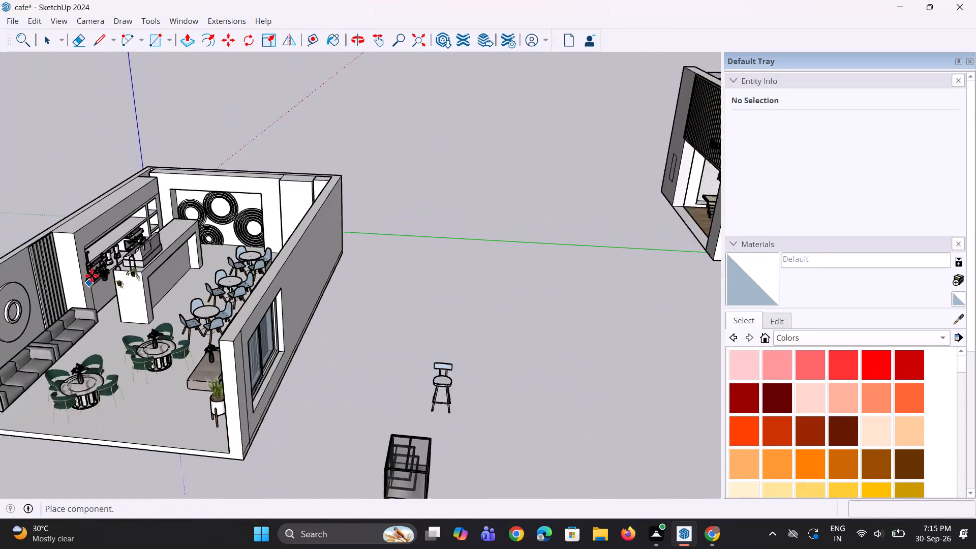
scroll(92, 274, "down", 5)
middle_click_drag(98, 277, 0, 294)
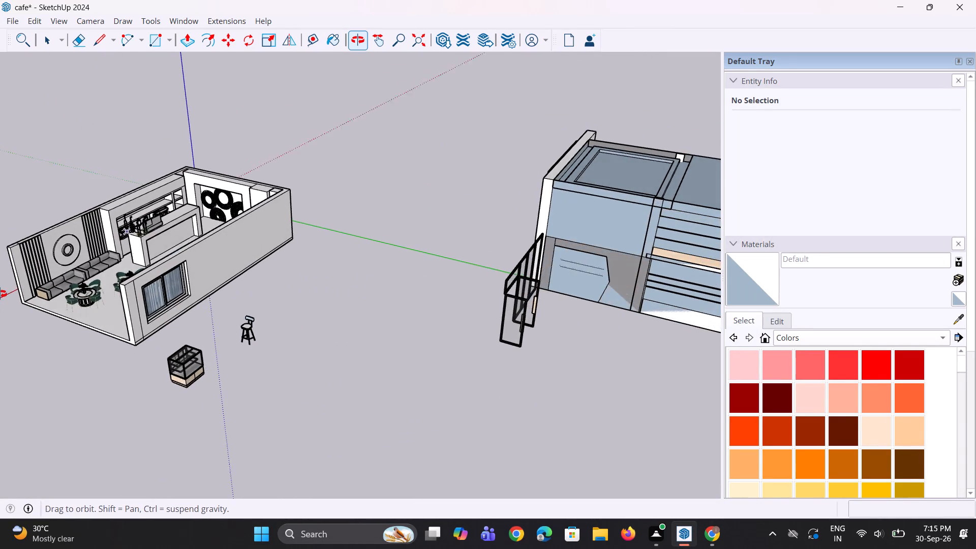
left_click(292, 294)
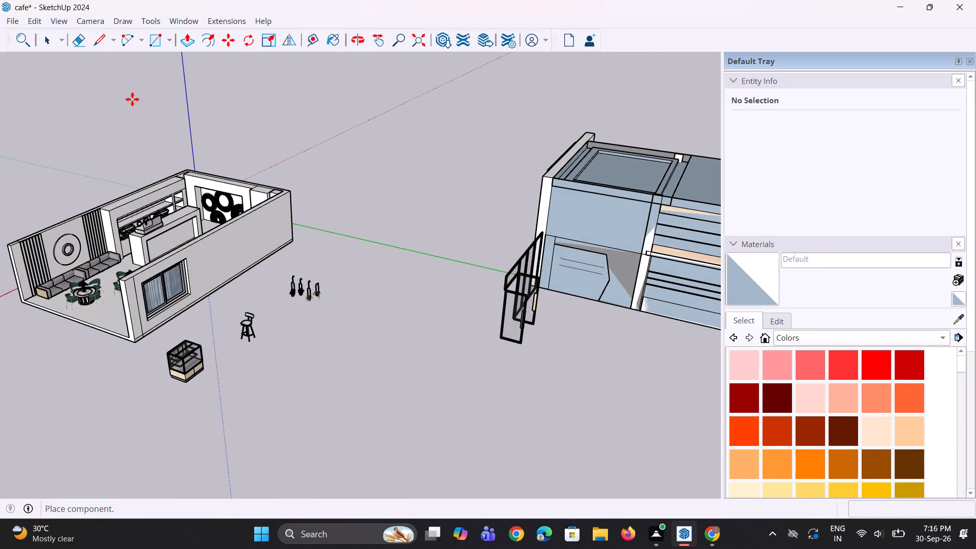
Import the suspension+plantes hanging plant model from the Downloads folder.
key("space")
key("space")
scroll(294, 292, "up", 4)
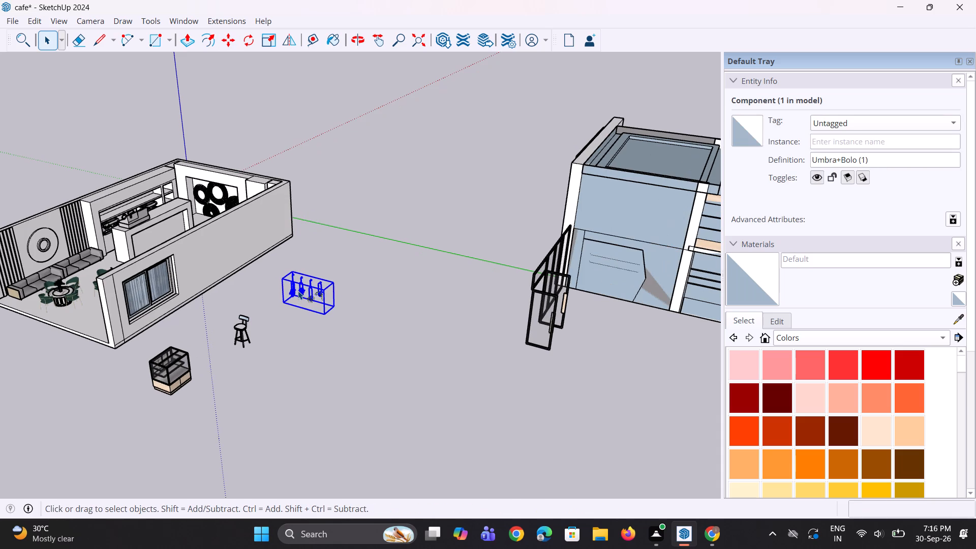
scroll(323, 292, "down", 5)
scroll(2, 225, "up", 2)
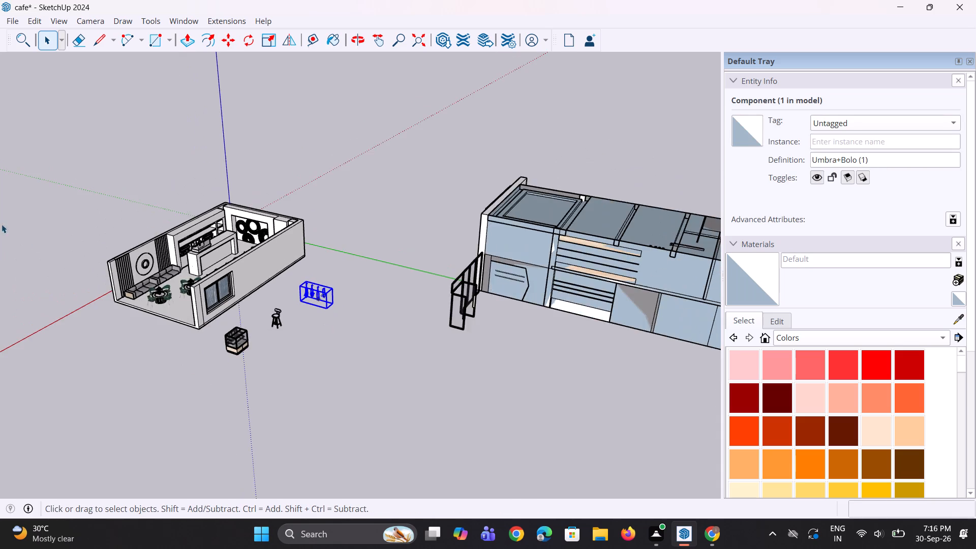
scroll(2, 224, "up", 1)
left_click(10, 24)
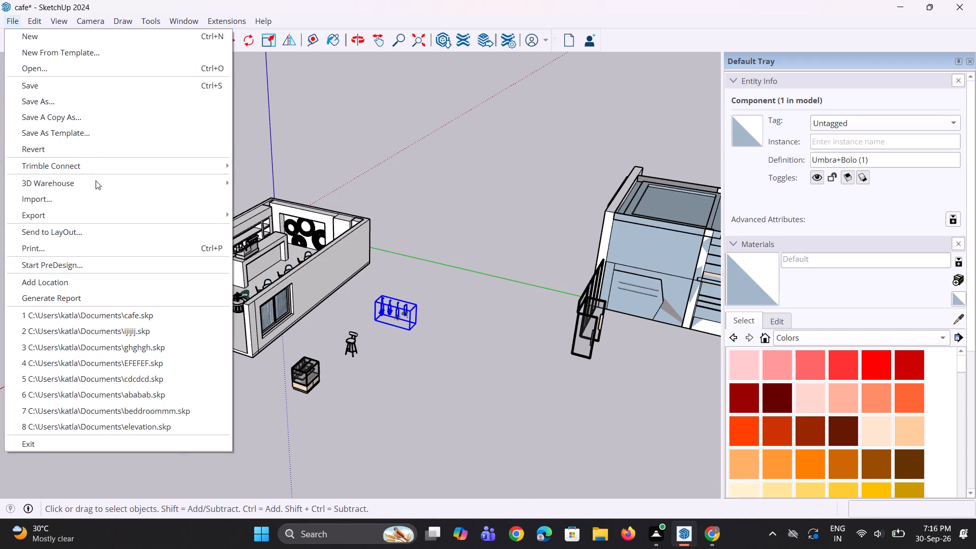
left_click(93, 195)
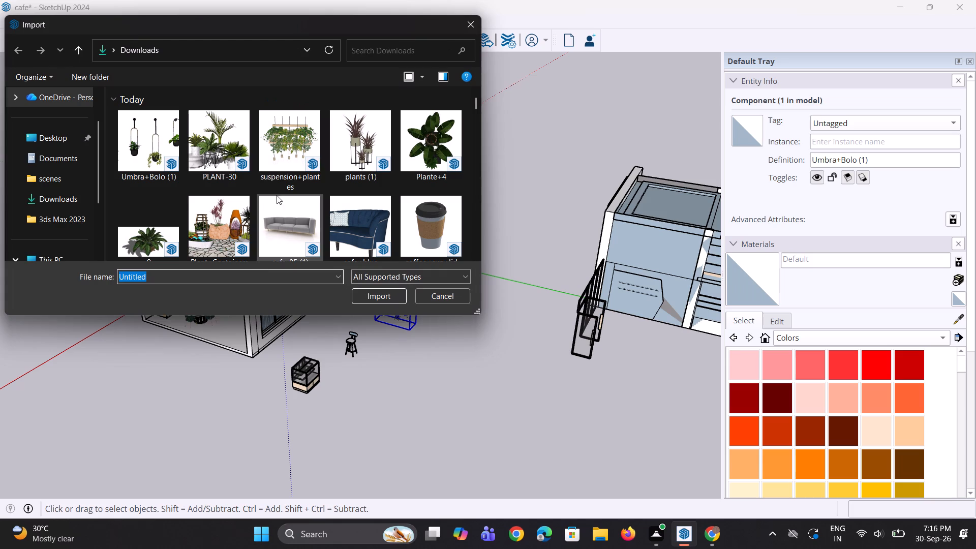
left_click(299, 163)
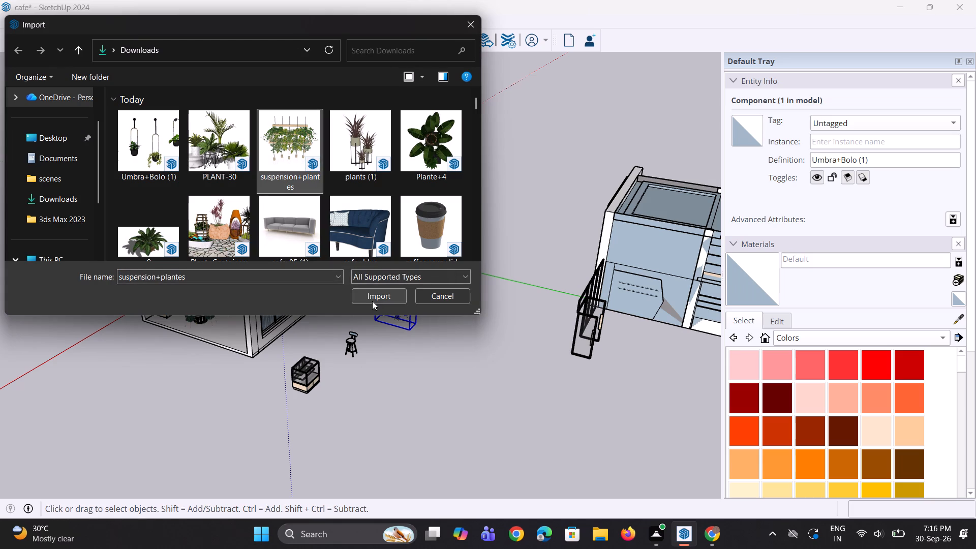
left_click(372, 301)
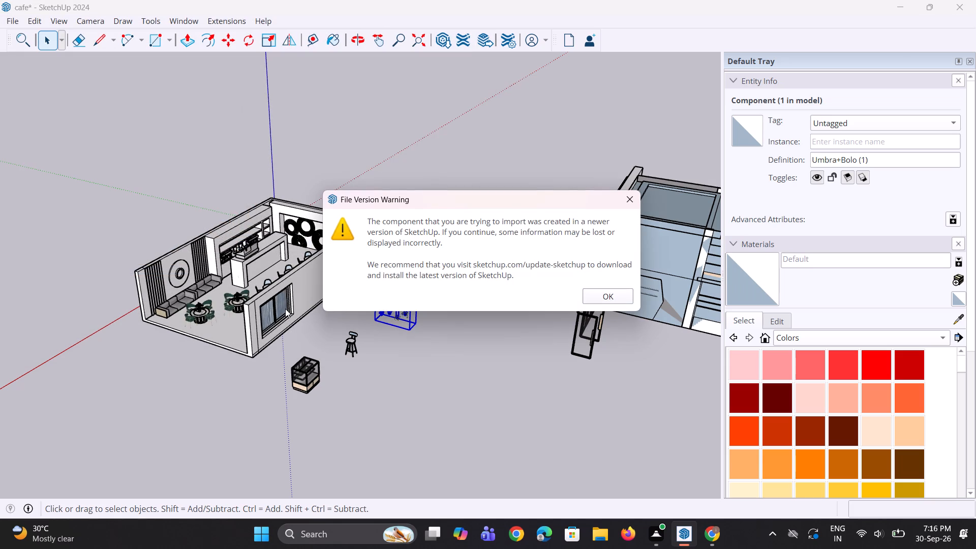
left_click(599, 301)
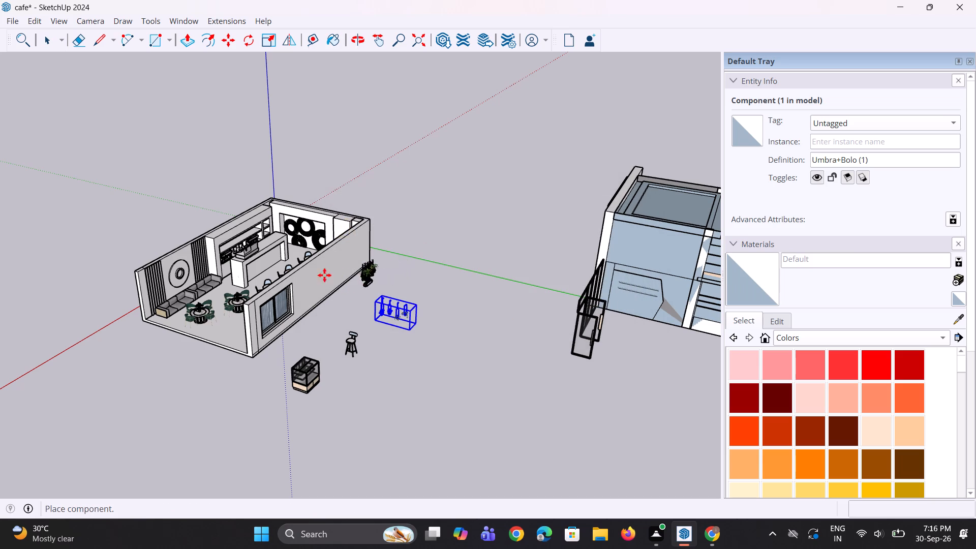
Place the imported hanging plants above the bar counter, in front of the patterned wall hanging nearest the parrot picture.
scroll(194, 282, "up", 10)
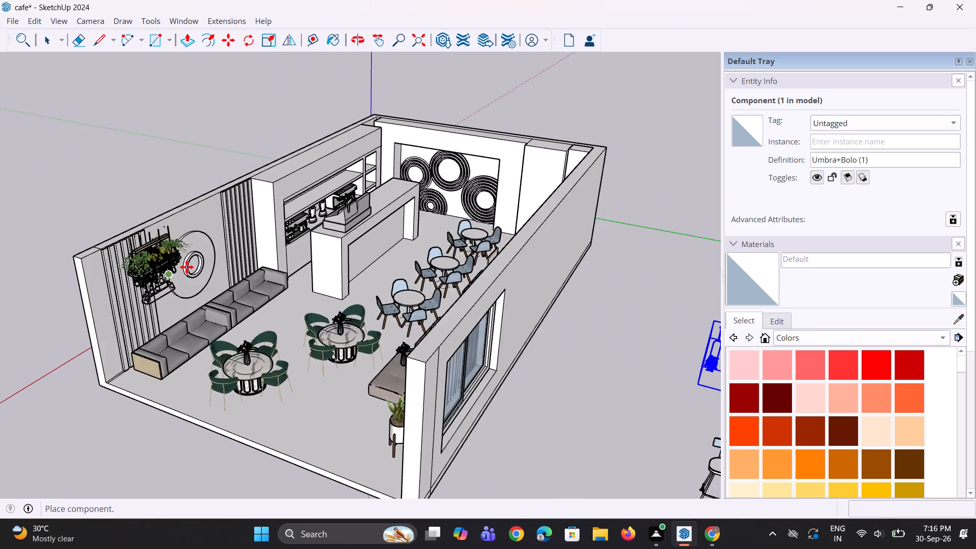
scroll(187, 267, "up", 10)
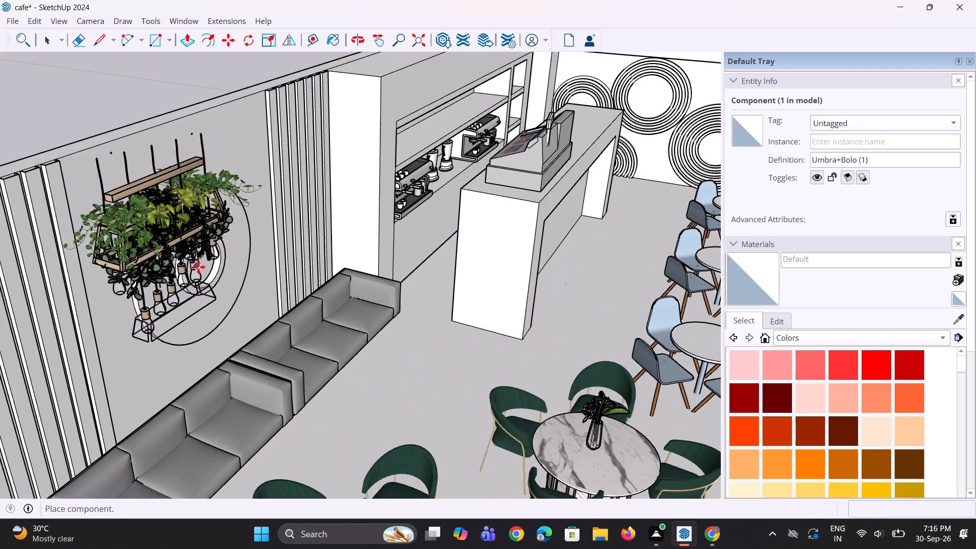
scroll(196, 273, "up", 2)
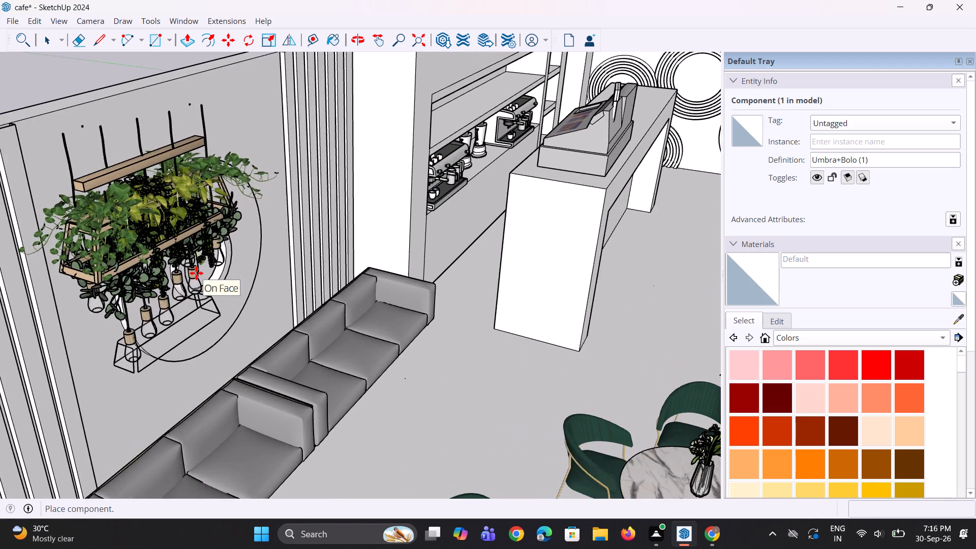
scroll(196, 273, "up", 2)
scroll(196, 273, "down", 9)
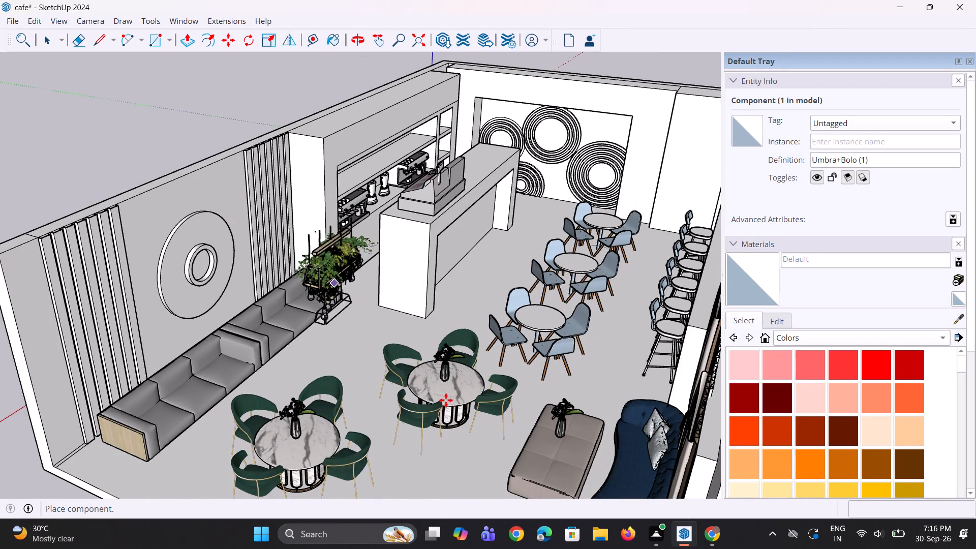
scroll(454, 400, "down", 3)
middle_click_drag(407, 370, 518, 383)
scroll(483, 374, "down", 2)
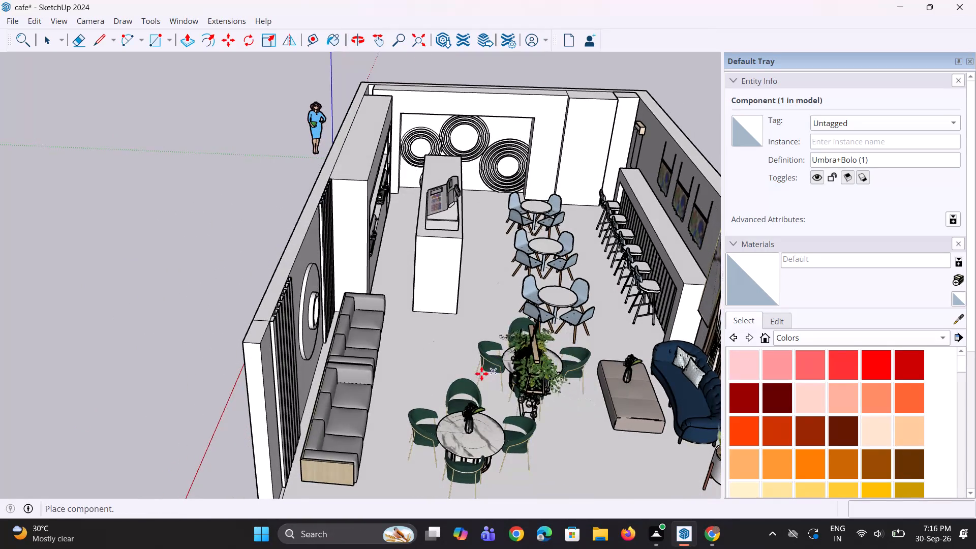
scroll(481, 374, "down", 5)
middle_click_drag(466, 380, 573, 399)
scroll(605, 258, "up", 15)
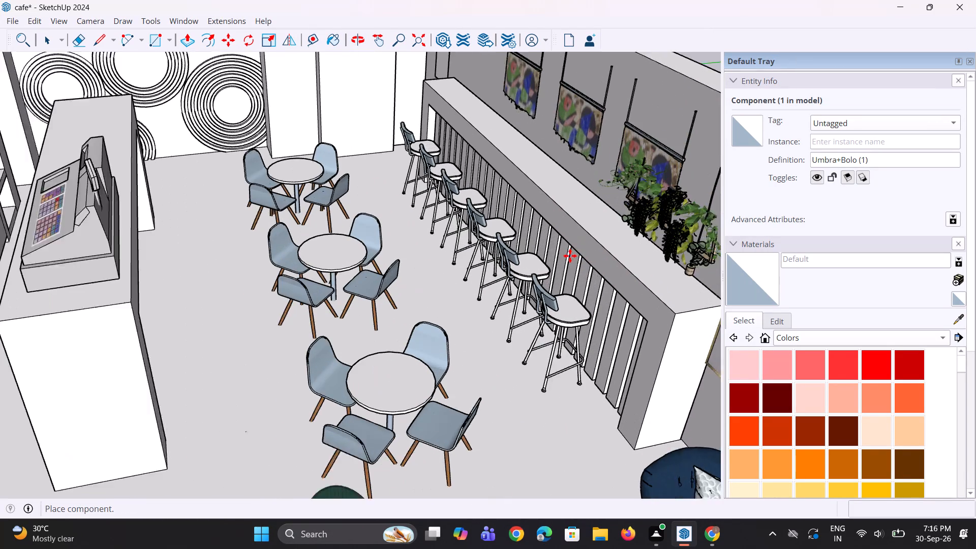
scroll(574, 246, "down", 3)
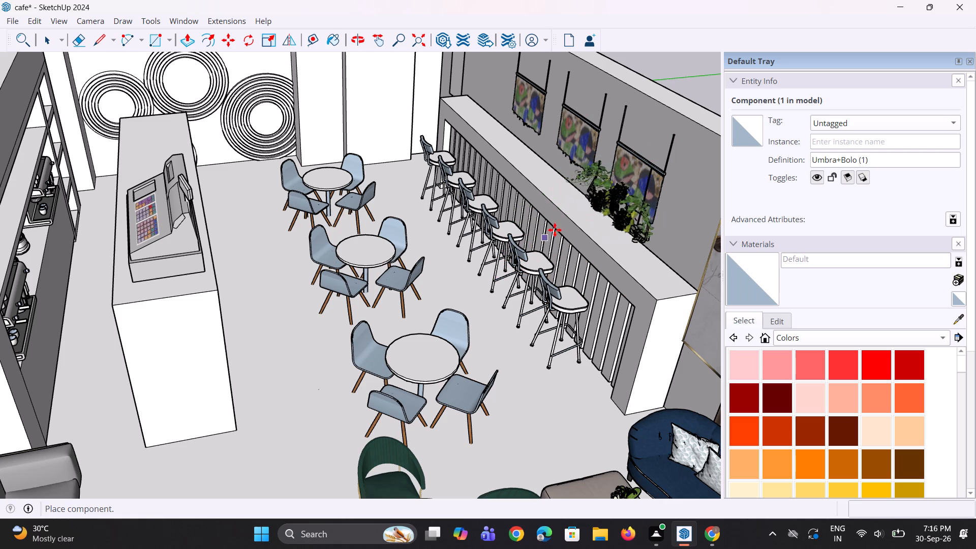
left_click(566, 225)
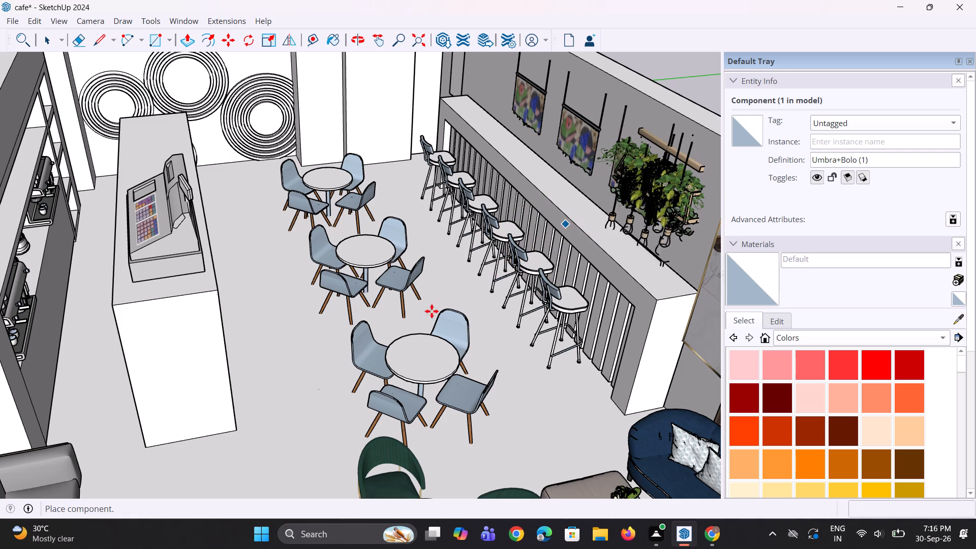
Delete the patterned wall hanging behind the newly placed hanging plants.
scroll(416, 319, "down", 6)
middle_click_drag(418, 332, 581, 357)
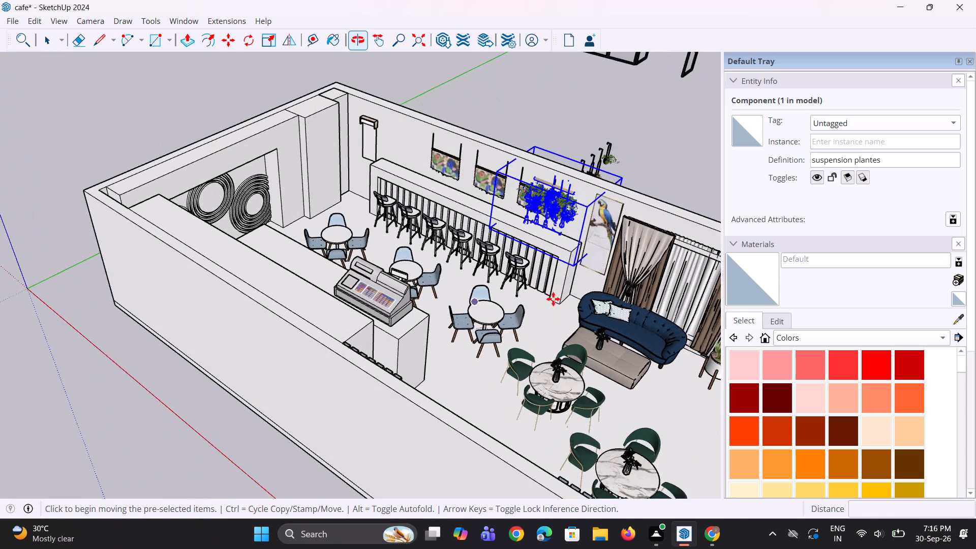
scroll(542, 257, "up", 3)
scroll(592, 221, "up", 8)
scroll(478, 235, "up", 2)
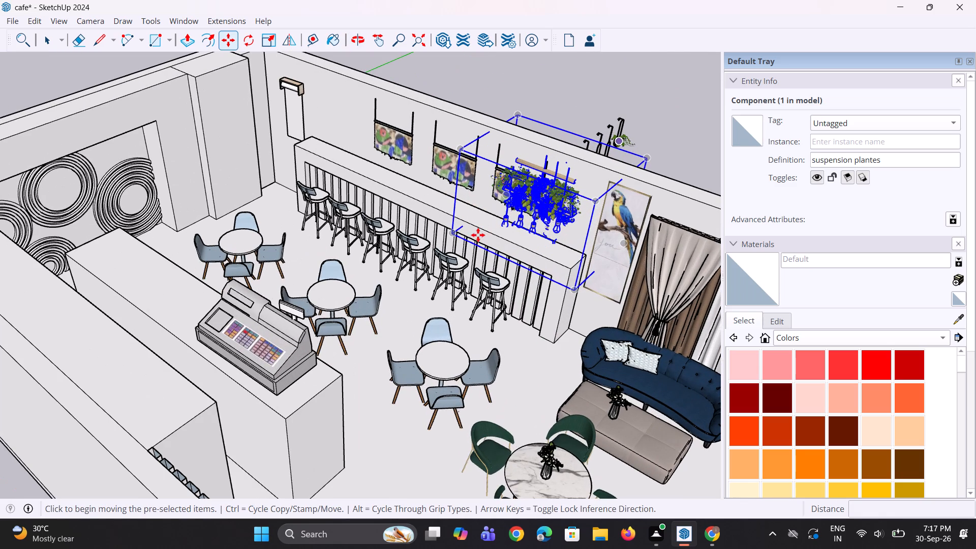
middle_click_drag(478, 235, 503, 229)
middle_click_drag(489, 231, 565, 238)
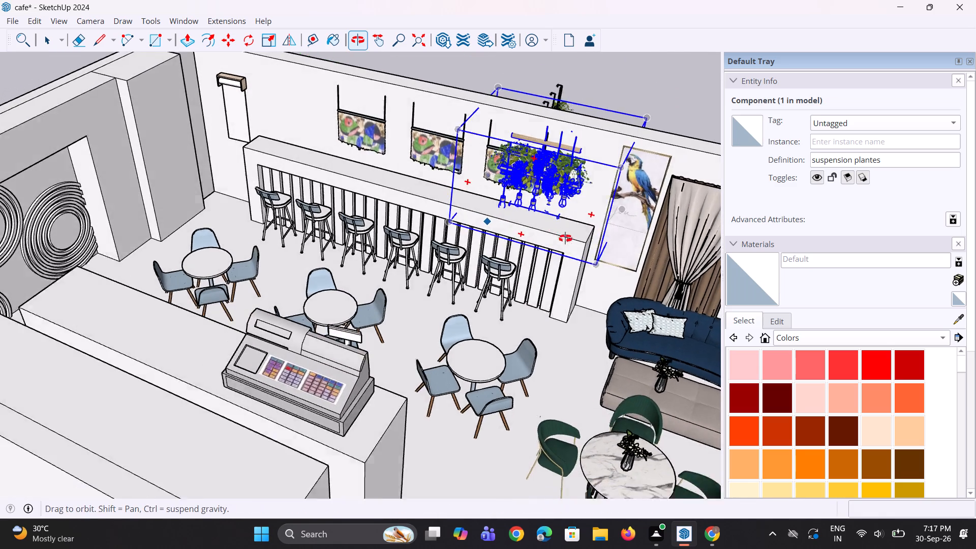
middle_click_drag(565, 238, 591, 229)
scroll(482, 194, "up", 5)
key("space")
key("space")
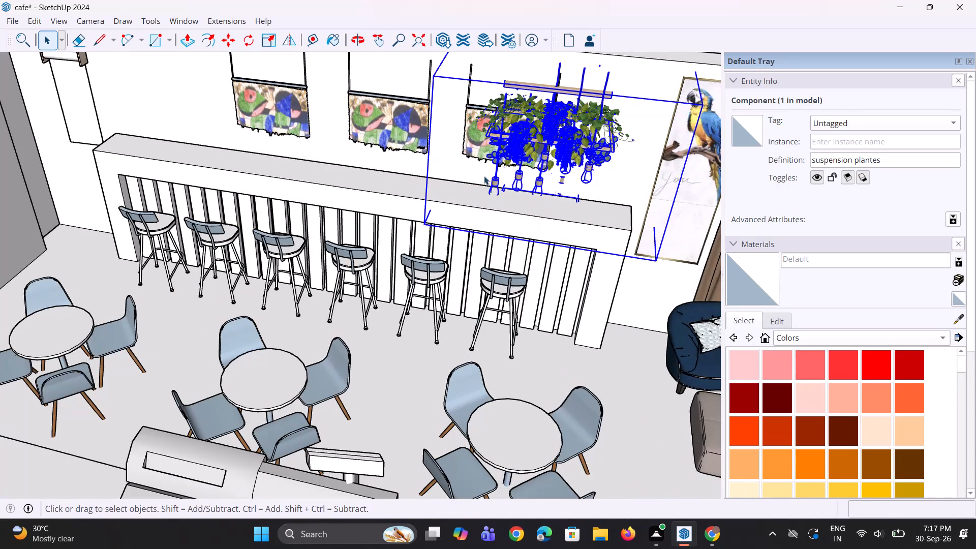
scroll(468, 152, "up", 5)
left_click(468, 148)
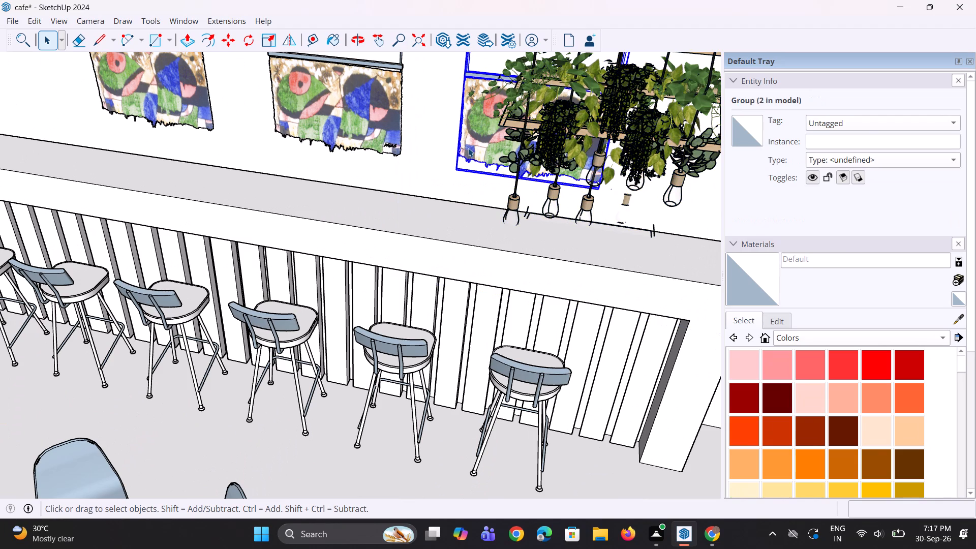
key("Delete")
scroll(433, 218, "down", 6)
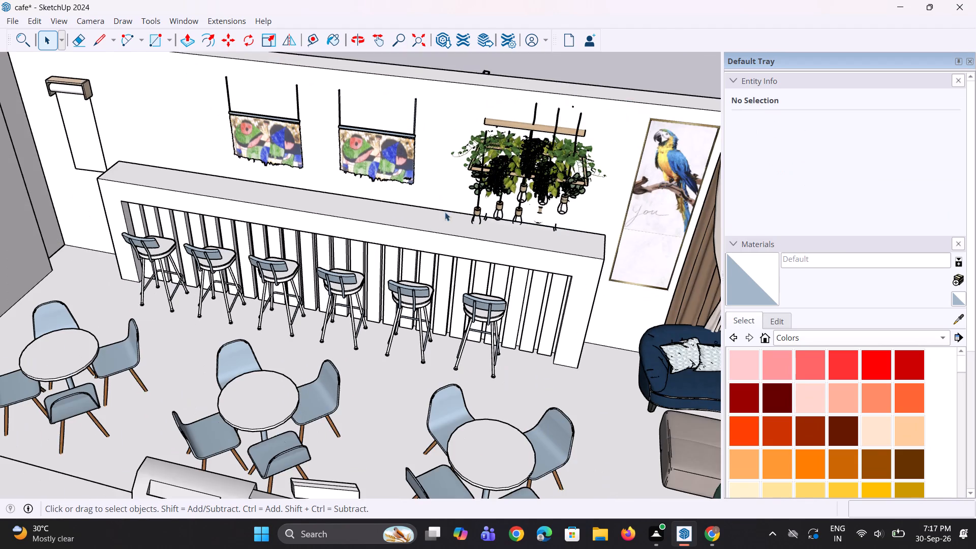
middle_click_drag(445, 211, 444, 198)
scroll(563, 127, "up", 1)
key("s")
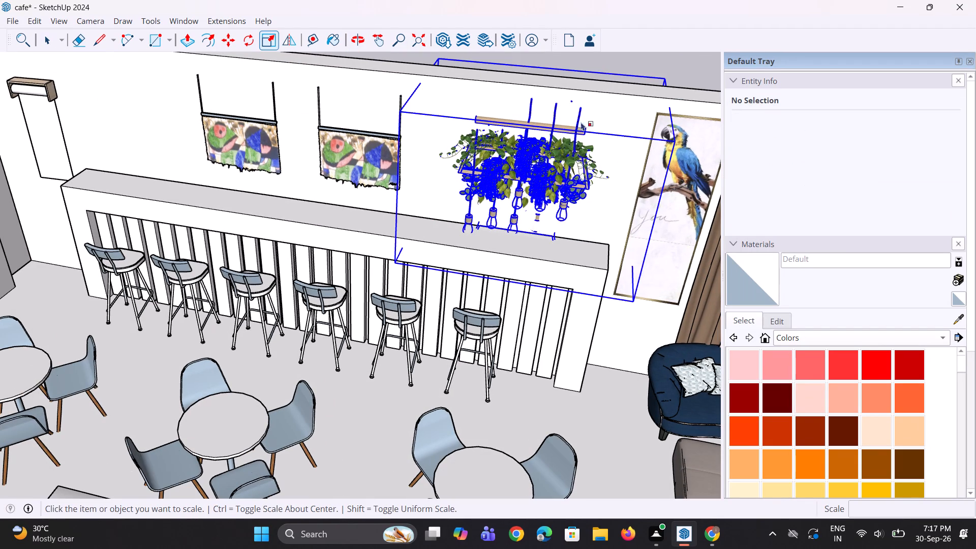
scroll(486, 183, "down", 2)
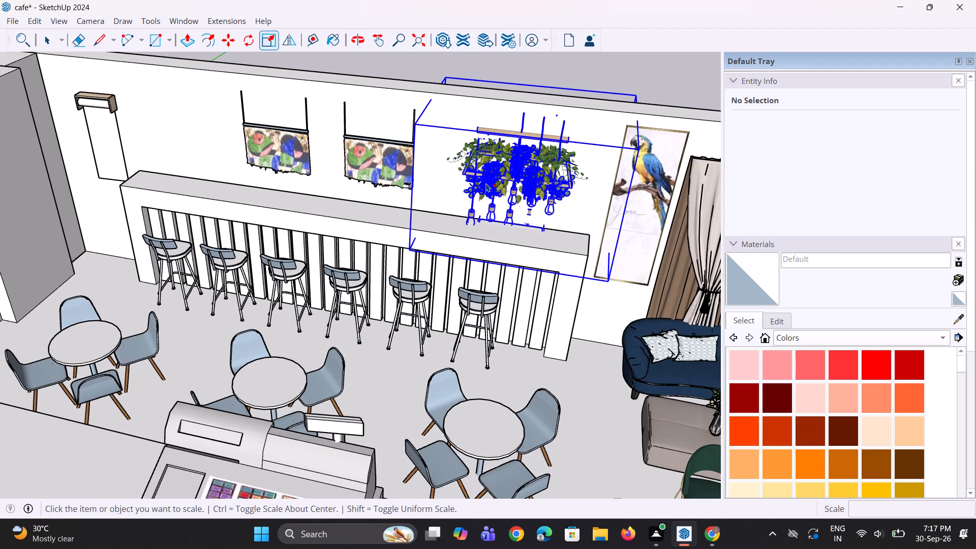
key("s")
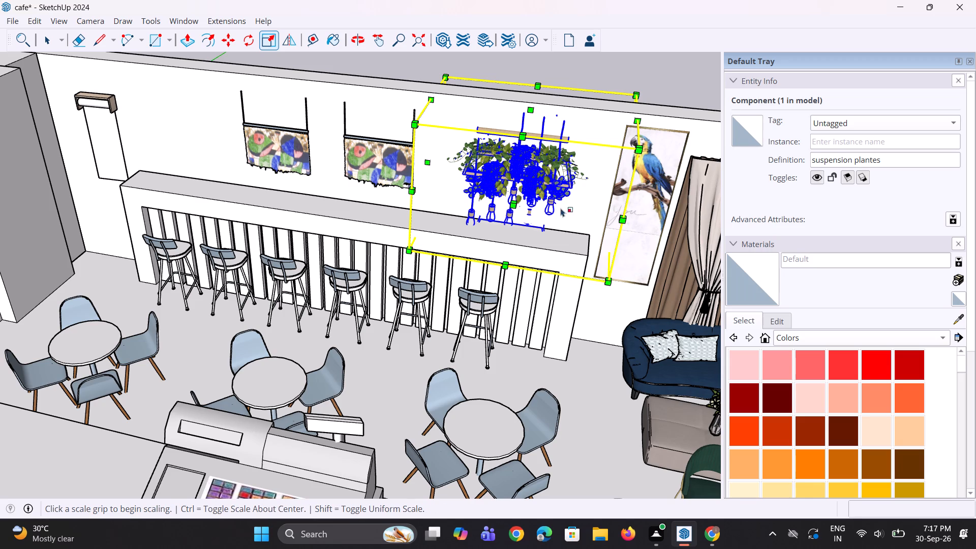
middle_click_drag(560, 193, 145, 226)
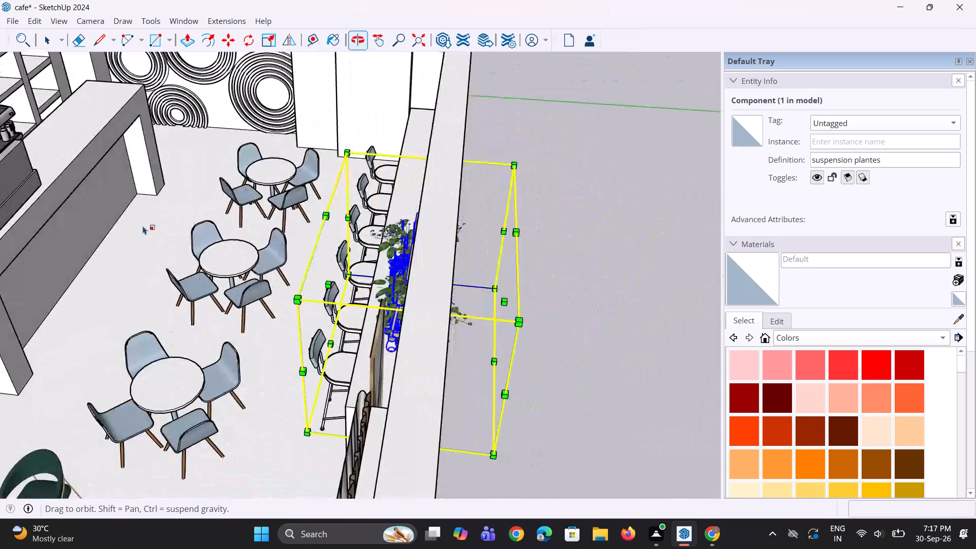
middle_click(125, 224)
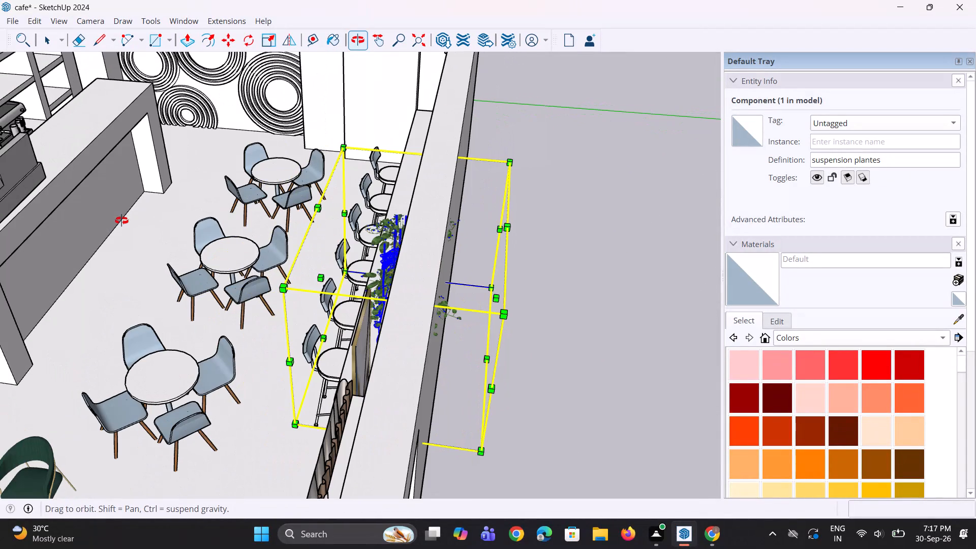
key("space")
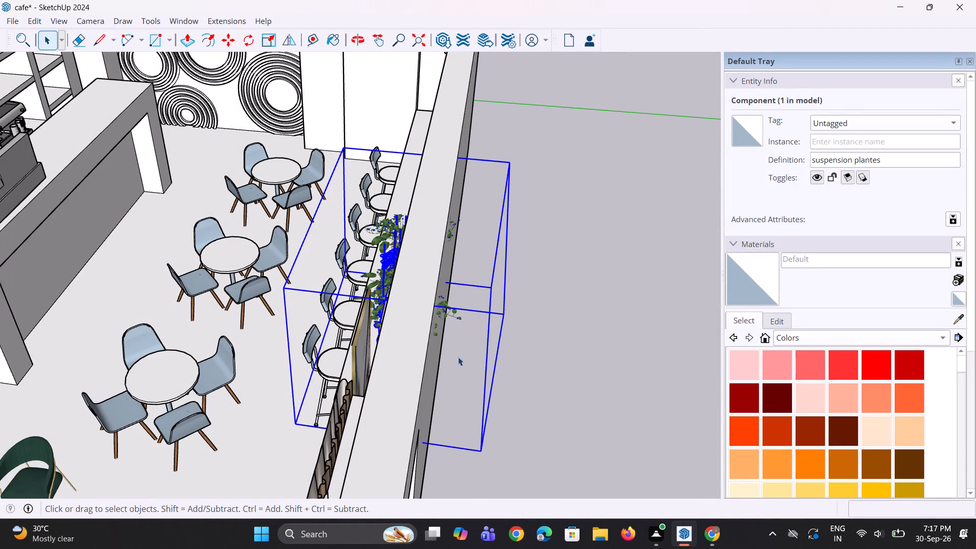
Move the hanging plants about 1' 2" out from the wall so they hang over the bar counter.
key("m")
middle_click_drag(333, 382, 418, 353)
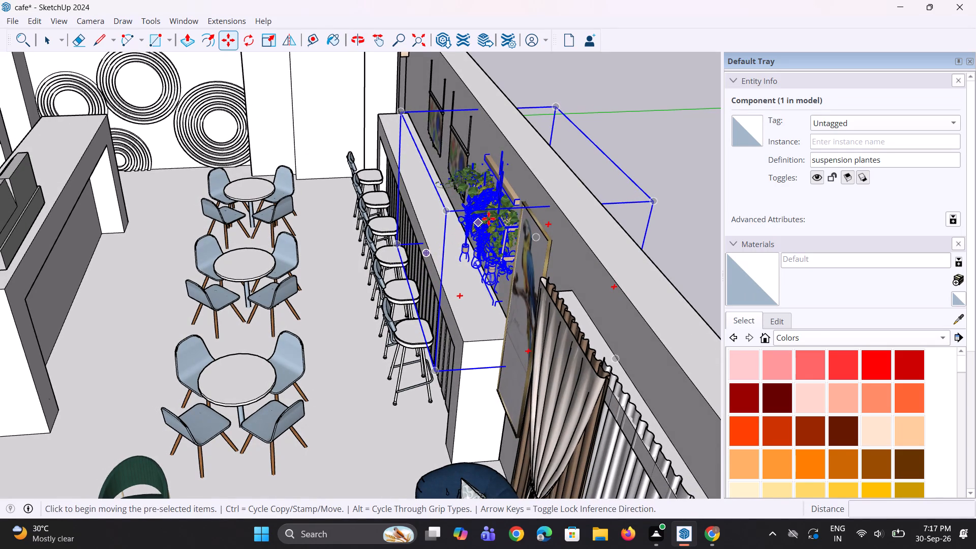
left_click(489, 219)
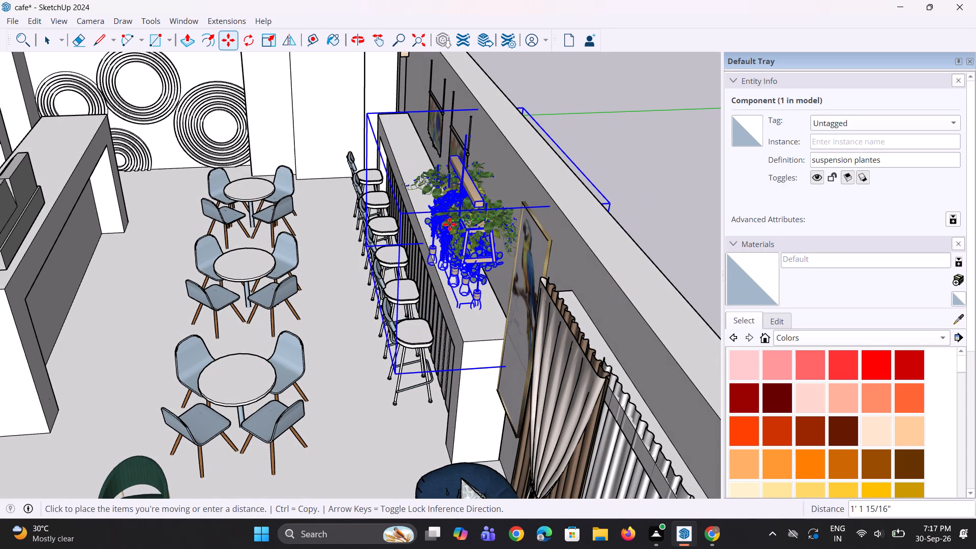
left_click(449, 224)
middle_click_drag(459, 258, 511, 276)
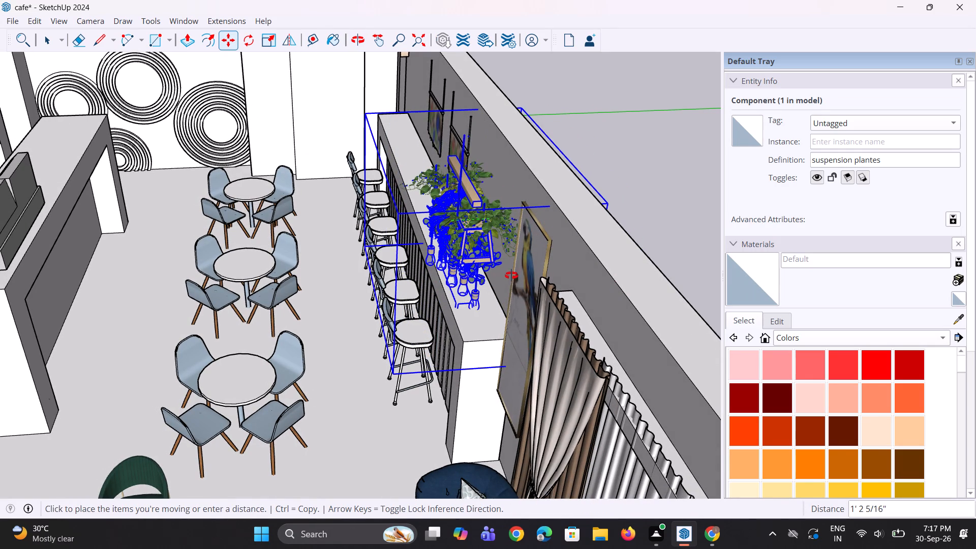
middle_click_drag(511, 276, 628, 281)
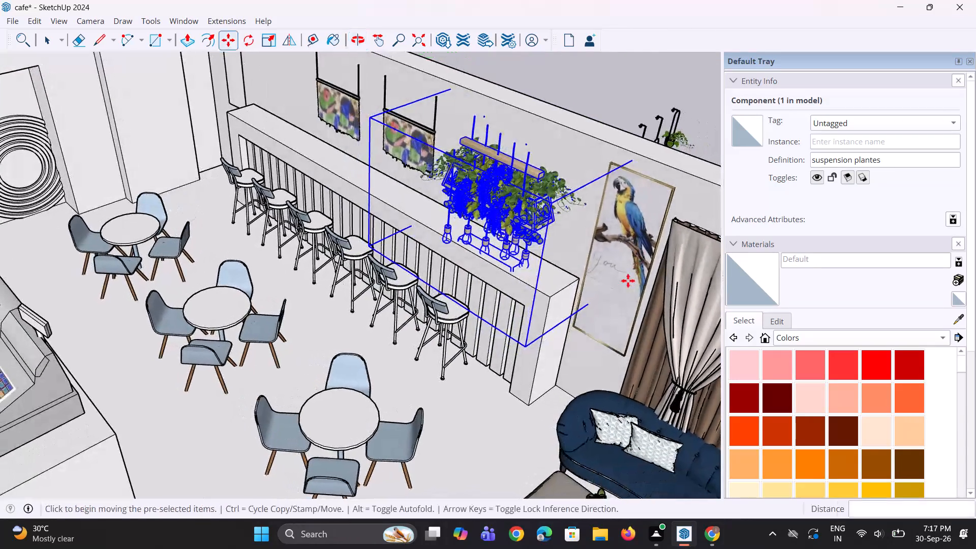
Raise the hanging plants about 9 1/2" above the bar counter.
key("space")
middle_click_drag(496, 284, 573, 269)
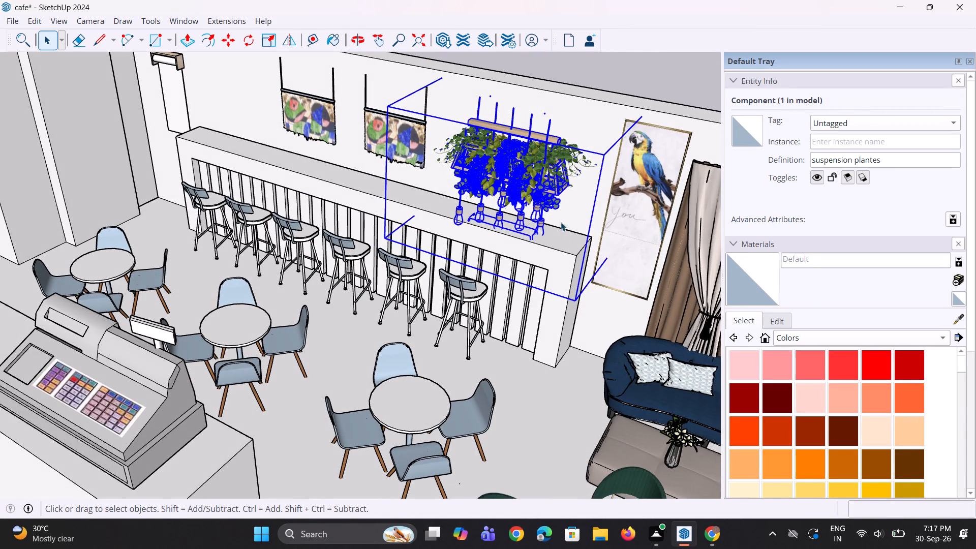
key("m")
left_click(563, 140)
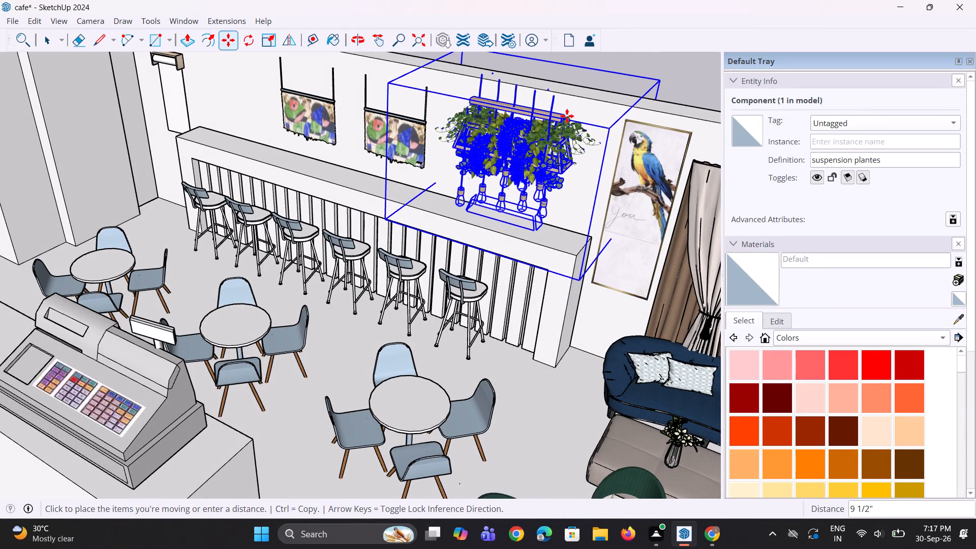
left_click(567, 116)
key("space")
key("space")
middle_click_drag(463, 229, 471, 231)
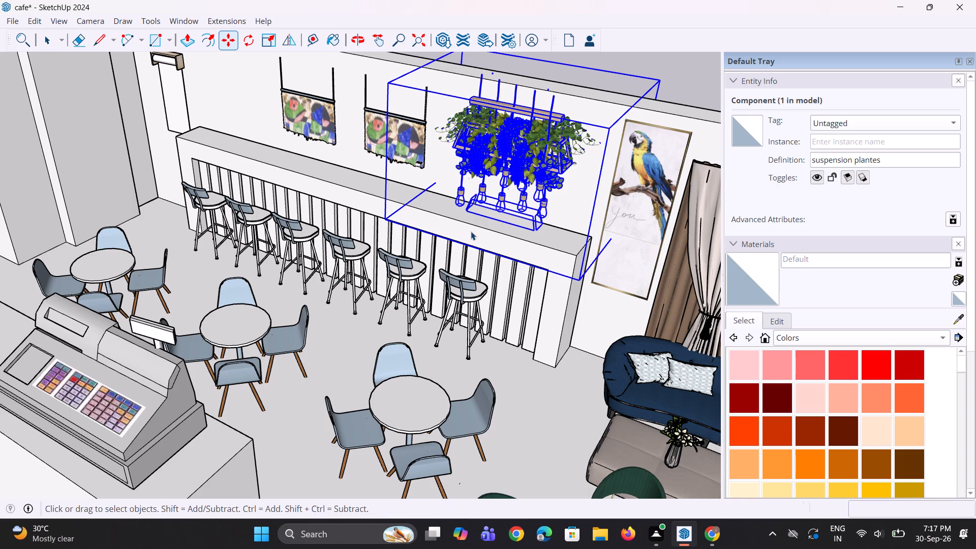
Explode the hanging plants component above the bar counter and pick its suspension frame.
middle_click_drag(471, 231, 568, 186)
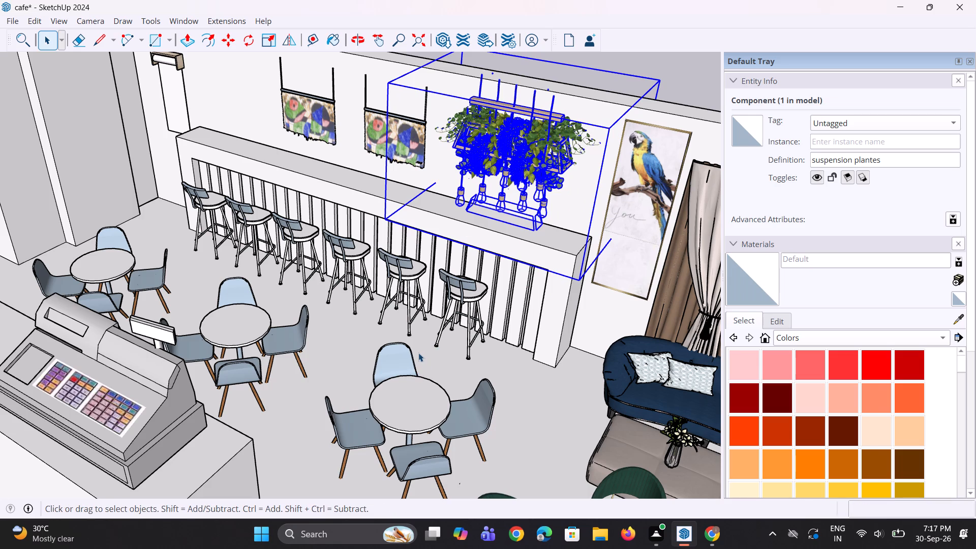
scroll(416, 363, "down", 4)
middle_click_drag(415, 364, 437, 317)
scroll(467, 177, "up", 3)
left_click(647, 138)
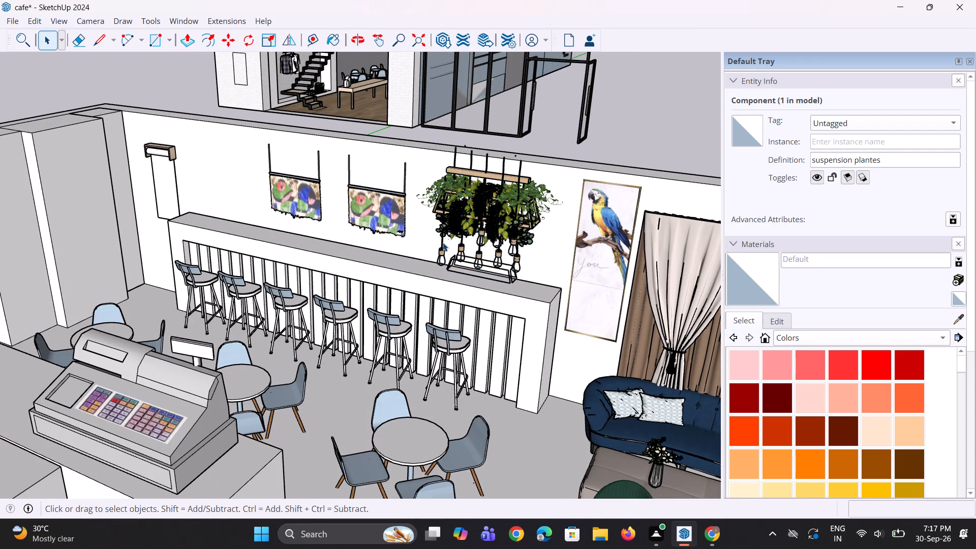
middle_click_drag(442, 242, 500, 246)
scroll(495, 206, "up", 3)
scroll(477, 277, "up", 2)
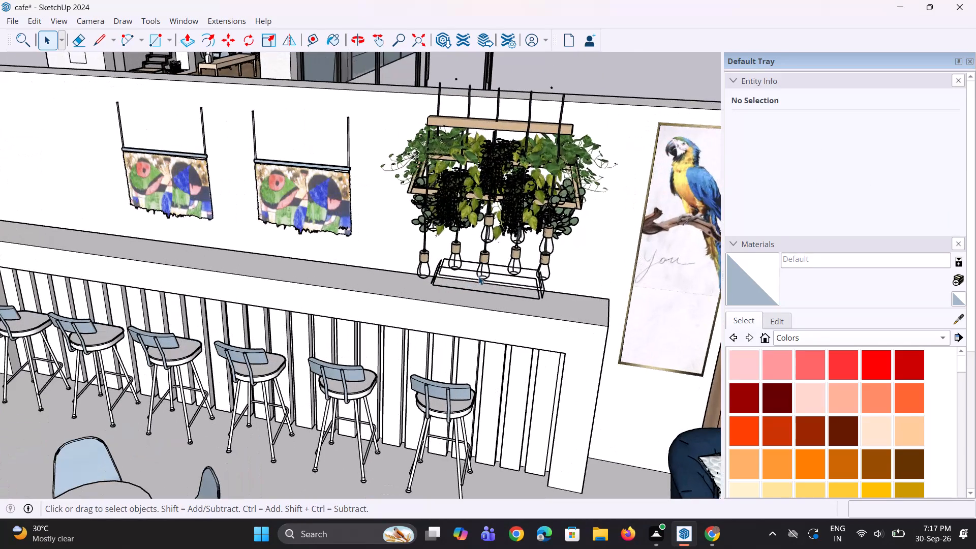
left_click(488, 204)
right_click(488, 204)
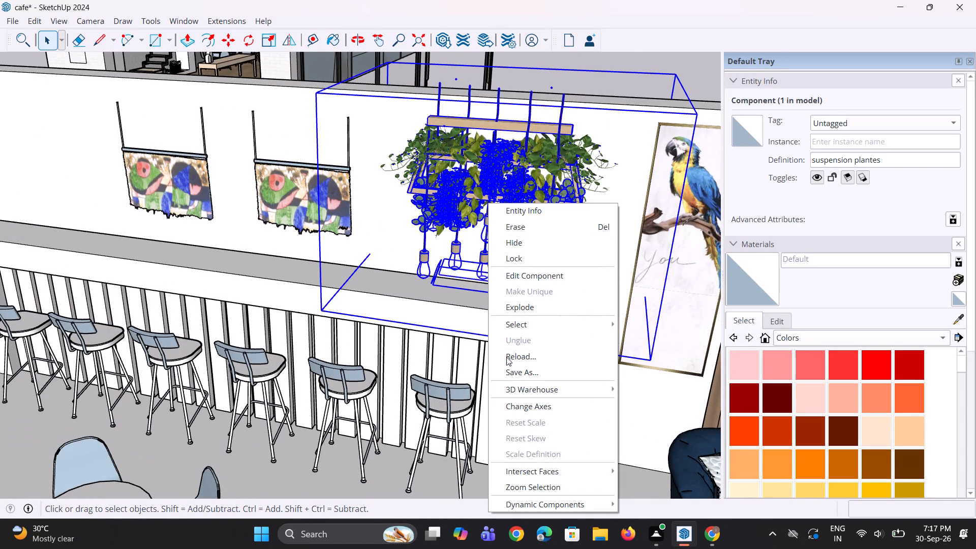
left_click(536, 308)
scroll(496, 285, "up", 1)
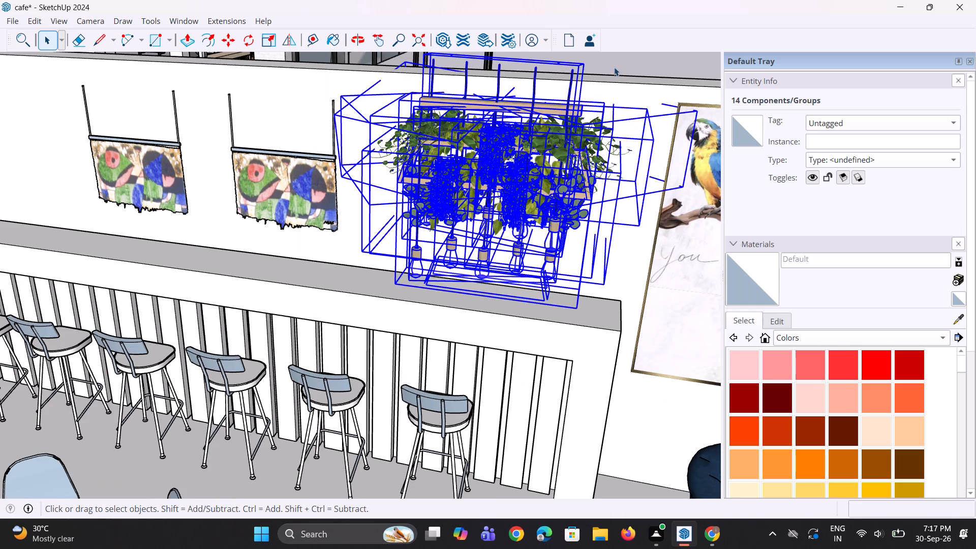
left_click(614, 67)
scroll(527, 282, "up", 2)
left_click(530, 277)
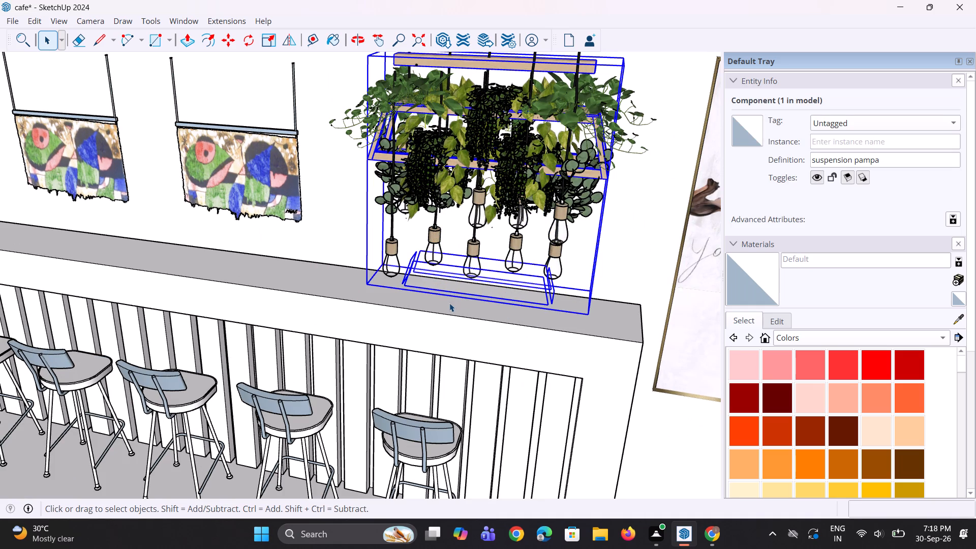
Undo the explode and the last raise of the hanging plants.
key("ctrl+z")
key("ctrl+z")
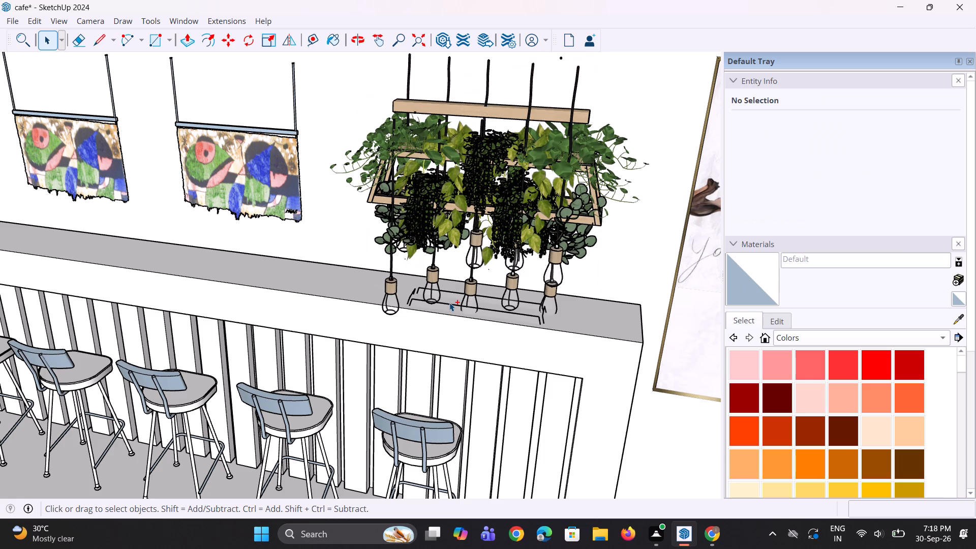
Raise the hanging plants about 1' 6" so they hang clear of the bar counter.
scroll(445, 314, "down", 4)
key("m")
middle_click_drag(574, 311, 497, 326)
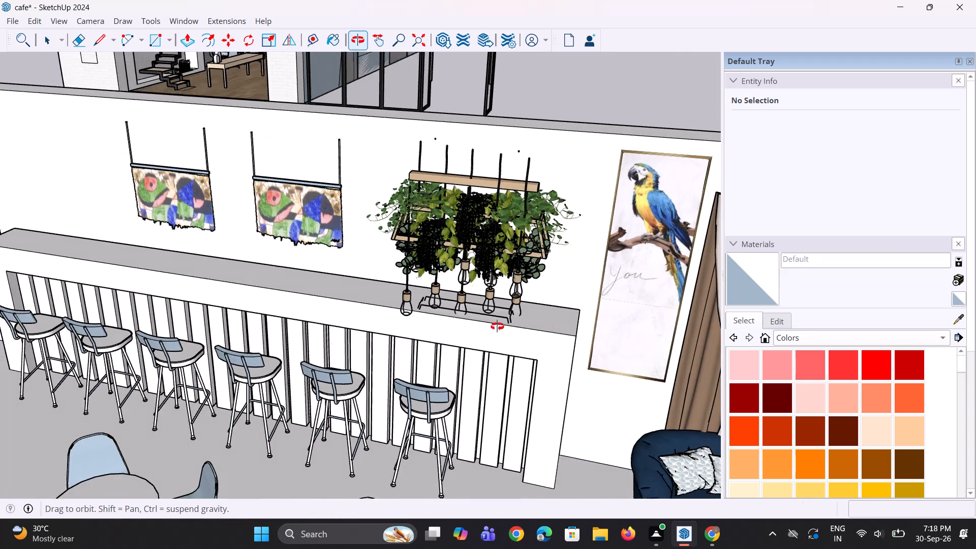
middle_click_drag(497, 326, 428, 339)
left_click(473, 227)
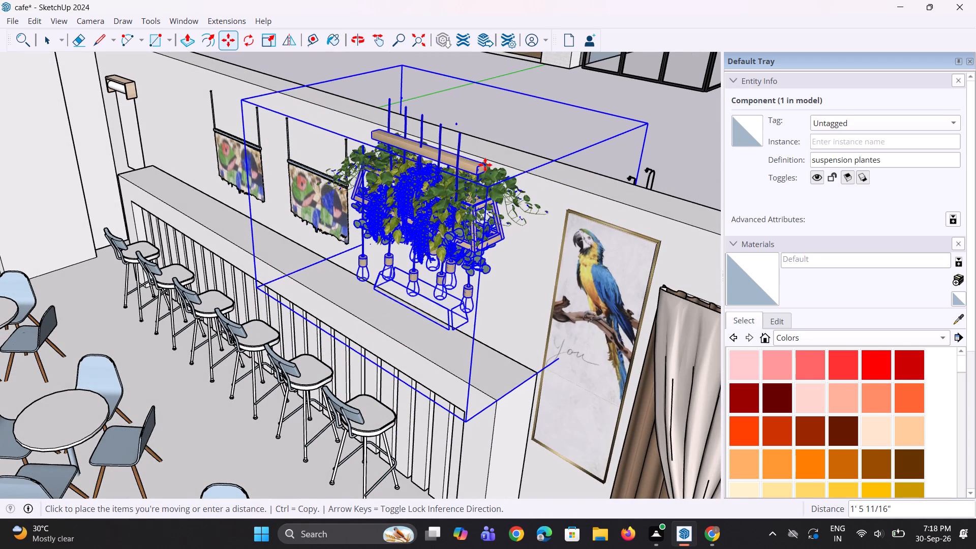
left_click(485, 164)
Stretch the hanging plants lengthwise along the bar counter, towards the parrot picture, by a scale factor of about 1.24.
middle_click_drag(426, 234, 496, 239)
key("s")
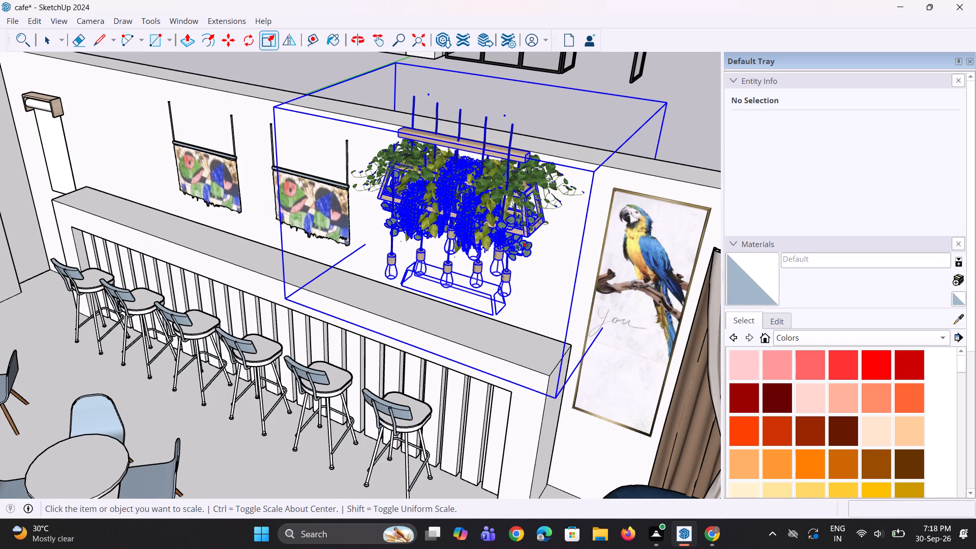
key("s")
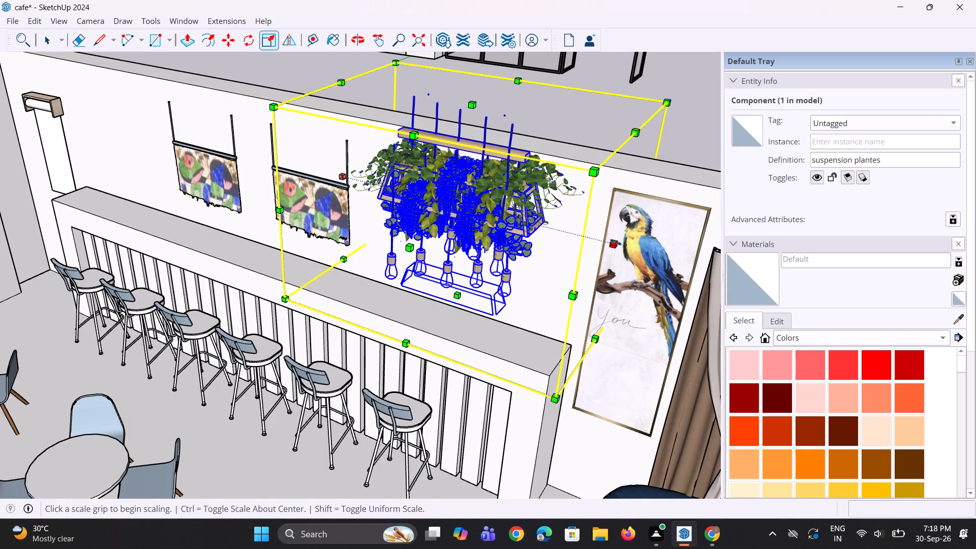
left_click(616, 249)
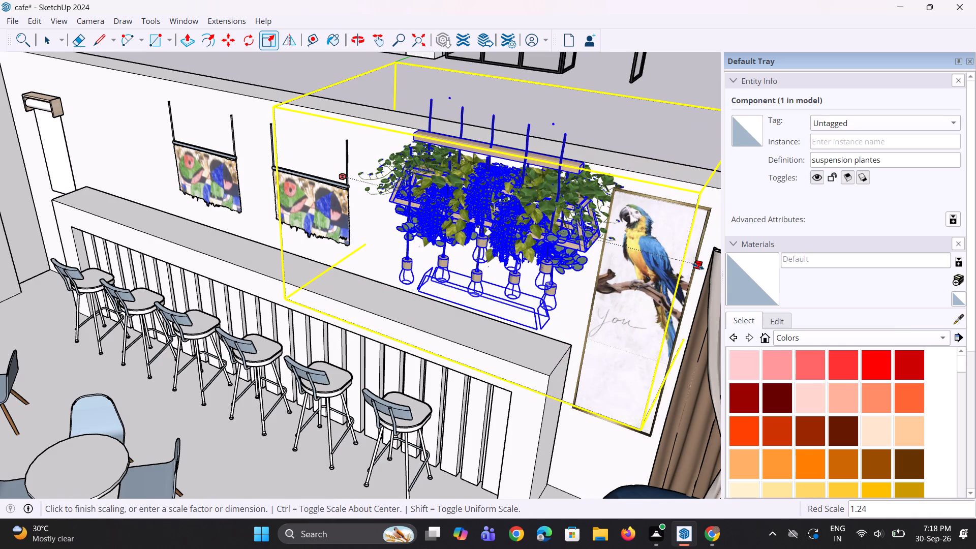
left_click(698, 266)
key("space")
key("space")
scroll(377, 283, "down", 4)
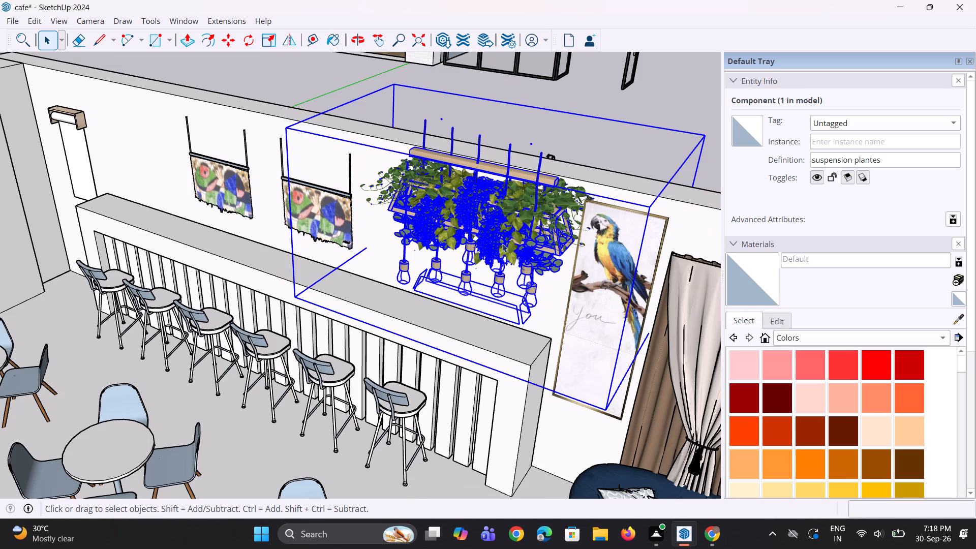
double_click(614, 159)
Rotate the set of four hanging planters standing outside the café about 90 degrees on the ground plane.
scroll(374, 334, "down", 3)
middle_click_drag(383, 326, 480, 297)
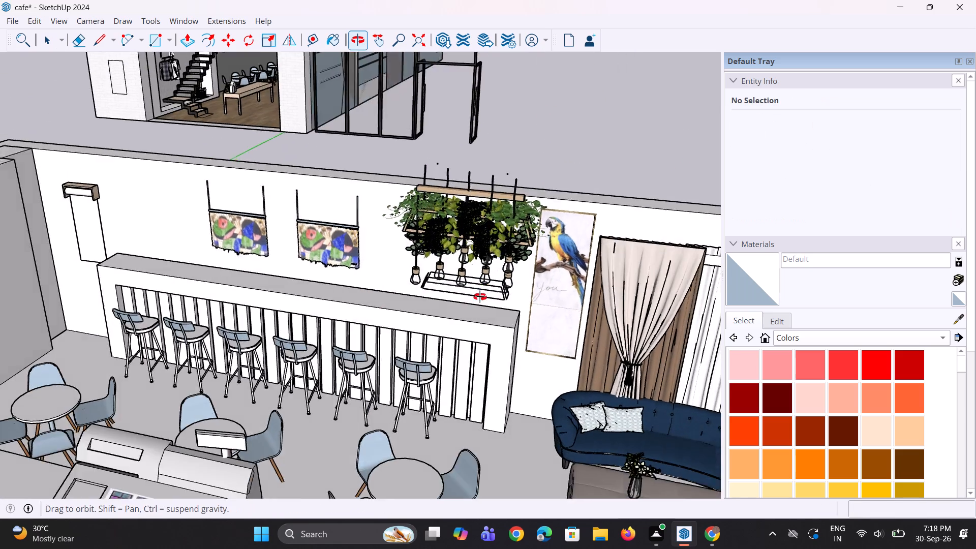
middle_click_drag(480, 297, 207, 326)
scroll(417, 235, "down", 11)
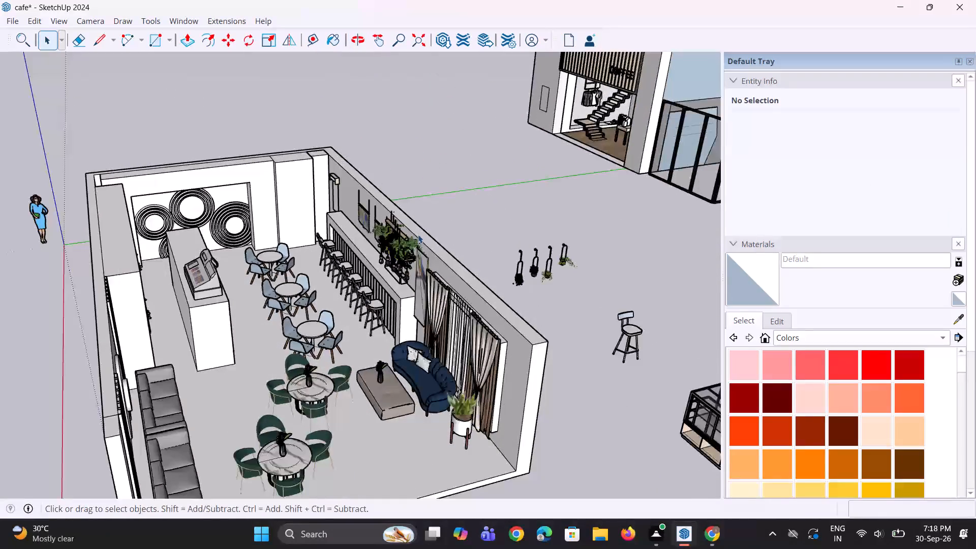
middle_click_drag(333, 489, 152, 432)
scroll(176, 410, "down", 4)
middle_click_drag(187, 408, 286, 418)
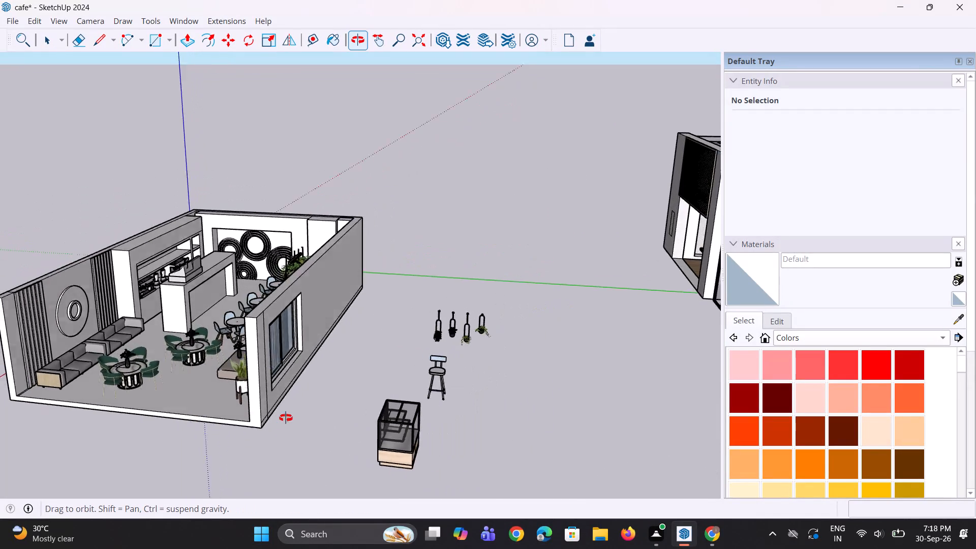
middle_click_drag(286, 418, 245, 421)
scroll(153, 368, "up", 2)
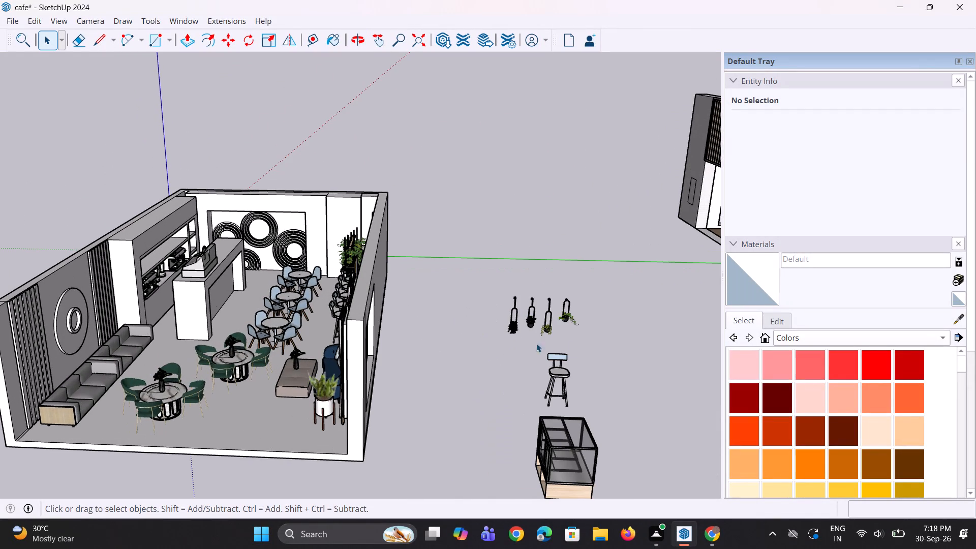
left_click_drag(484, 286, 623, 351)
left_click_drag(623, 351, 624, 350)
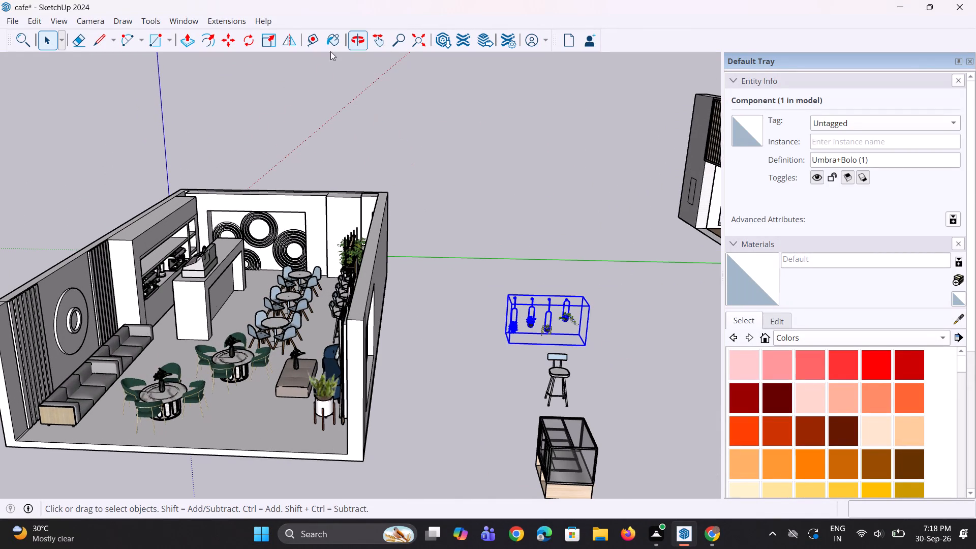
left_click(242, 44)
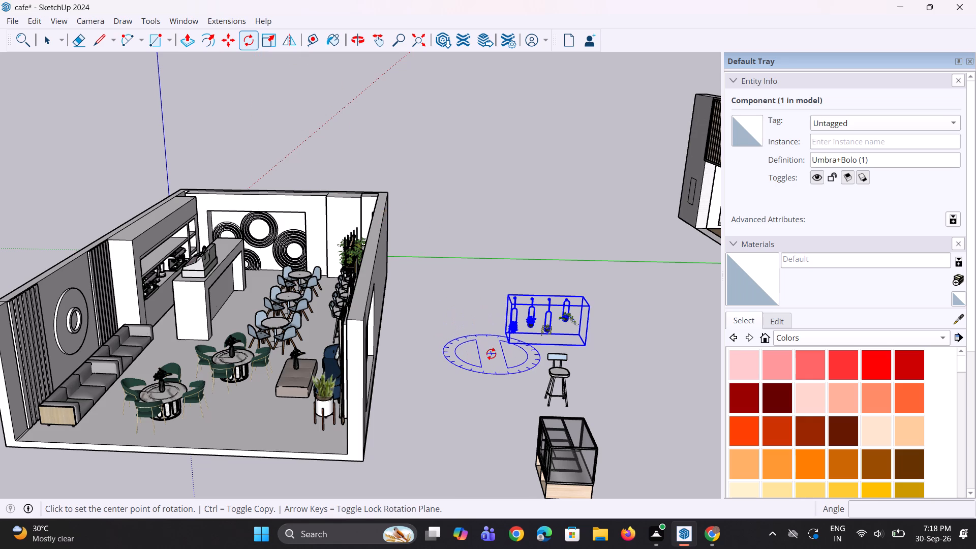
left_click(491, 354)
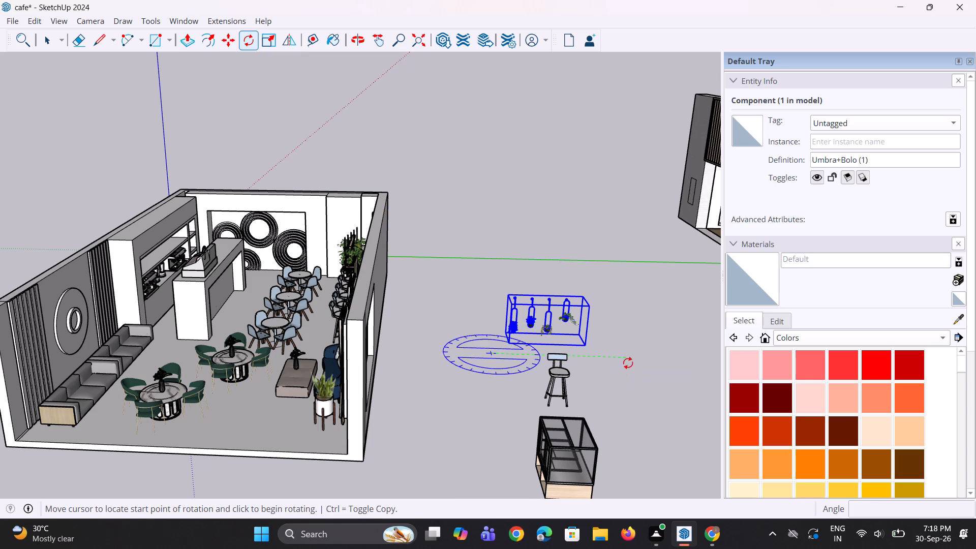
left_click(628, 363)
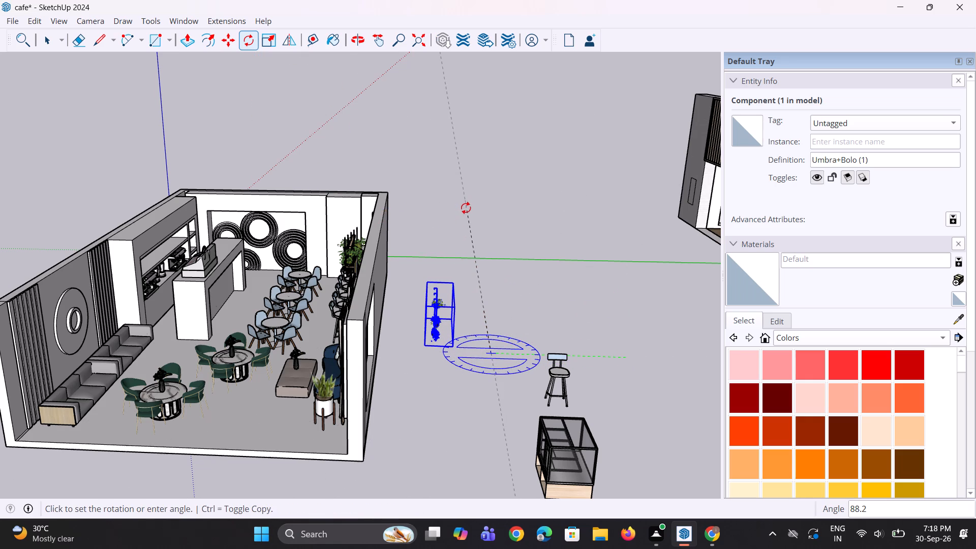
left_click(461, 207)
Move the four hanging planters about 33' 8" into the café, against the wall above the sofas by the round decoration.
scroll(409, 325, "up", 3)
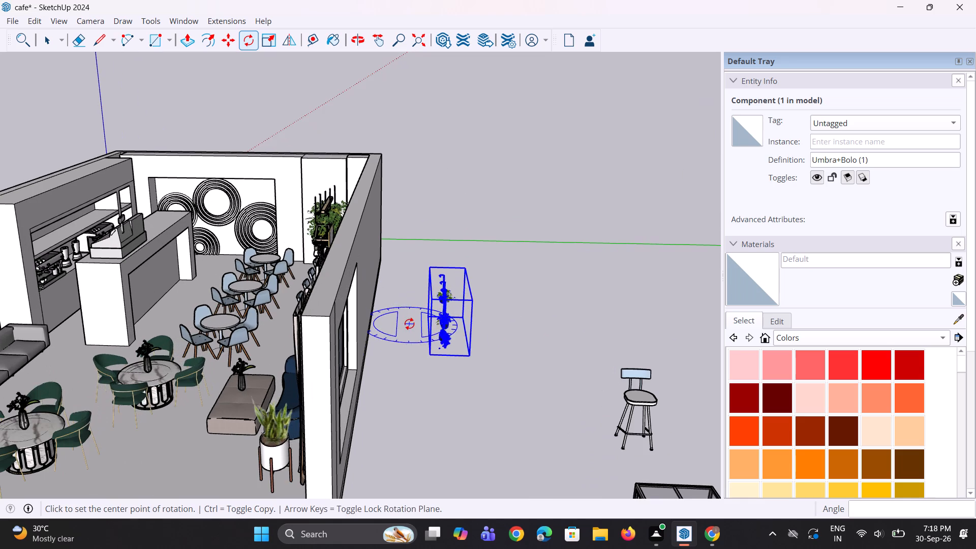
key("m")
left_click(429, 303)
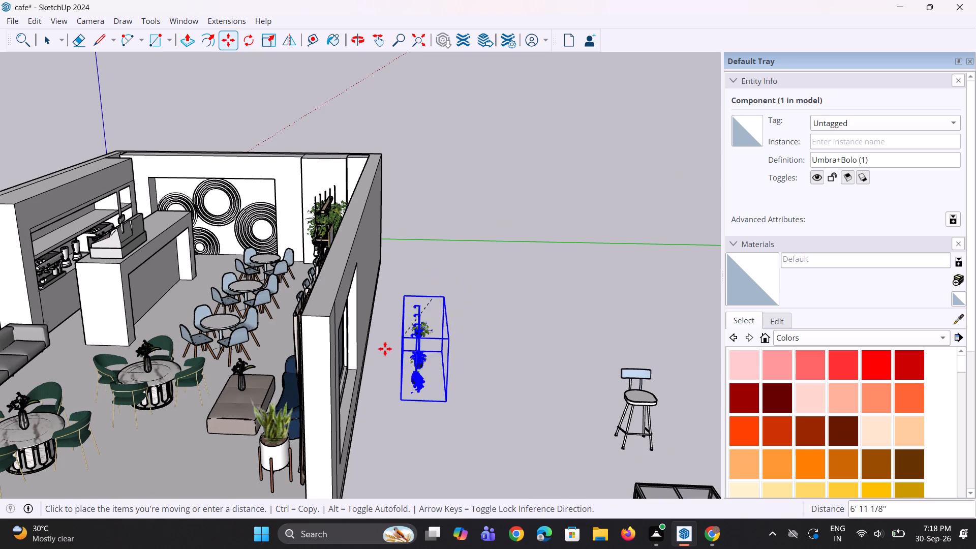
scroll(408, 338, "down", 10)
scroll(201, 325, "up", 2)
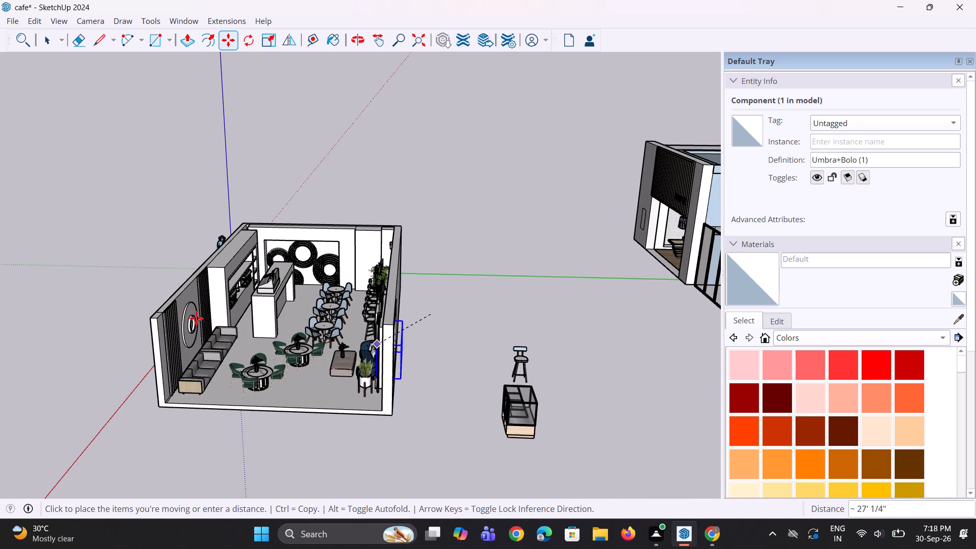
scroll(173, 297, "up", 10)
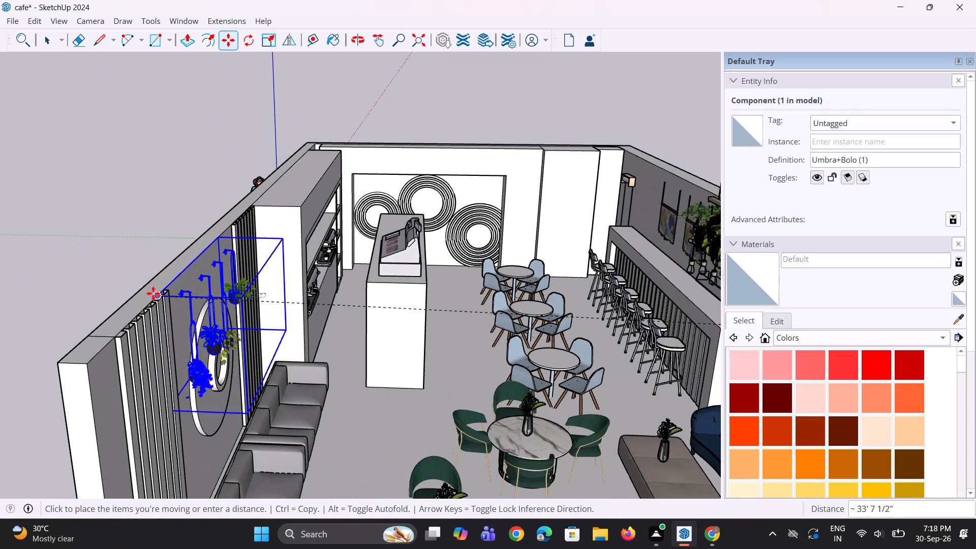
scroll(150, 291, "up", 4)
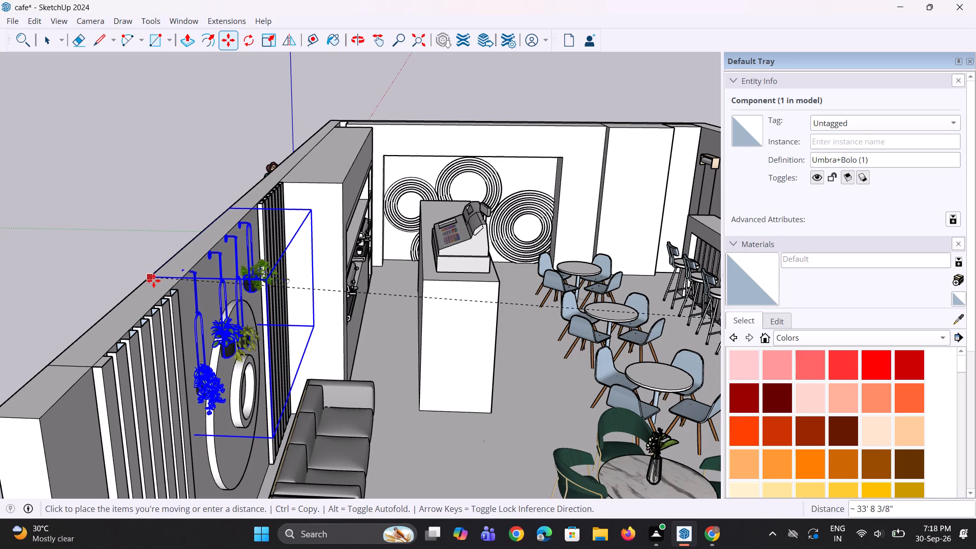
left_click(156, 283)
key("space")
key("space")
left_click(102, 235)
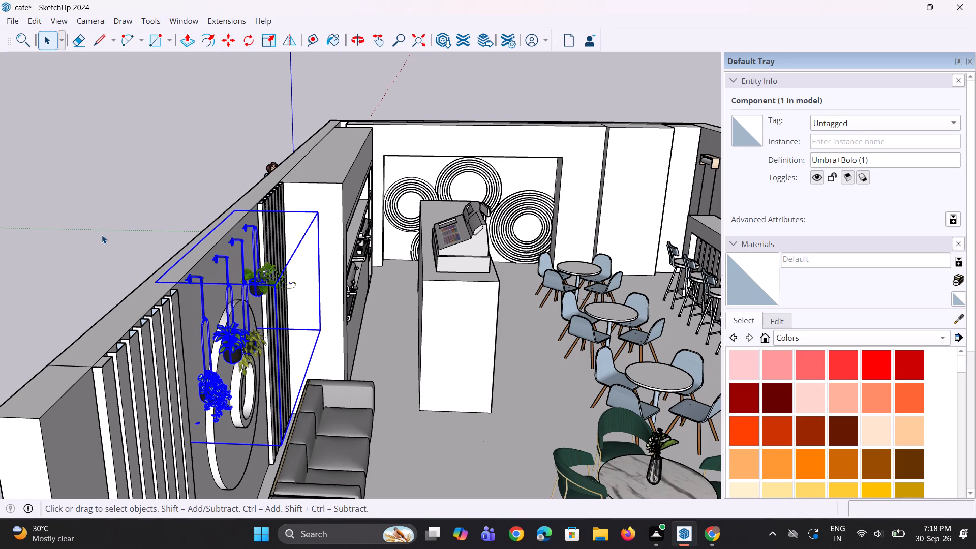
Move the four hanging planters about 5' 7" along the sofa wall, from the round decoration onto the slatted panel farther from the service counter.
scroll(311, 330, "down", 3)
middle_click_drag(362, 335, 206, 317)
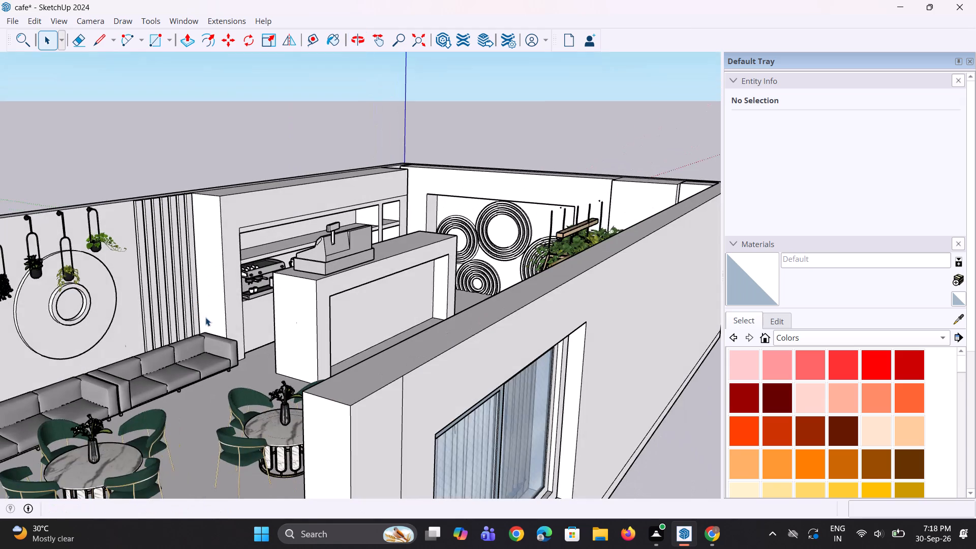
scroll(222, 316, "down", 3)
middle_click_drag(272, 299, 247, 322)
scroll(262, 307, "down", 4)
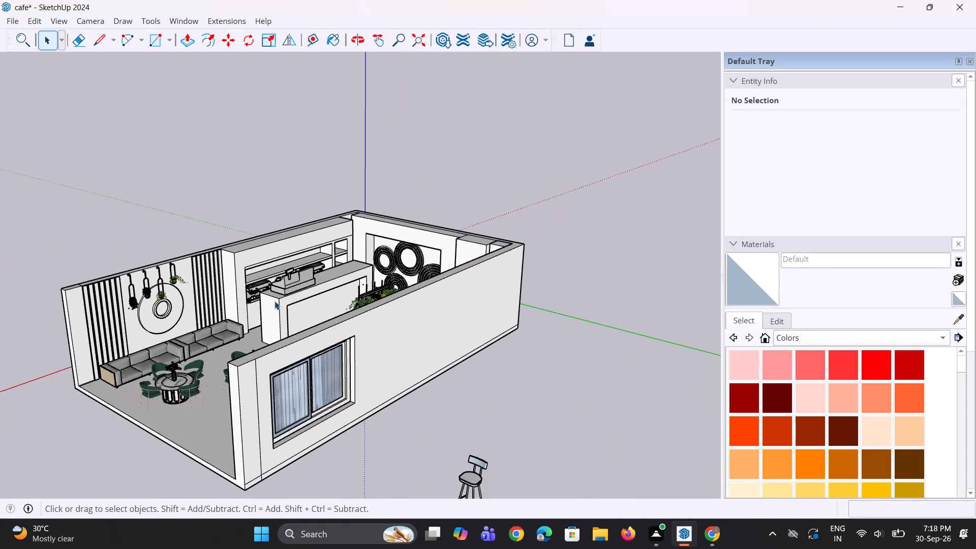
middle_click_drag(273, 302, 173, 319)
scroll(149, 265, "up", 6)
scroll(170, 258, "down", 2)
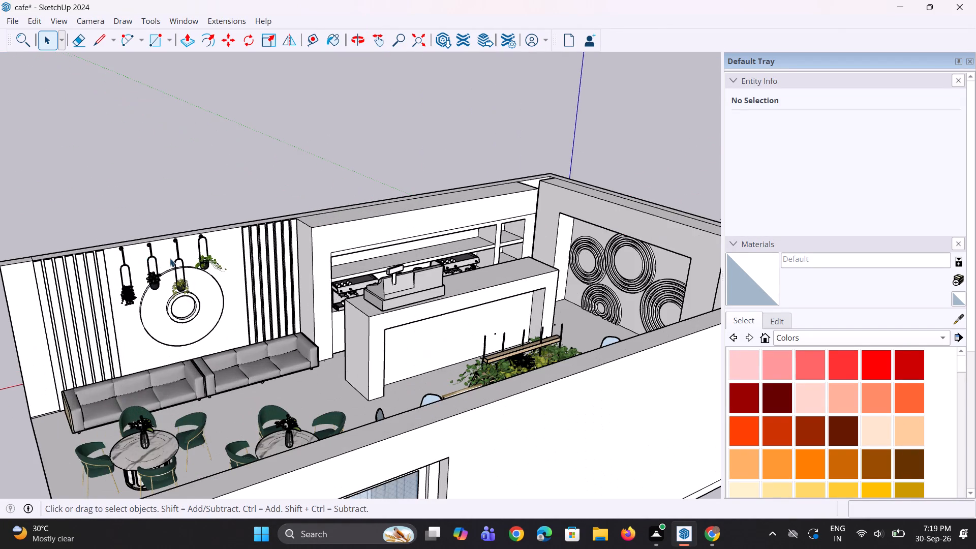
scroll(170, 258, "down", 1)
scroll(114, 274, "up", 5)
left_click(142, 253)
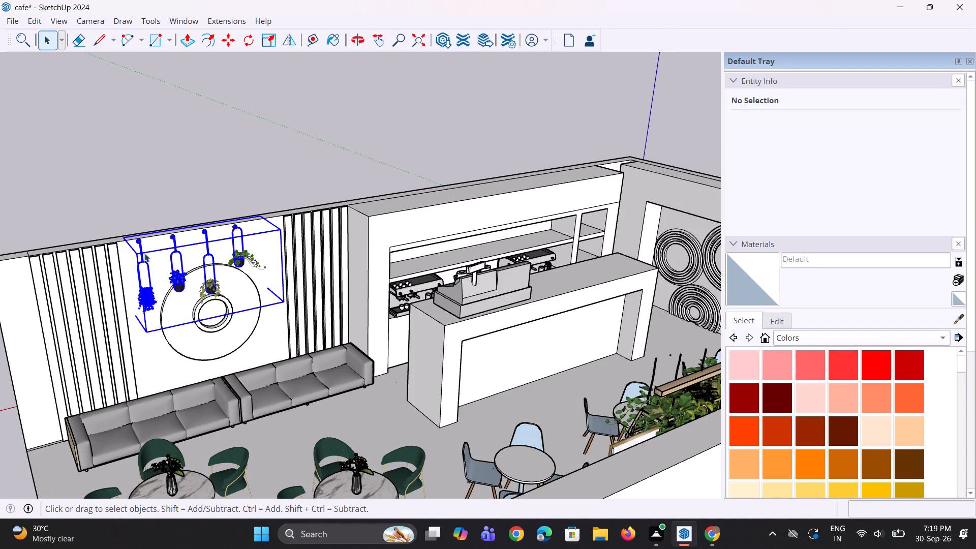
key("m")
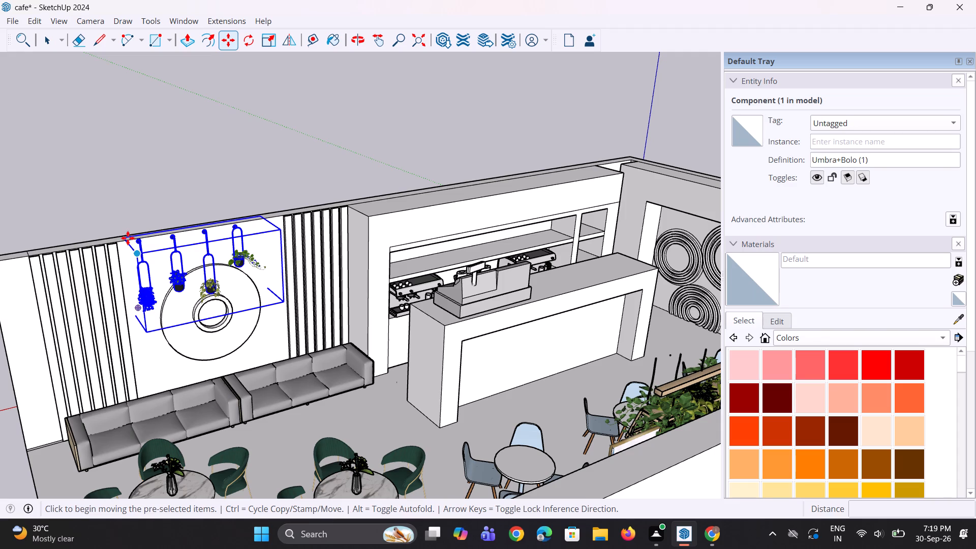
left_click(140, 237)
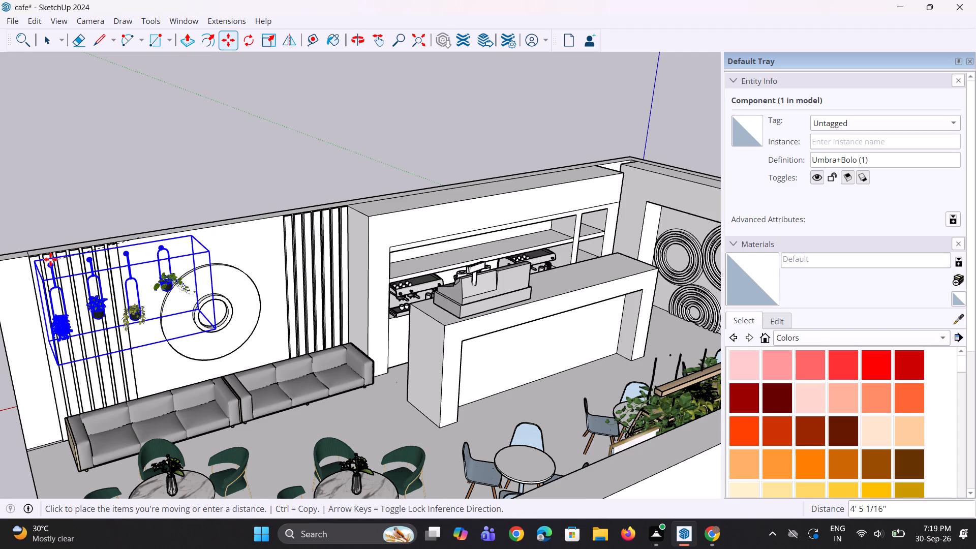
scroll(50, 256, "down", 5)
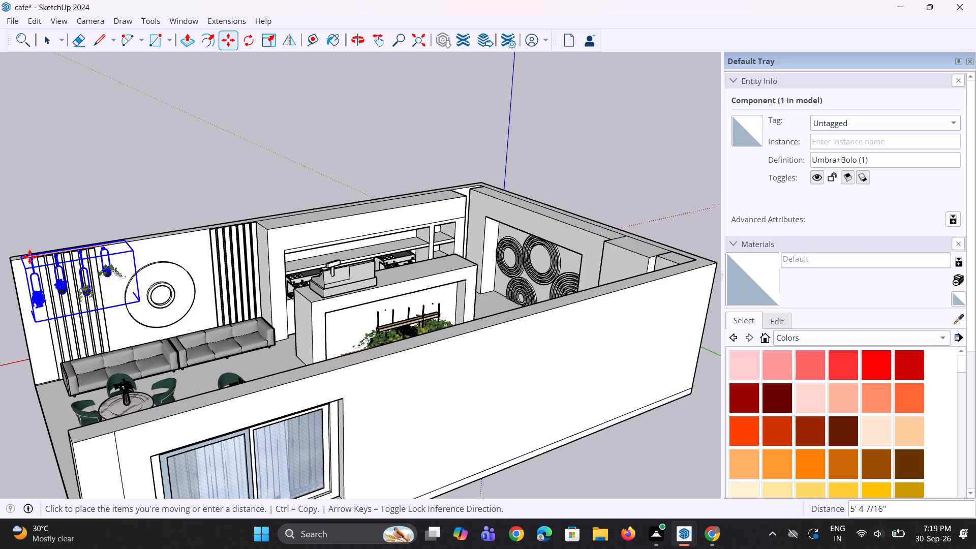
left_click(27, 257)
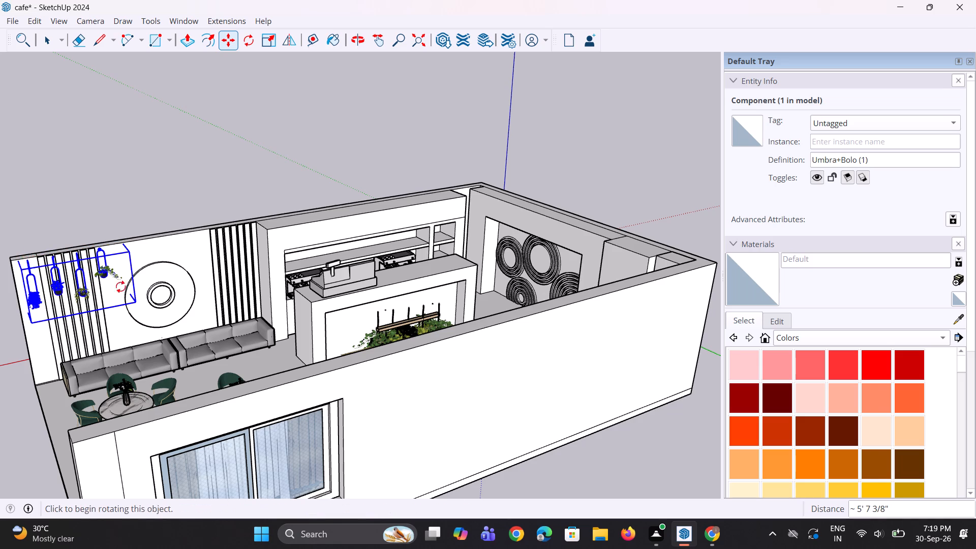
middle_click_drag(119, 285, 131, 305)
key("space")
key("space")
left_click(80, 218)
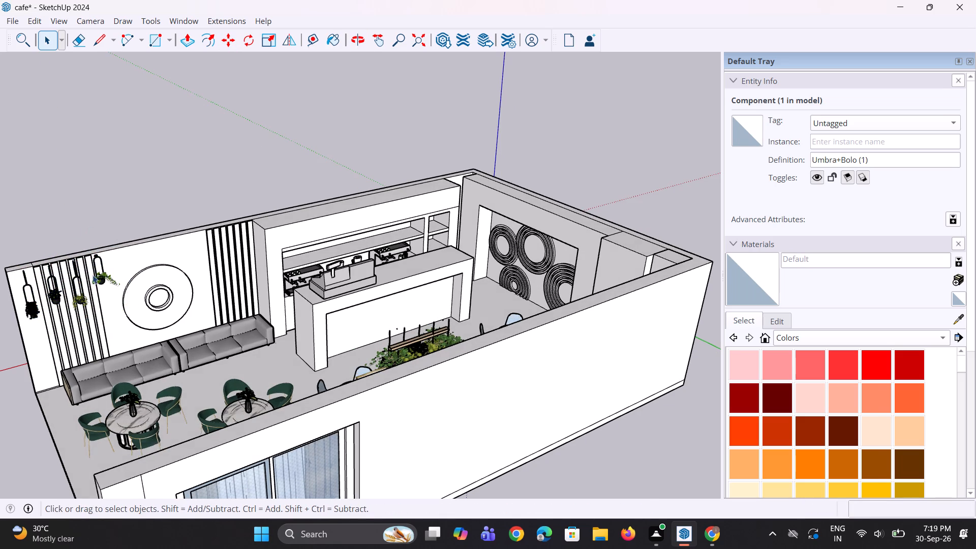
Copy the four hanging planters about 10' 10" along the sofa wall to the slatted panel beside the coffee-machine shelving.
scroll(91, 284, "up", 3)
left_click(107, 263)
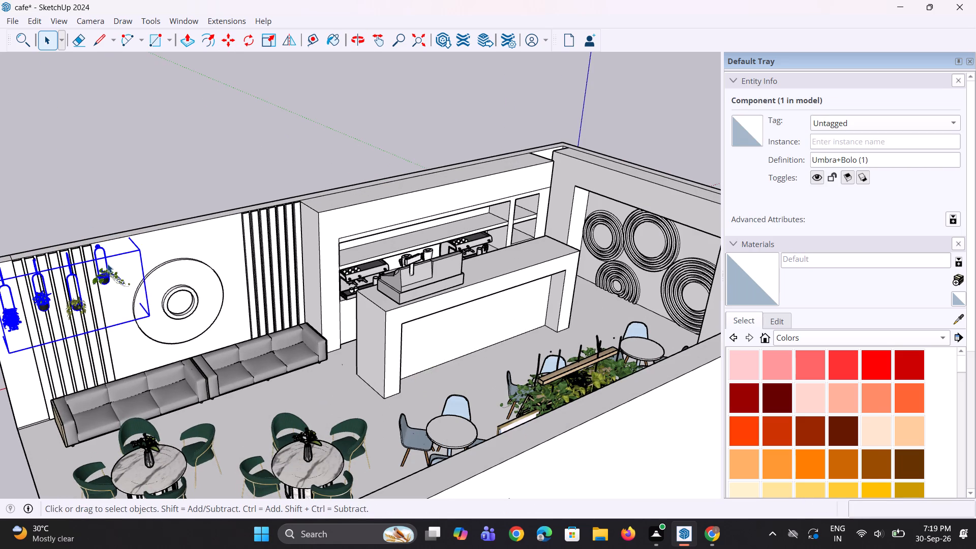
key("m")
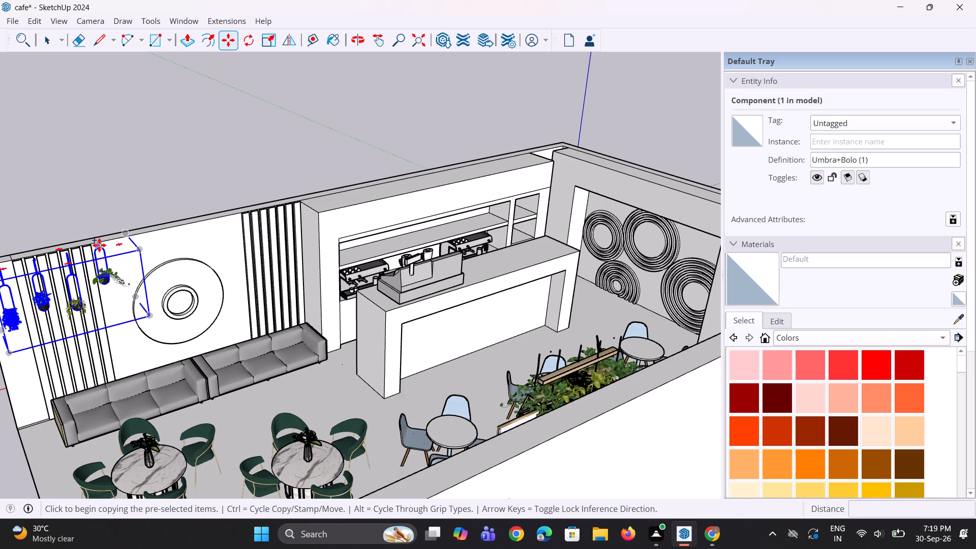
left_click(99, 245)
left_click(280, 206)
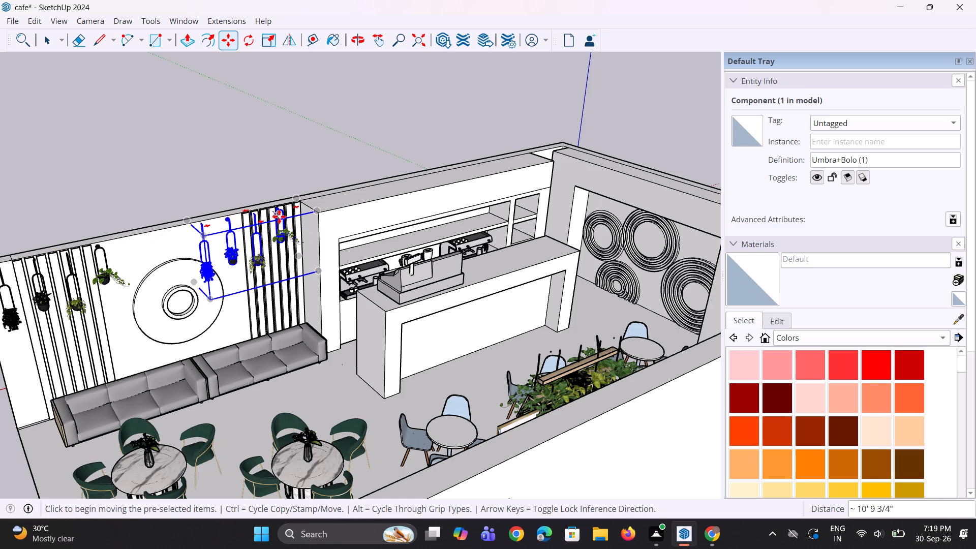
key("space")
key("space")
left_click(212, 190)
Shift the copied hanging planters about 1' along the wall towards the coffee-machine shelving, to sit more fully over the slatted panel.
scroll(251, 281, "down", 2)
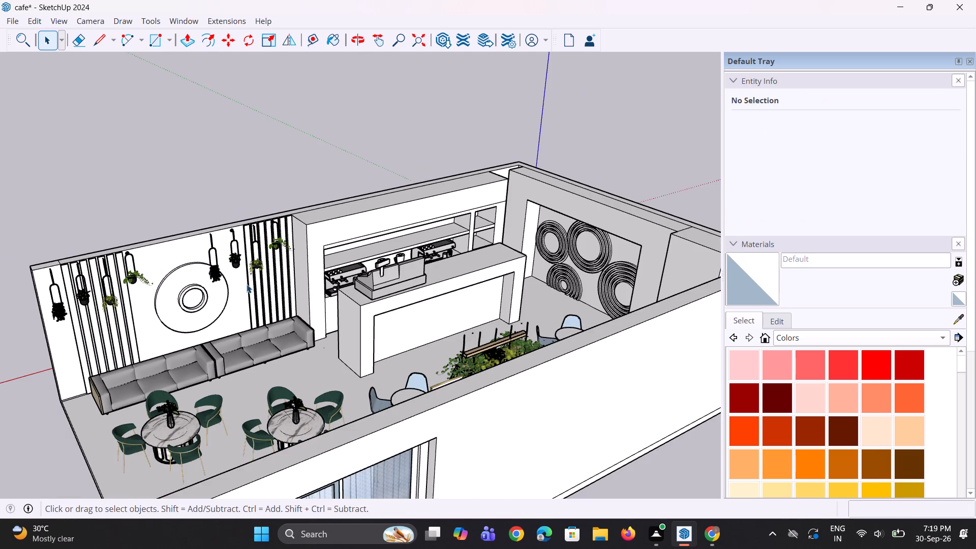
middle_click_drag(247, 285, 298, 253)
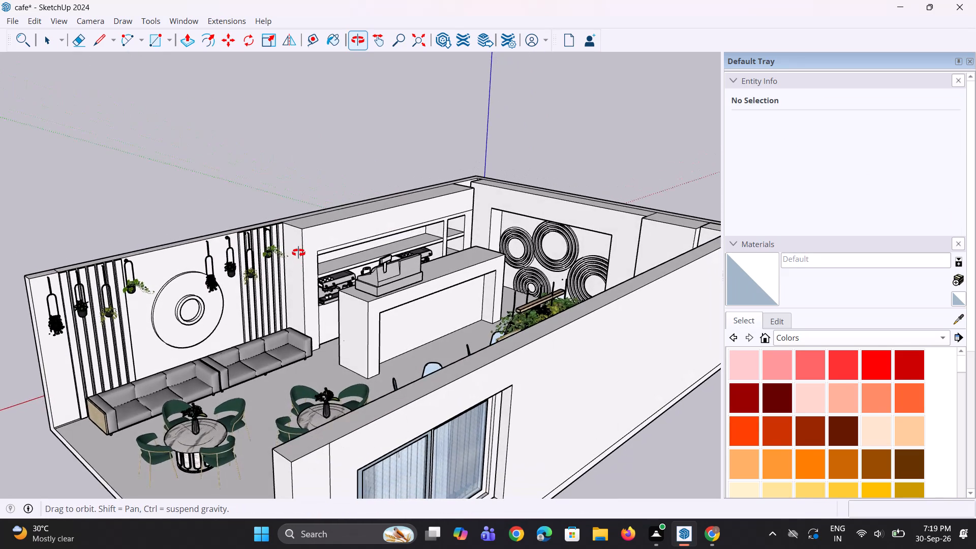
middle_click_drag(298, 253, 269, 301)
scroll(194, 320, "up", 2)
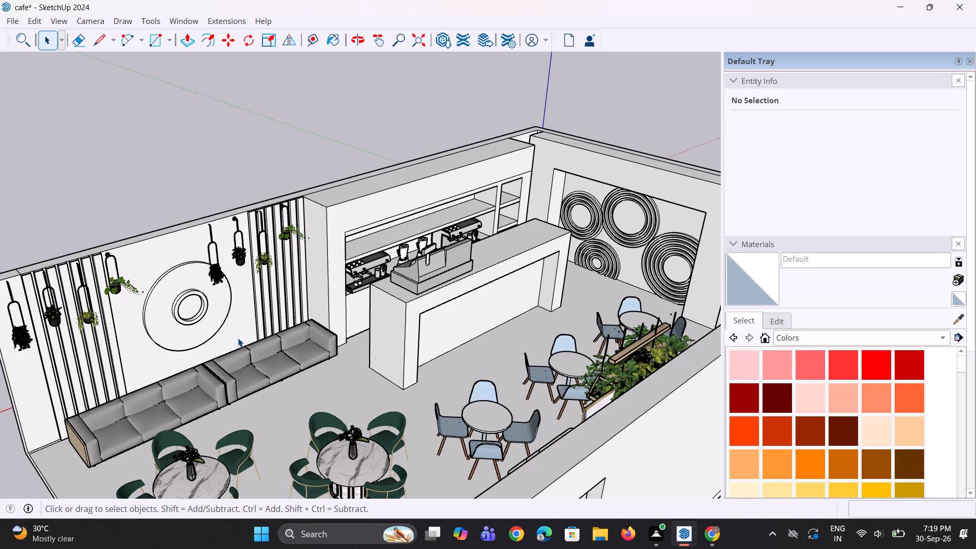
scroll(201, 280, "down", 2)
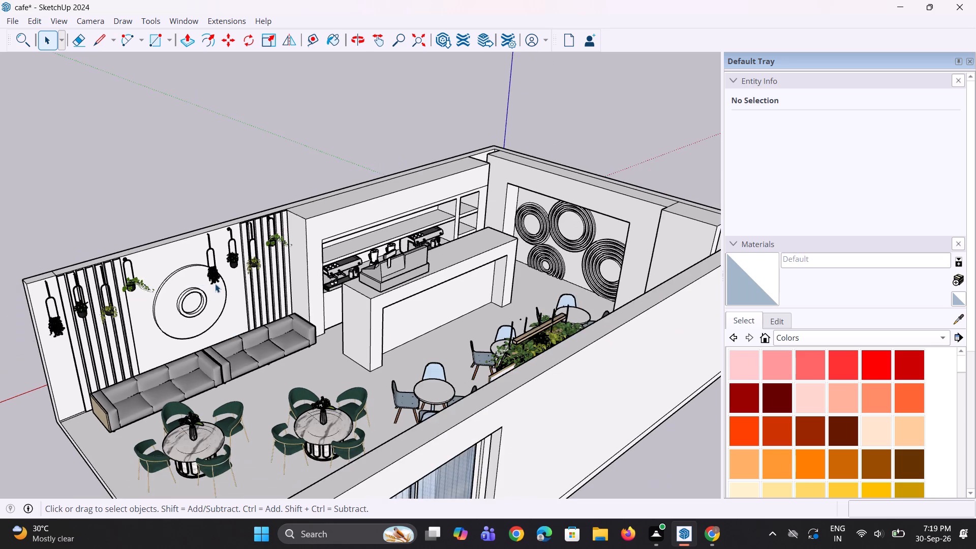
middle_click_drag(262, 308, 184, 284)
scroll(283, 240, "up", 6)
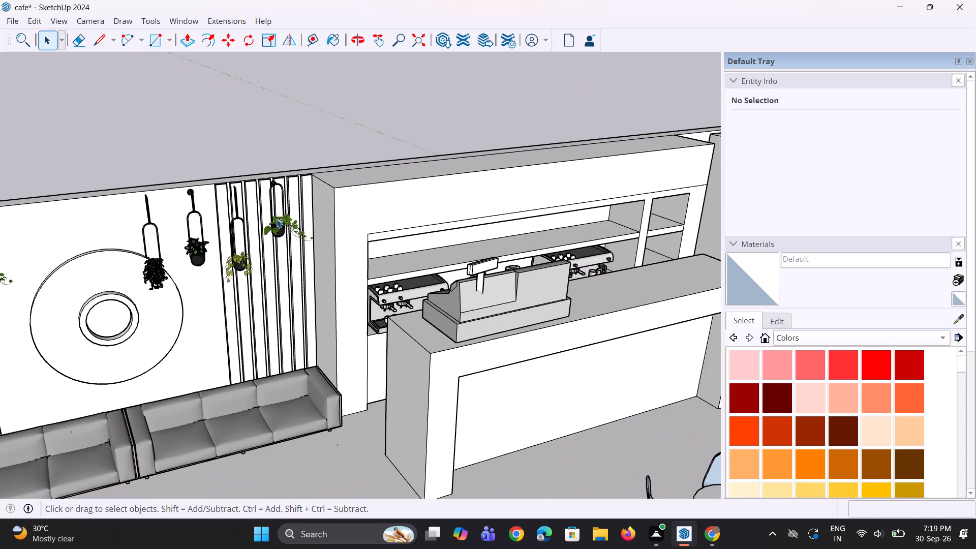
left_click(277, 219)
key("m")
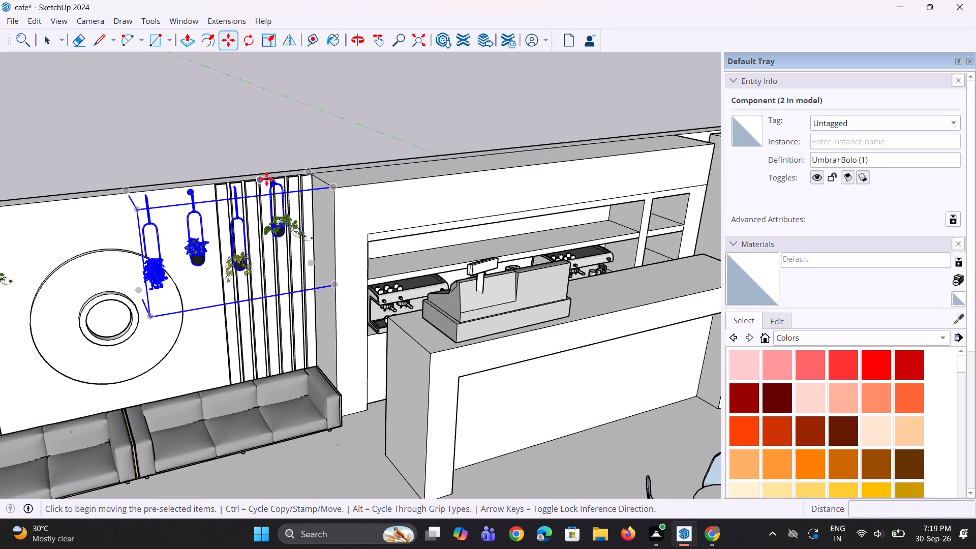
left_click(271, 181)
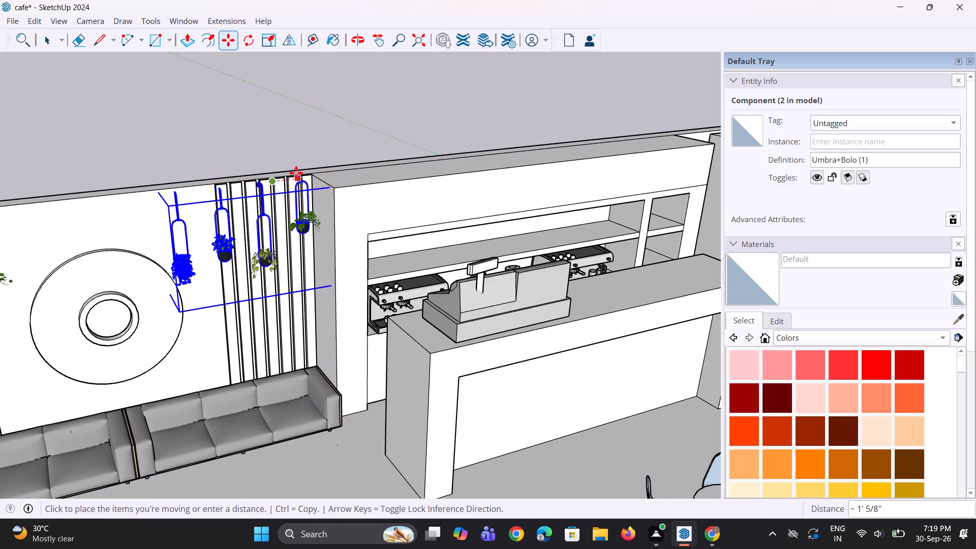
left_click(299, 172)
key("space")
key("space")
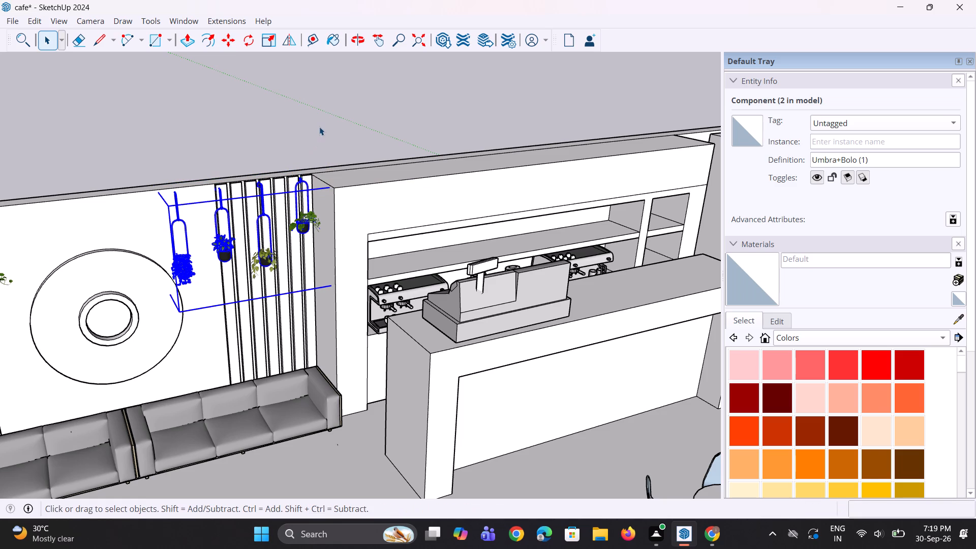
left_click(320, 127)
Examine the placement of both sets of hanging planters on either side of the round wall decoration.
scroll(309, 256, "down", 3)
middle_click(294, 267)
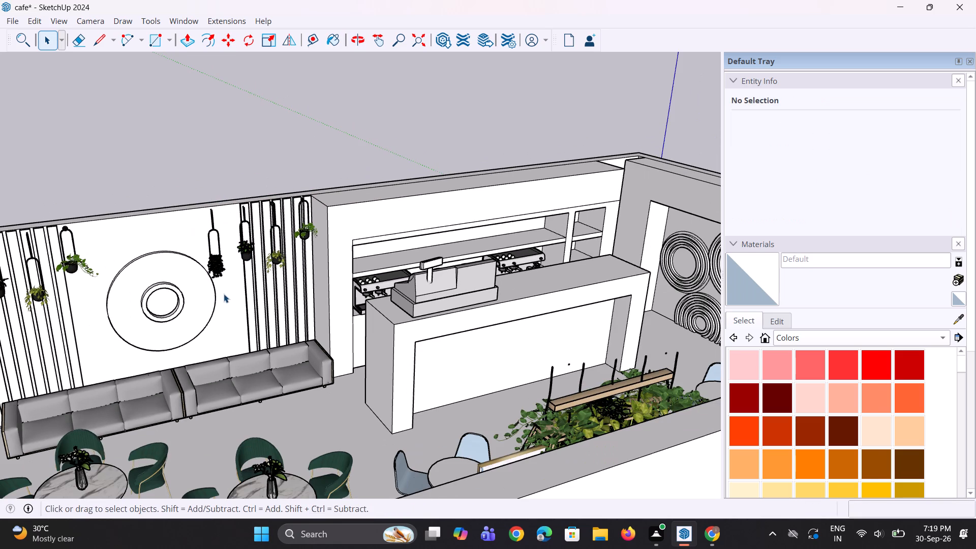
scroll(224, 294, "down", 5)
scroll(131, 297, "up", 4)
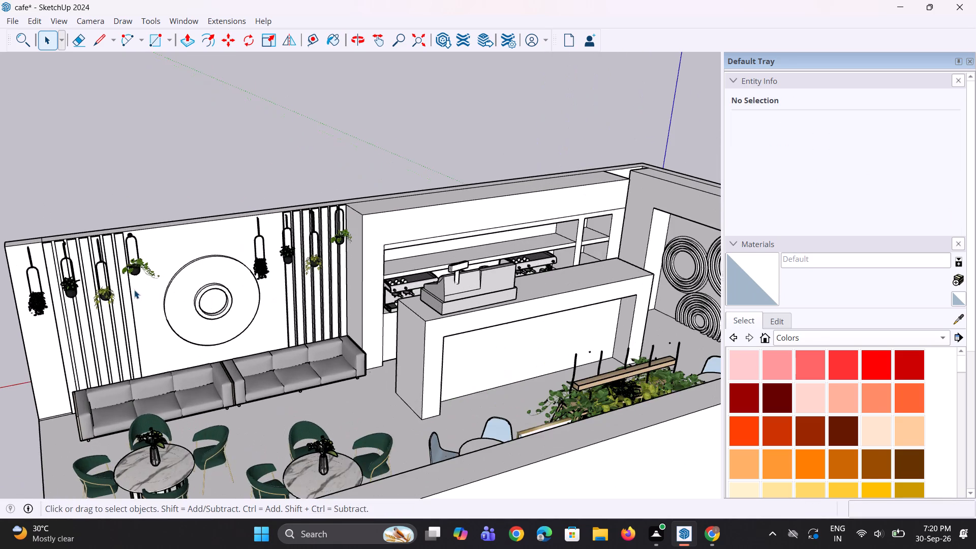
scroll(223, 301, "down", 1)
key("space")
key("space")
left_click(173, 193)
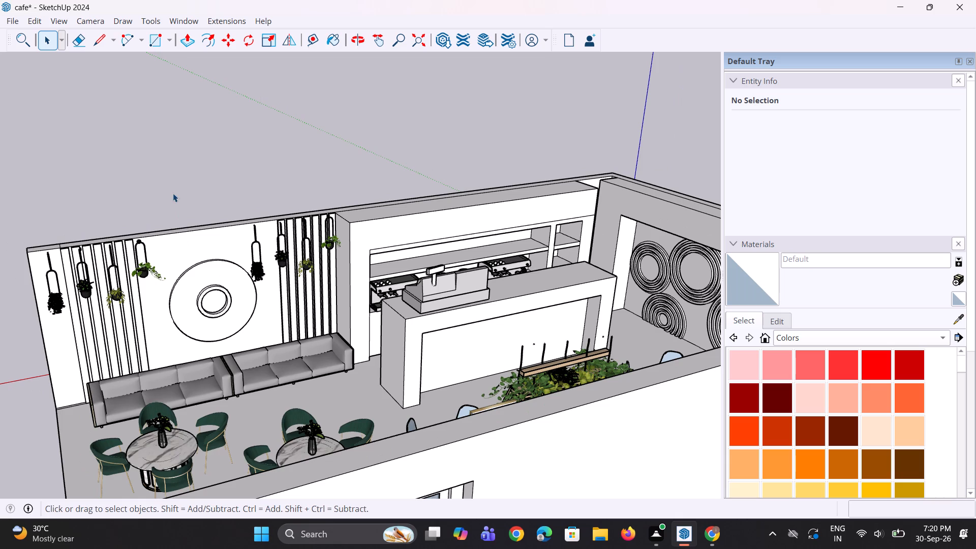
Delete the three round table sets with light blue chairs between the service counter and the bar stools.
middle_click_drag(132, 392, 420, 398)
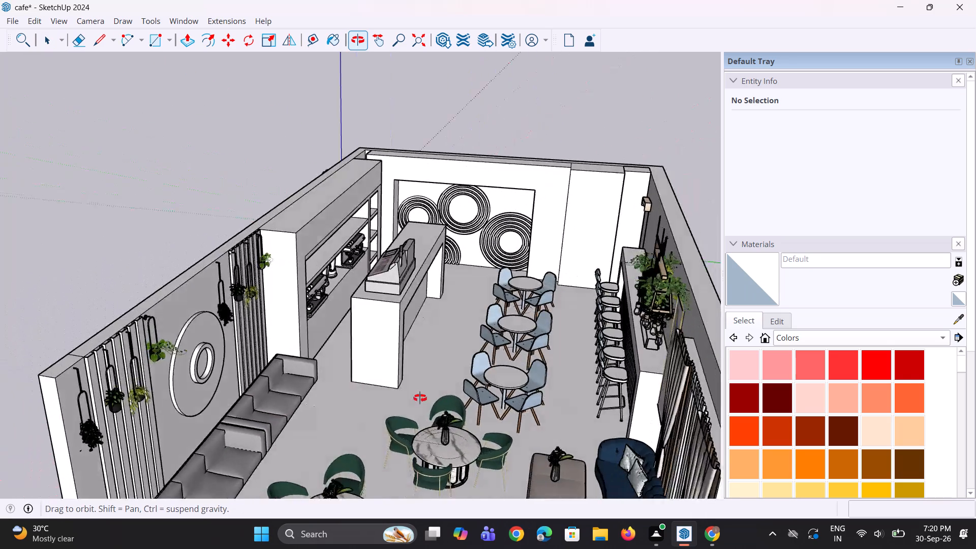
middle_click_drag(420, 398, 457, 402)
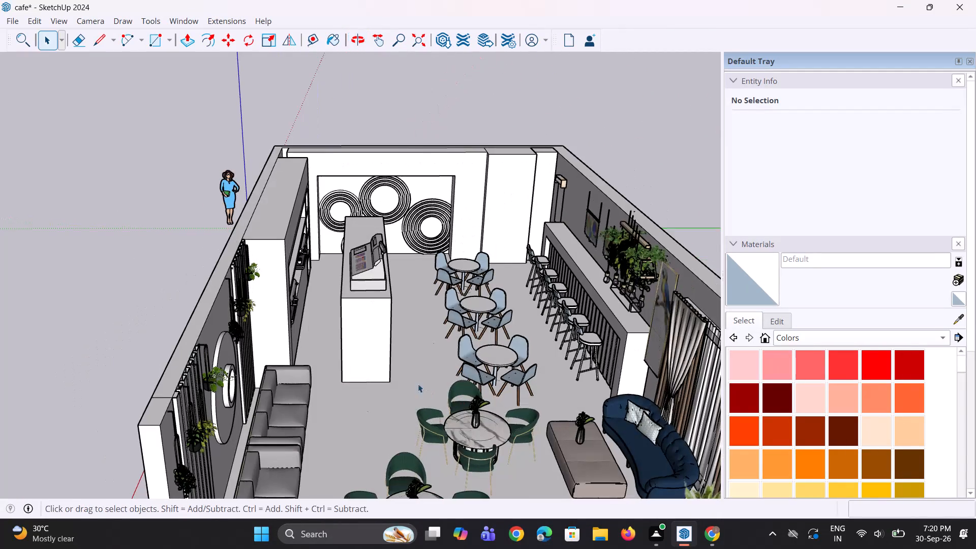
scroll(404, 376, "down", 6)
middle_click_drag(403, 384, 450, 413)
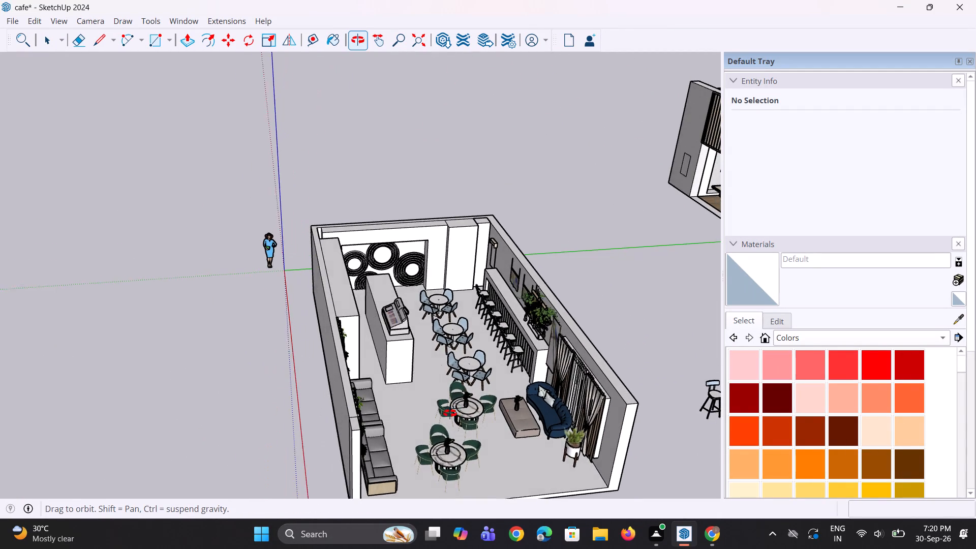
middle_click_drag(450, 413, 402, 401)
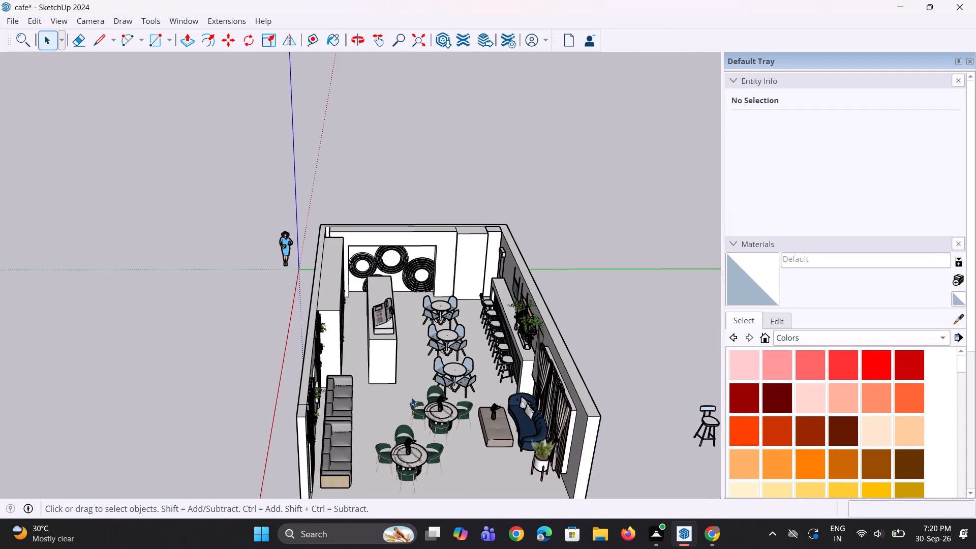
scroll(424, 391, "up", 6)
left_click(481, 368)
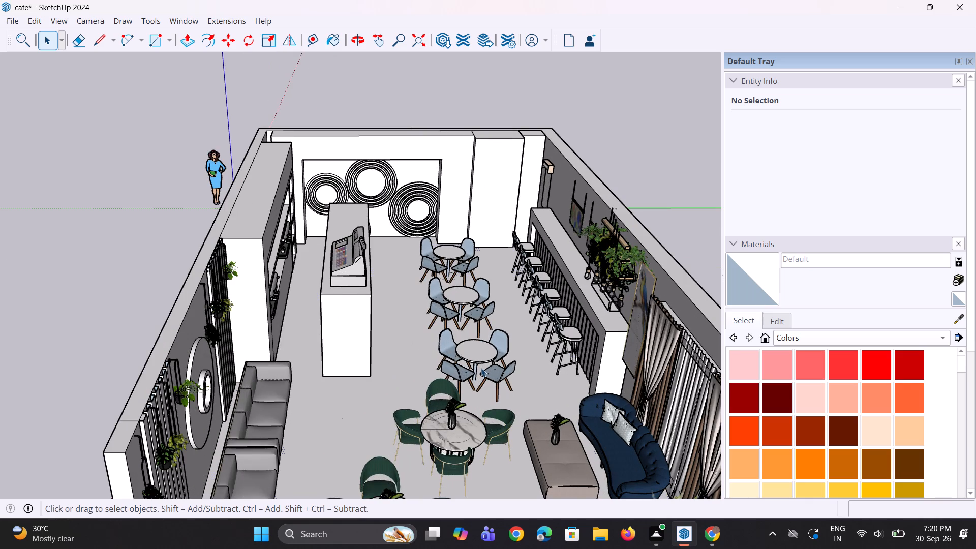
scroll(481, 367, "up", 2)
left_click(462, 348)
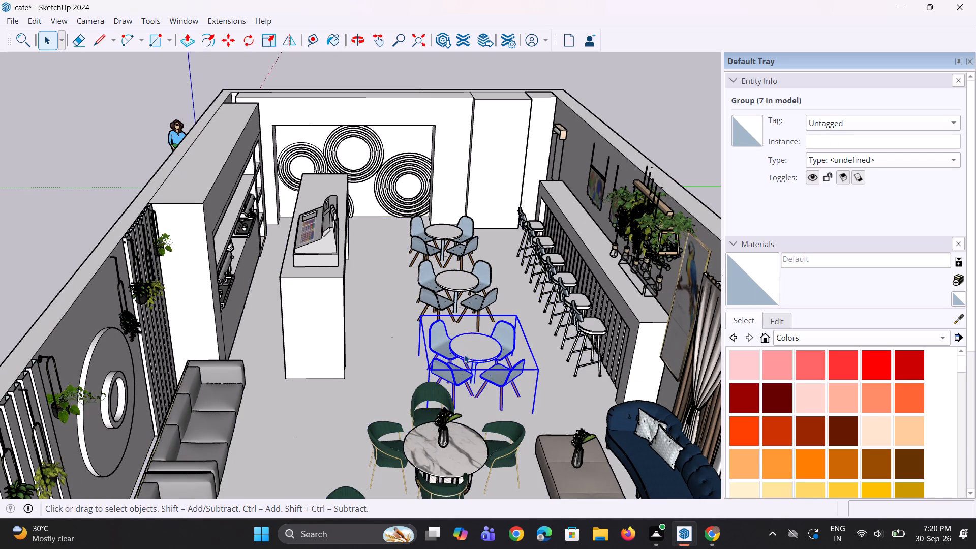
key("Delete")
left_click(451, 307)
key("Delete")
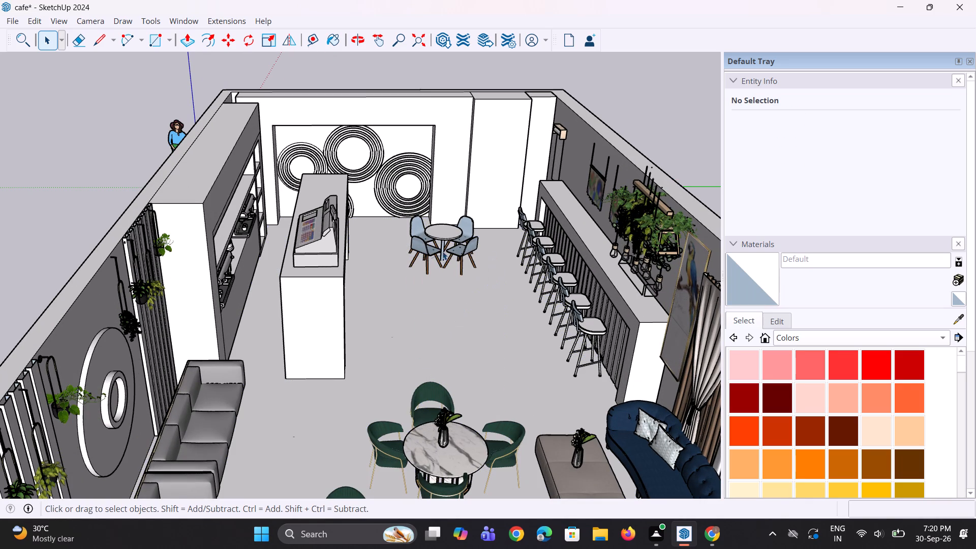
left_click(441, 238)
key("Delete")
Copy the marble table set with green chairs nearest the service counter about 8' 3" along the seating area, towards the round wall art.
scroll(426, 378, "down", 2)
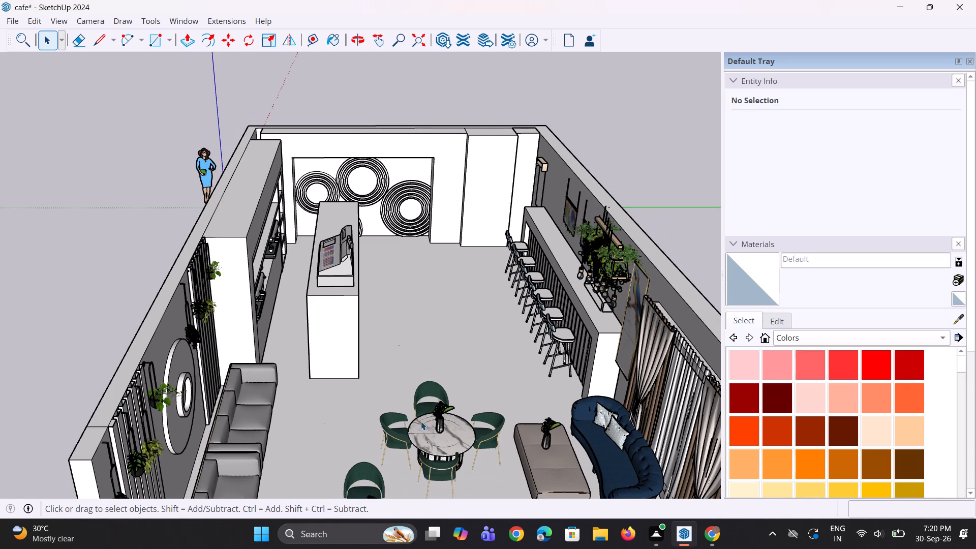
left_click(424, 430)
middle_click_drag(584, 404, 342, 453)
scroll(157, 321, "up", 3)
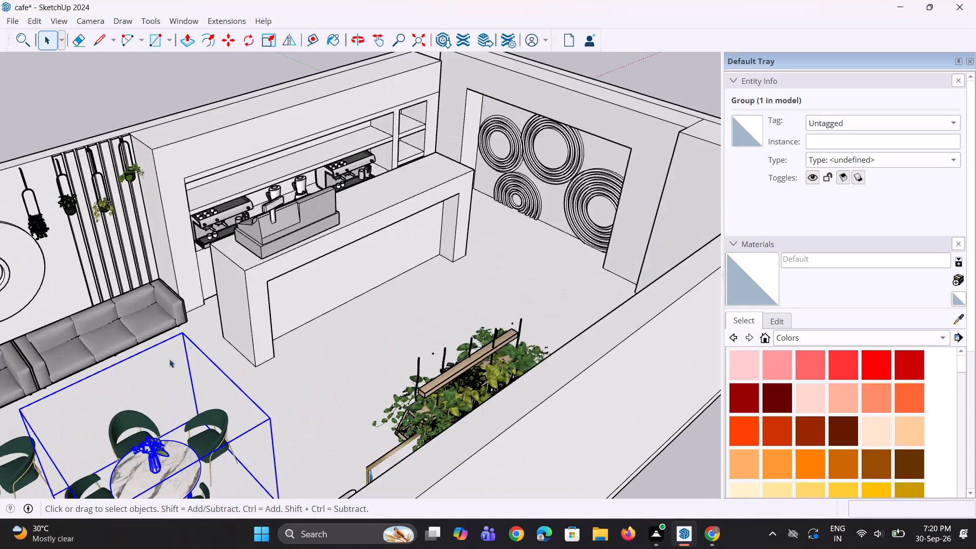
scroll(179, 372, "up", 1)
scroll(227, 247, "down", 8)
middle_click_drag(277, 303, 221, 395)
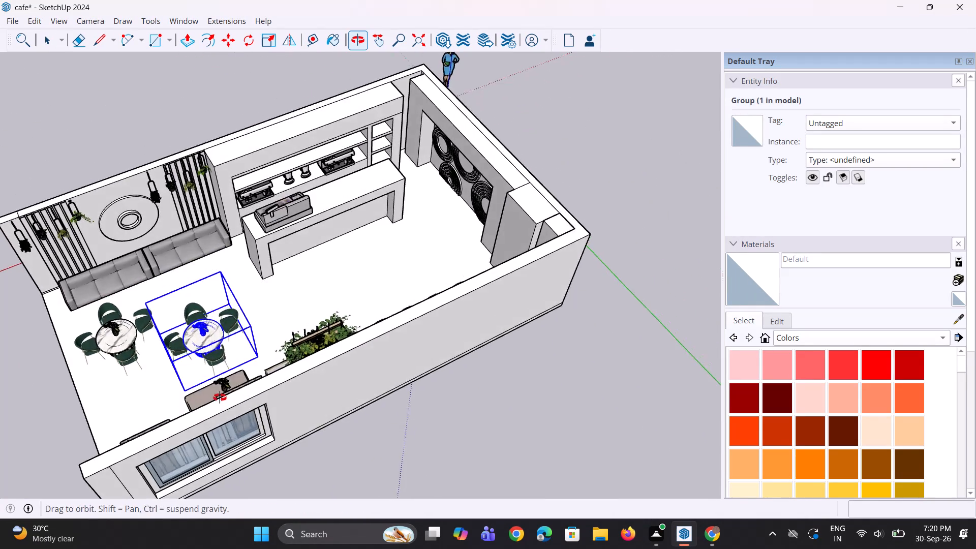
scroll(221, 340, "up", 6)
key("m")
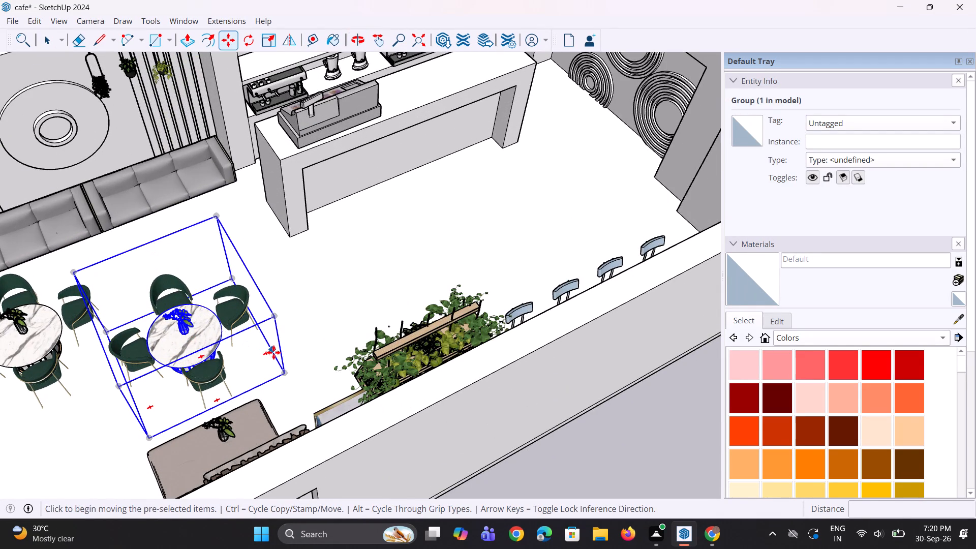
left_click_drag(284, 372, 289, 372)
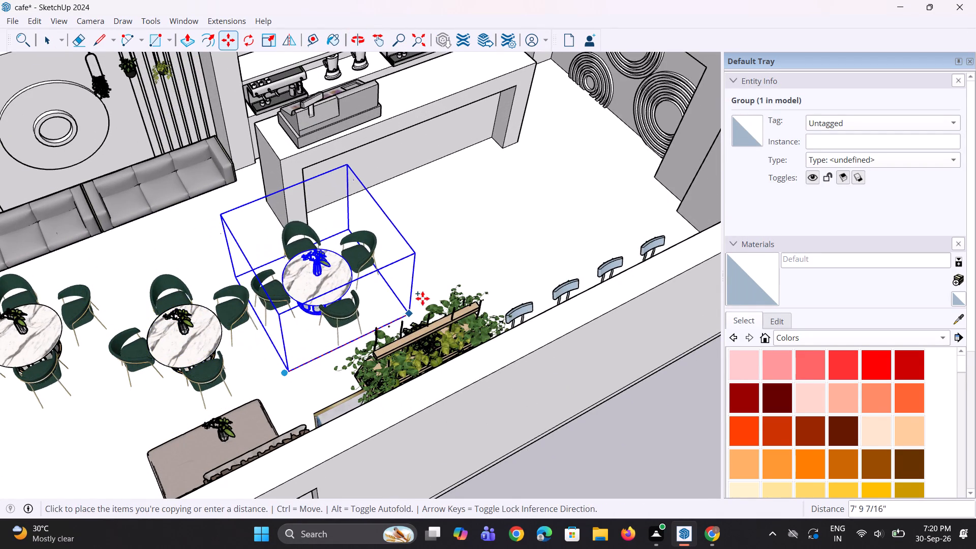
left_click(428, 300)
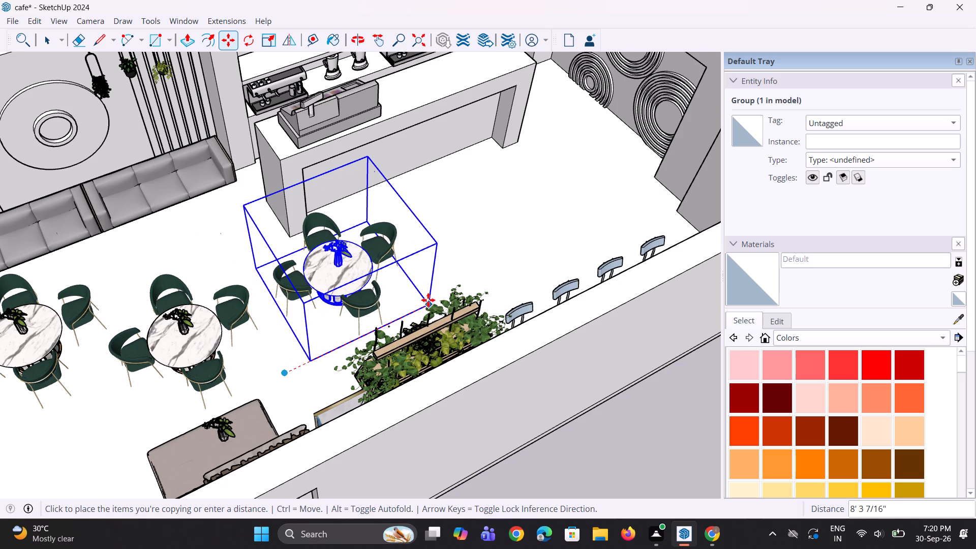
Copy the new green-chair table set about 8' 1" further along the row, in front of the service counter.
scroll(451, 285, "up", 1)
key("m")
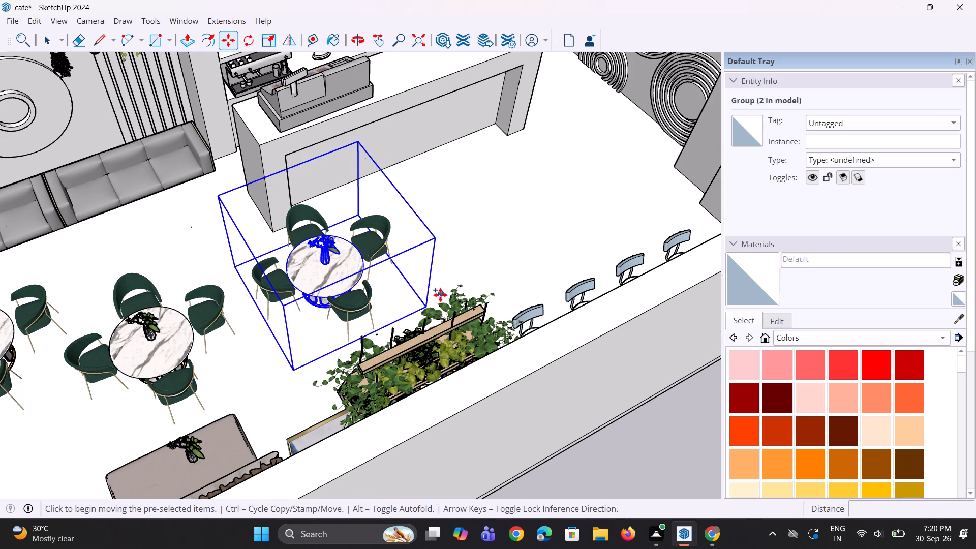
left_click(428, 303)
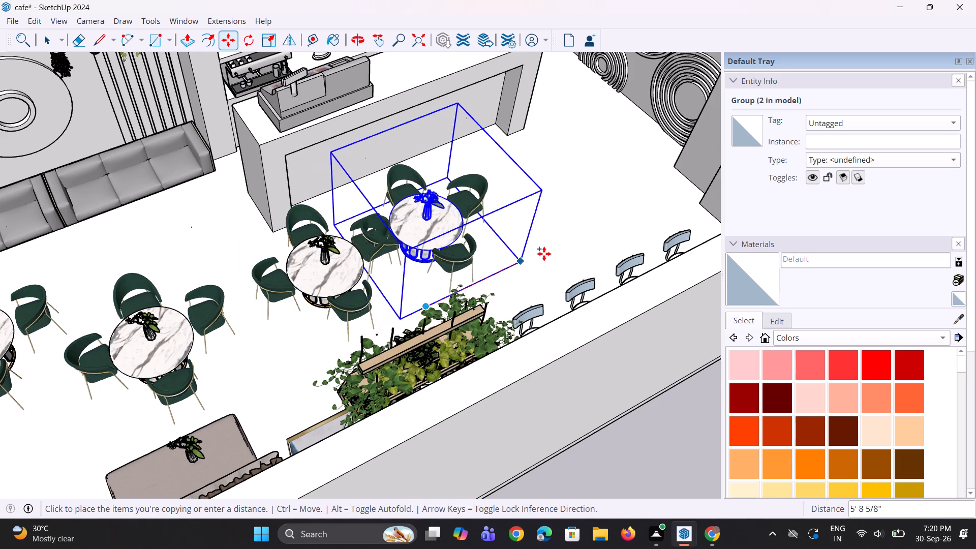
left_click(564, 245)
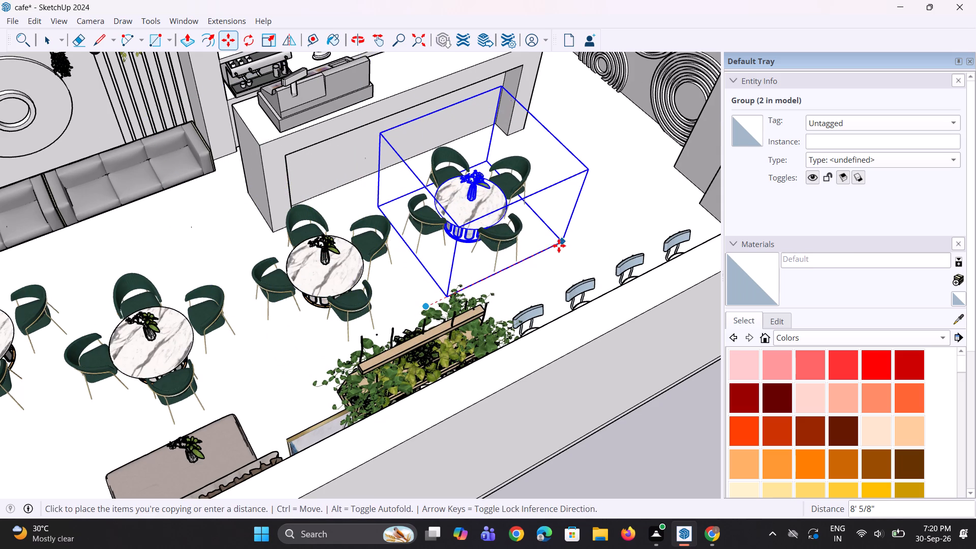
Copy the last green-chair table set about 8' 8" further along the row, to the end near the round wall art.
scroll(543, 250, "up", 2)
scroll(543, 250, "down", 5)
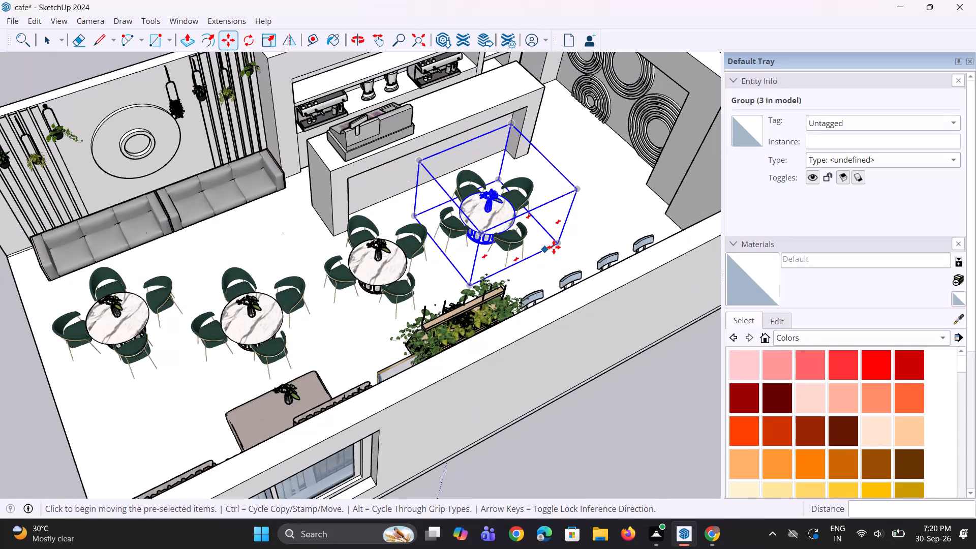
left_click(557, 246)
key("m")
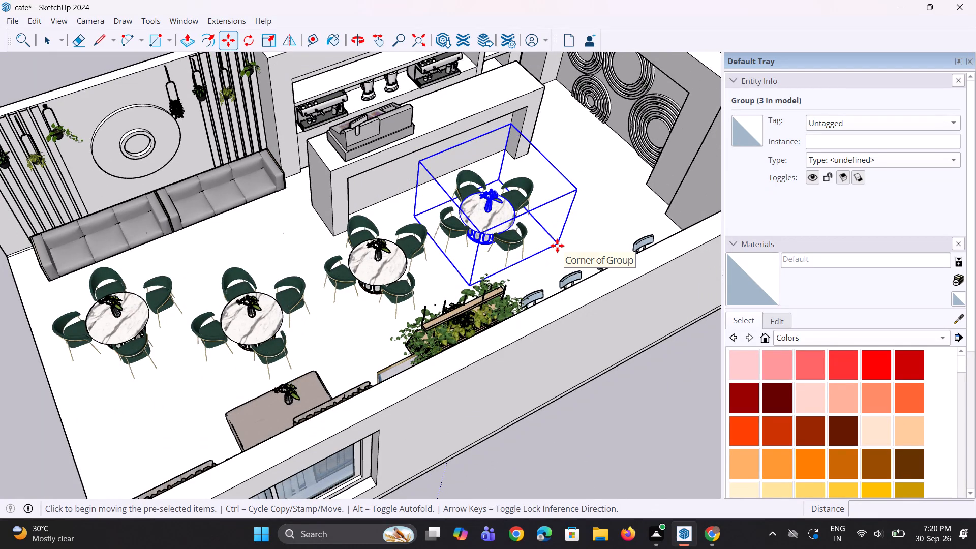
left_click(557, 246)
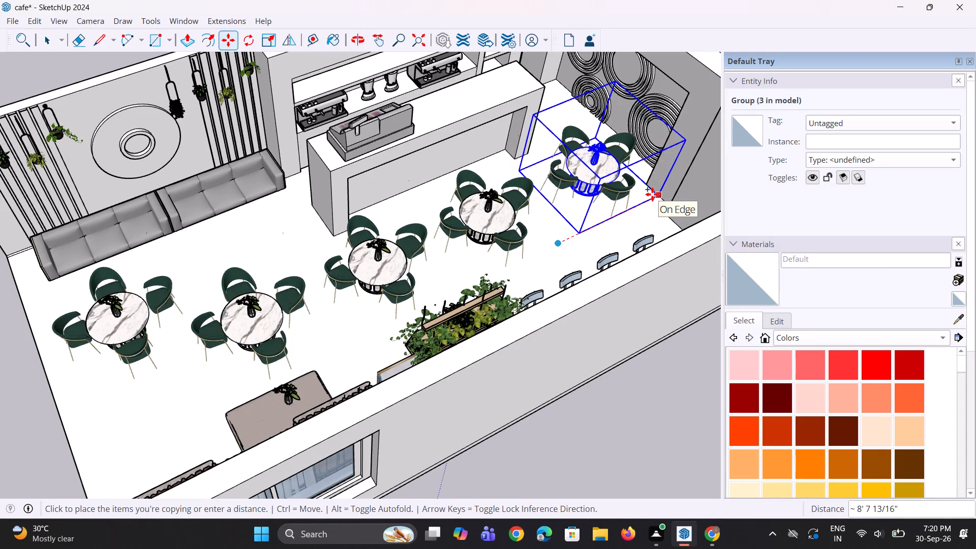
left_click(652, 194)
key("space")
key("space")
Examine the row of green-chair table sets from above and from the open end of the café.
scroll(465, 267, "down", 5)
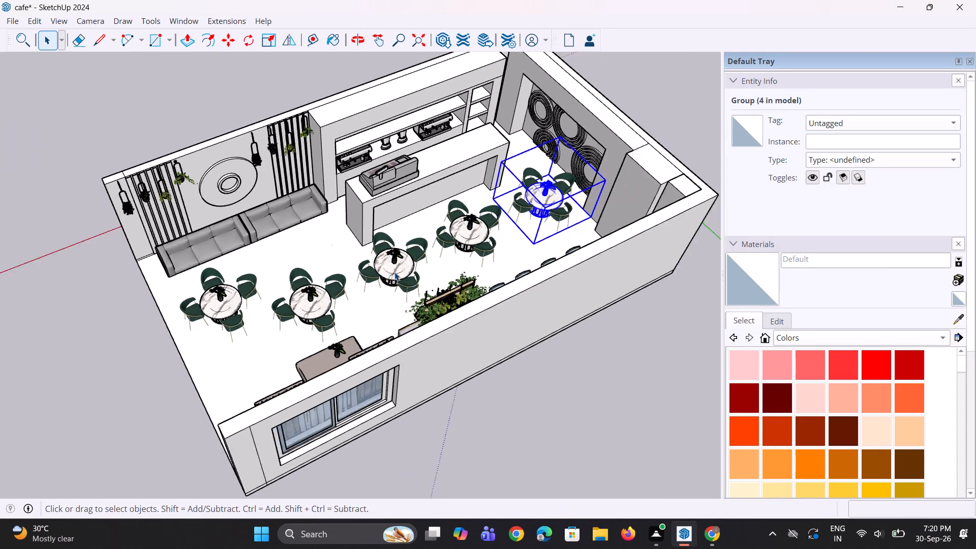
scroll(394, 272, "down", 2)
left_click(606, 115)
middle_click_drag(388, 290, 630, 271)
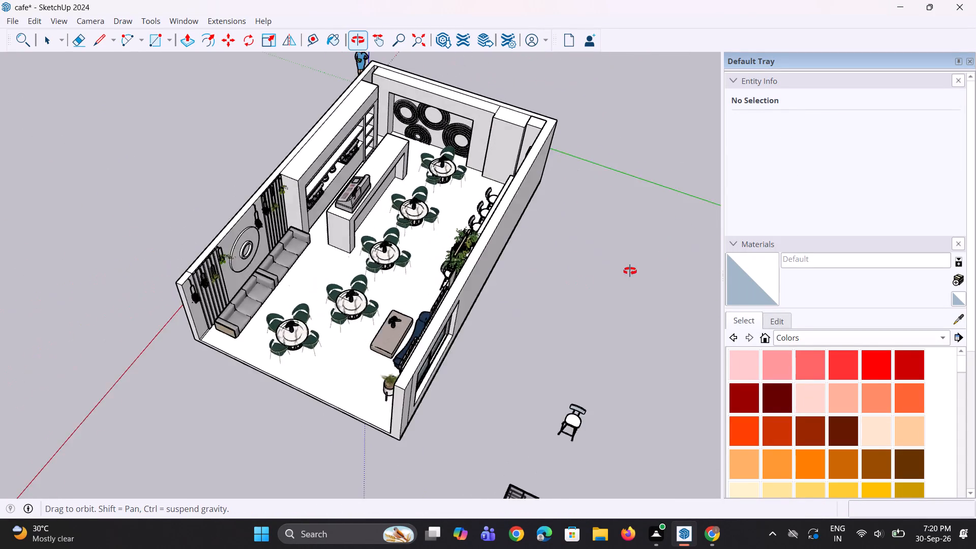
middle_click_drag(630, 271, 663, 250)
scroll(347, 324, "up", 5)
middle_click_drag(359, 304, 359, 261)
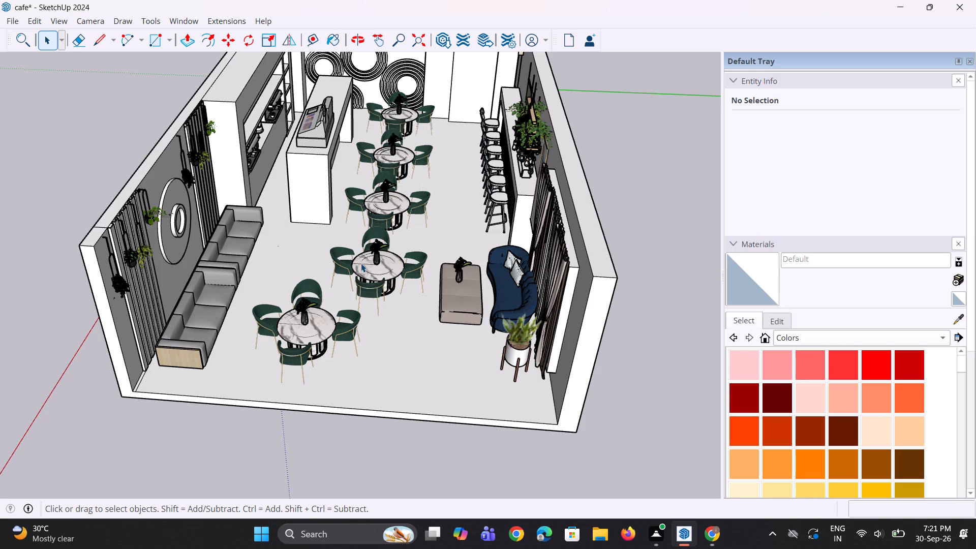
Import the potted plants model "plants (1)" from the Downloads folder.
left_click(18, 21)
left_click(58, 195)
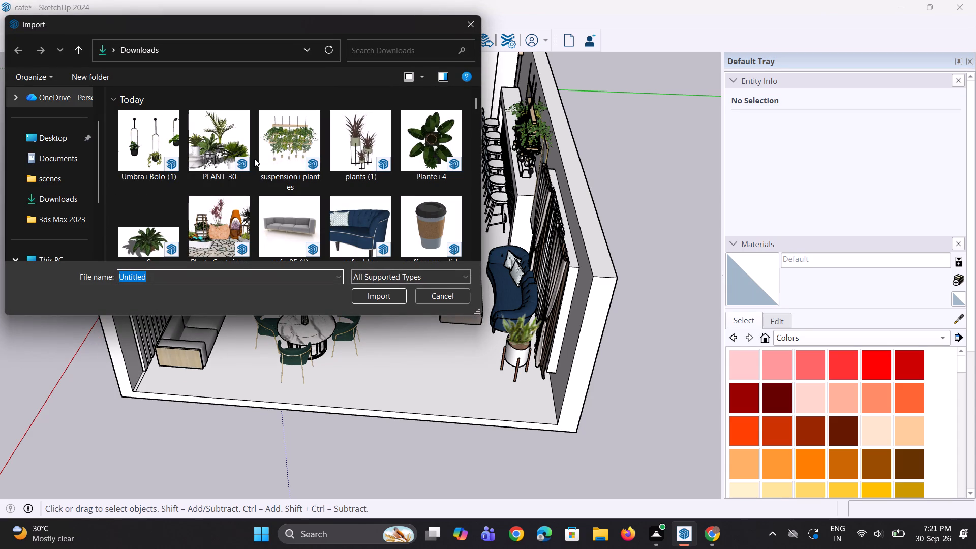
left_click(364, 165)
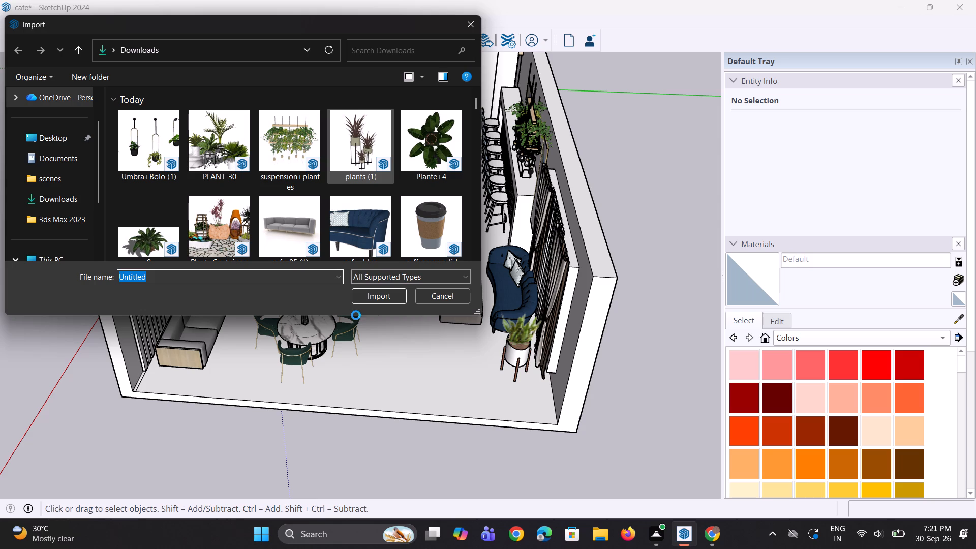
left_click(368, 298)
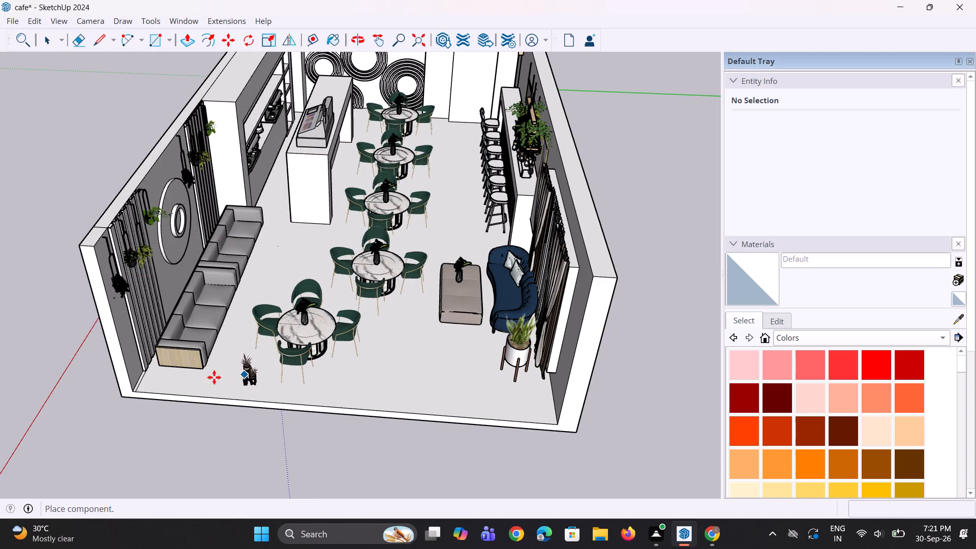
Place the imported potted plants on the floor in the corner beside the wooden end panel of the grey sofa.
scroll(209, 375, "up", 4)
scroll(169, 369, "up", 4)
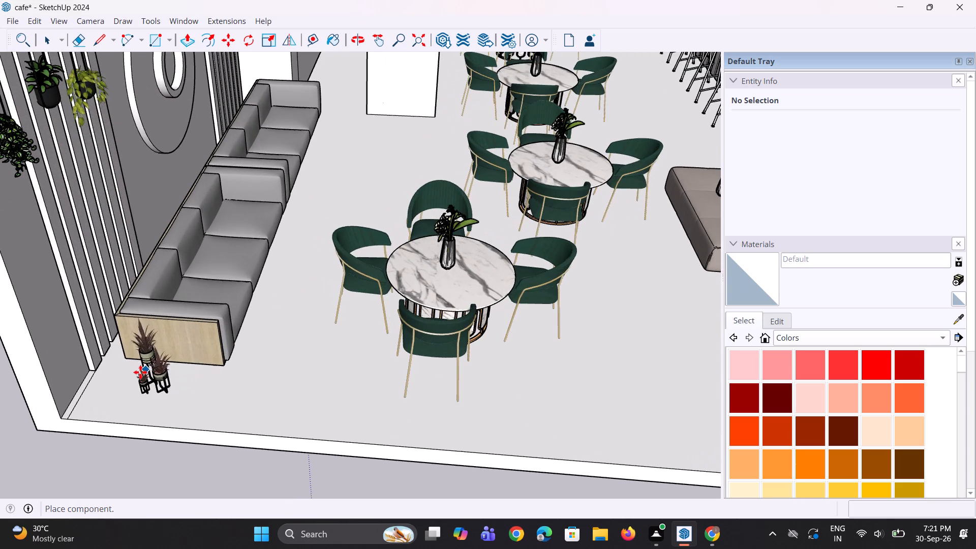
scroll(364, 314, "down", 7)
middle_click_drag(504, 308, 501, 311)
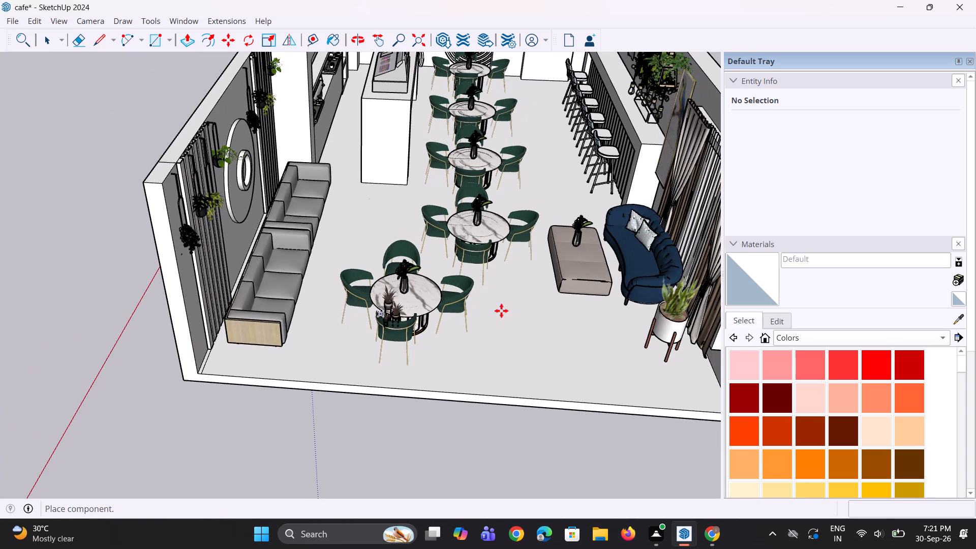
middle_click_drag(501, 311, 174, 336)
scroll(350, 195, "up", 2)
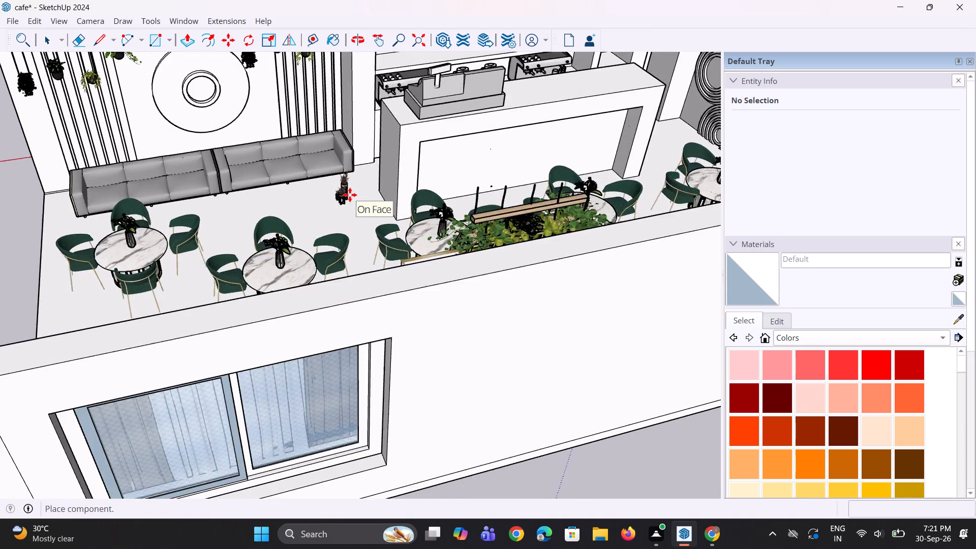
scroll(350, 195, "up", 5)
scroll(365, 194, "down", 8)
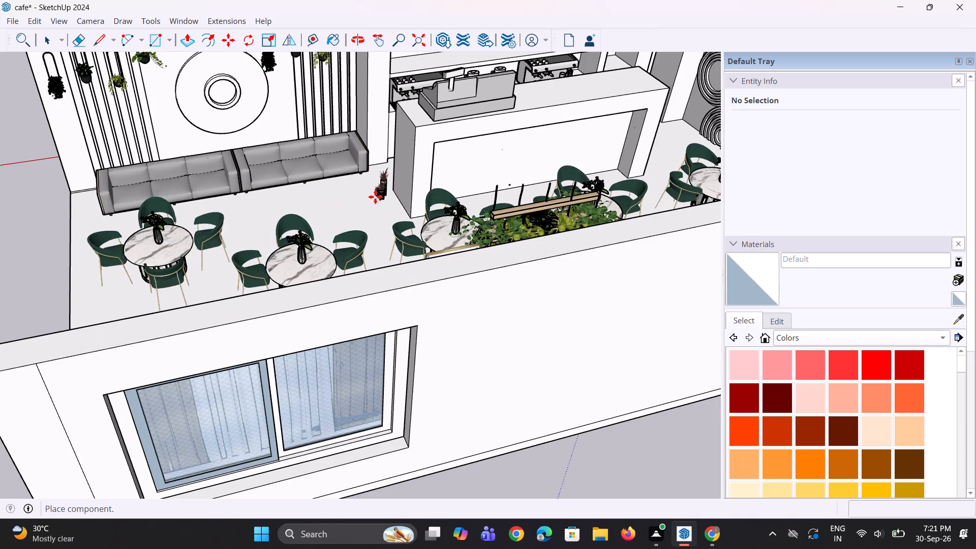
scroll(86, 220, "up", 10)
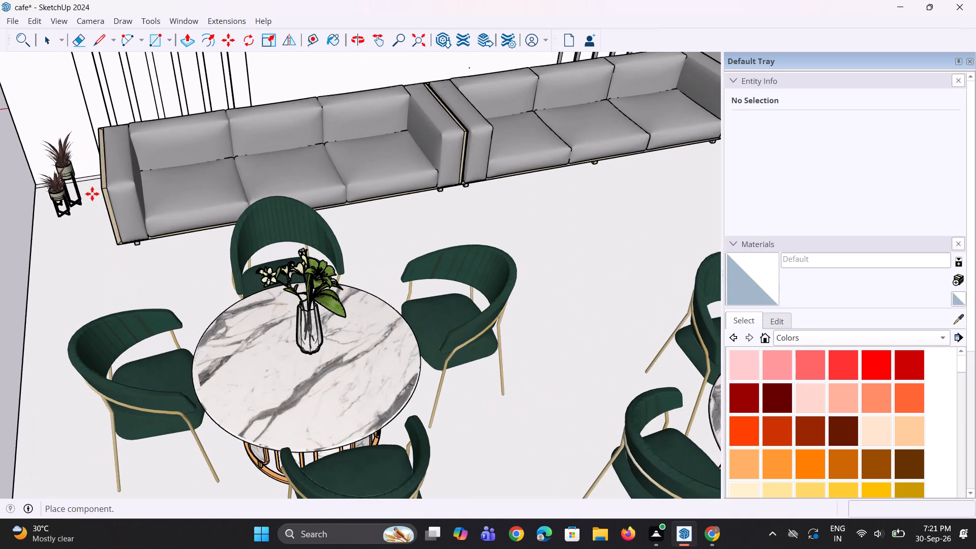
left_click(91, 194)
Stretch the potted plants by about 1.5 along the red axis and 1.77 along the green axis.
middle_click_drag(50, 256, 168, 230)
scroll(94, 264, "up", 1)
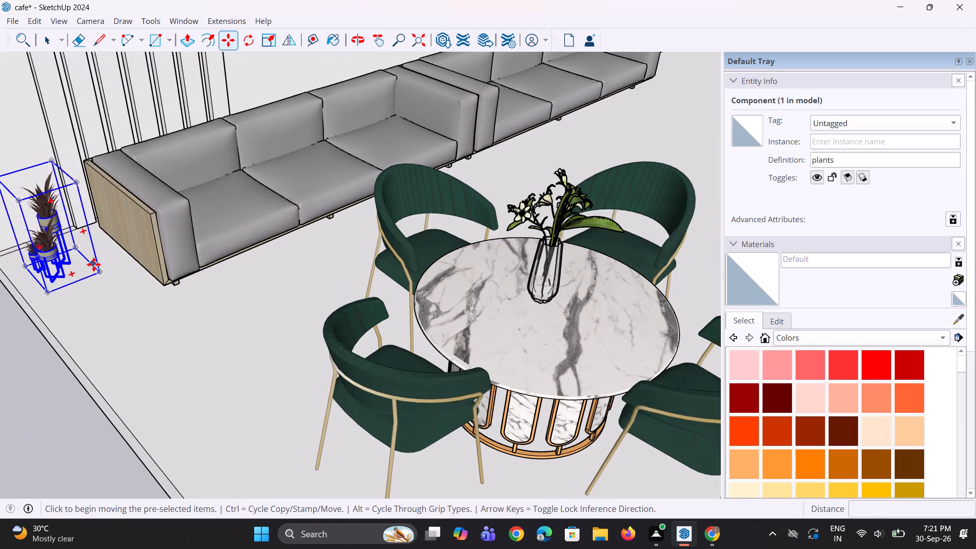
key("s")
left_click(79, 216)
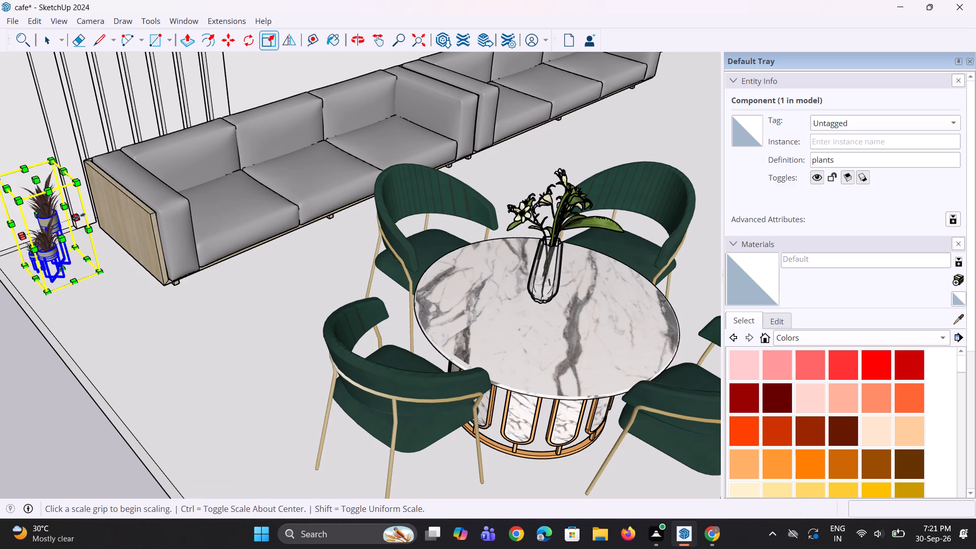
left_click(128, 211)
middle_click_drag(33, 277, 86, 263)
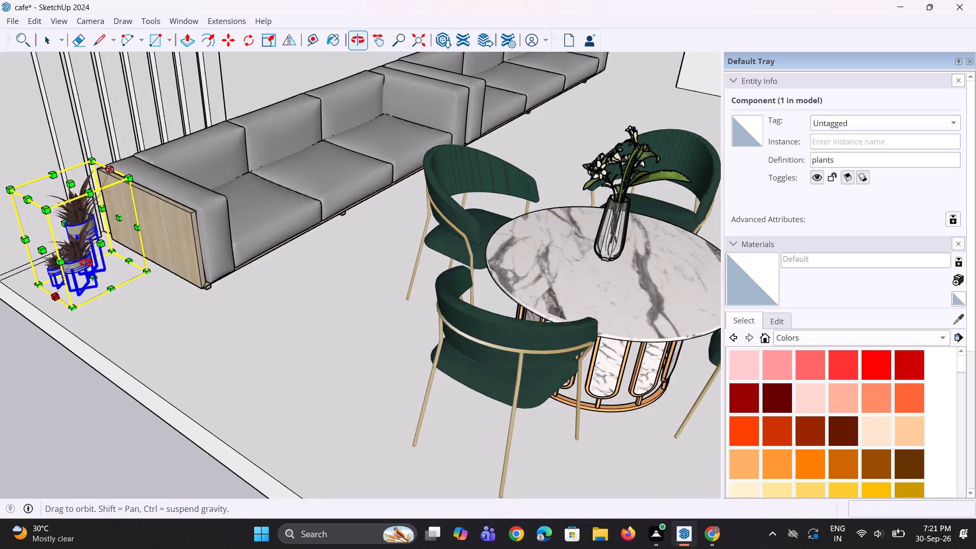
middle_click_drag(86, 263, 106, 258)
left_click_drag(137, 224, 142, 218)
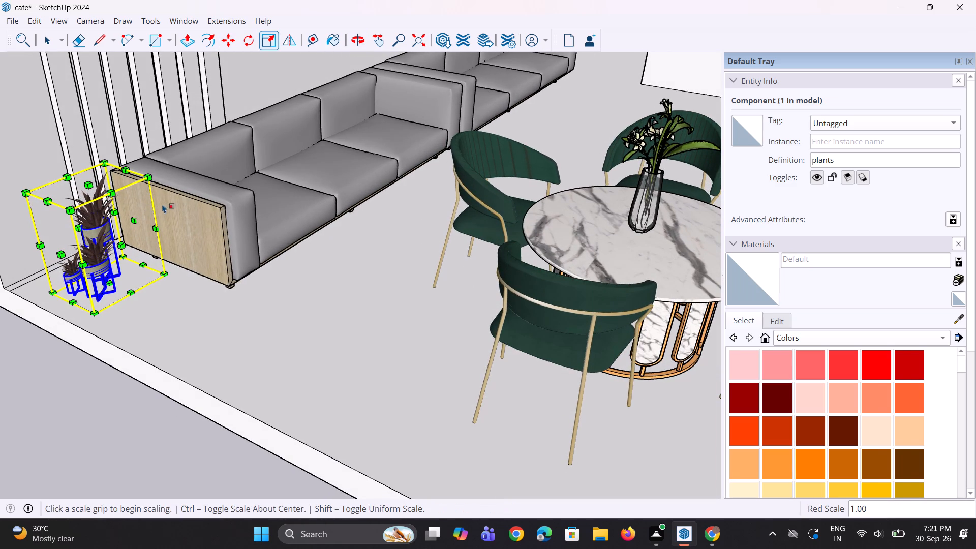
left_click(171, 198)
left_click(121, 242)
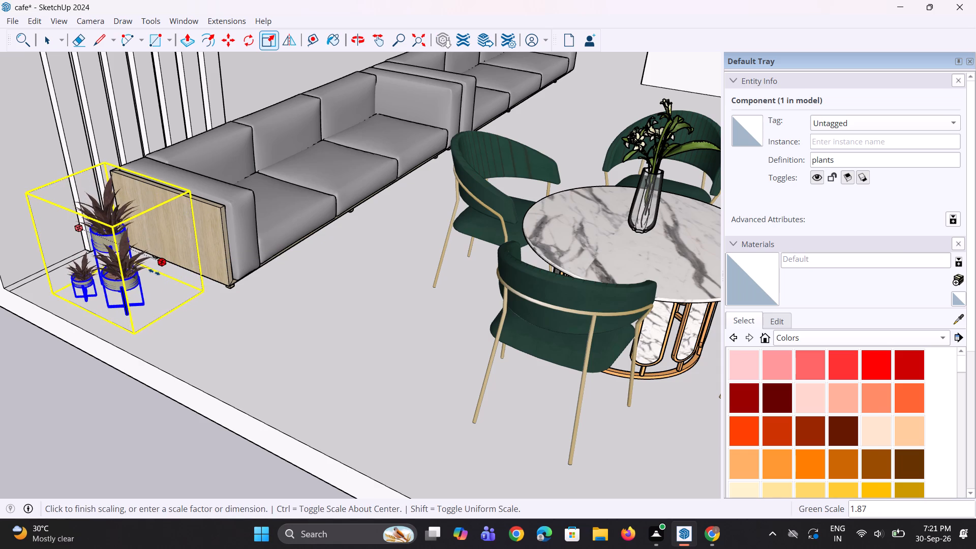
left_click(151, 267)
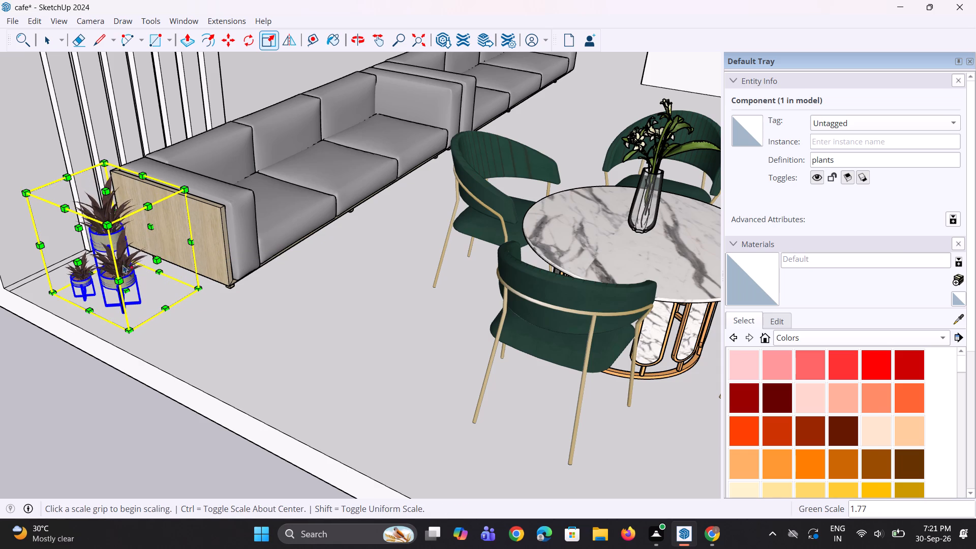
Enlarge the potted plants uniformly by a factor of about 1.44.
left_click(112, 224)
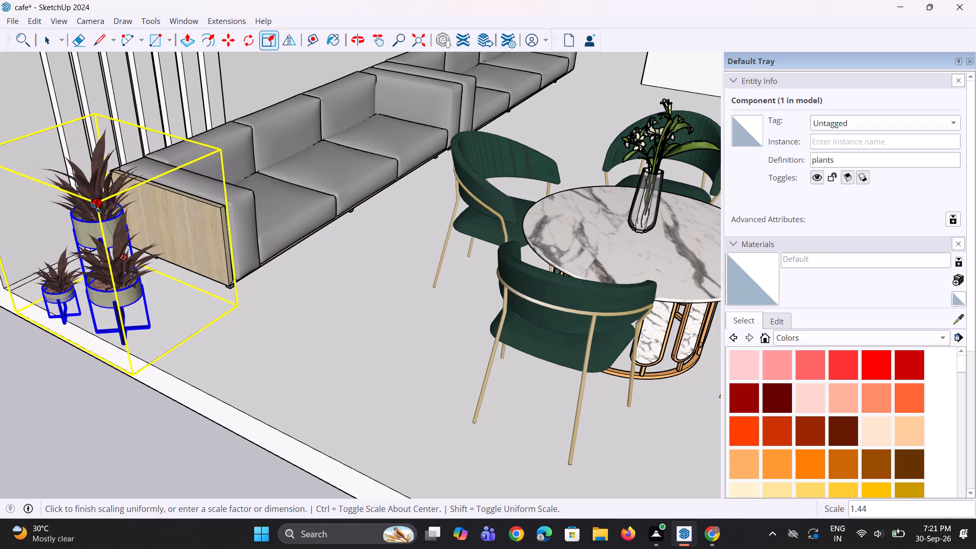
left_click(96, 208)
Move the potted plants about 5" across the floor, away from the café's open edge and towards the sofa.
middle_click_drag(167, 304, 101, 321)
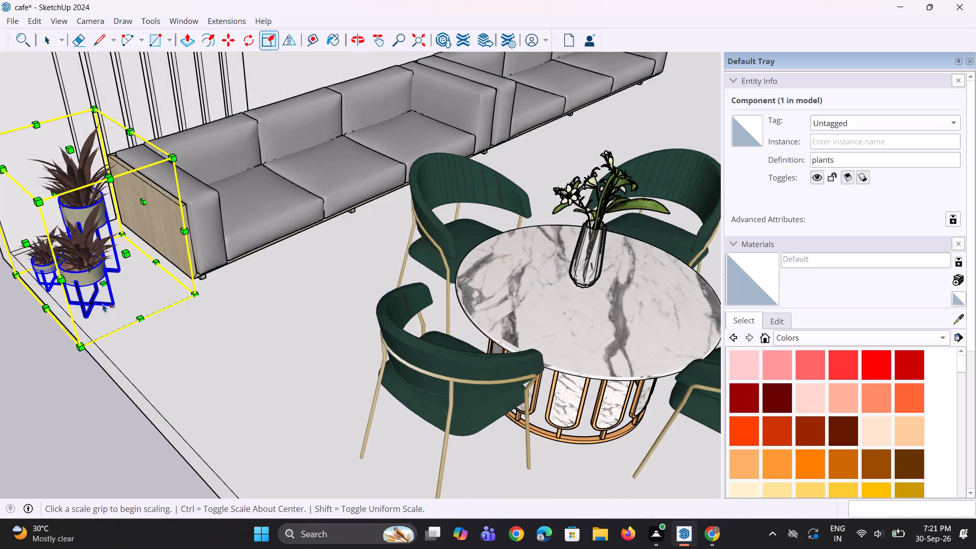
scroll(103, 303, "up", 1)
key("m")
left_click(205, 295)
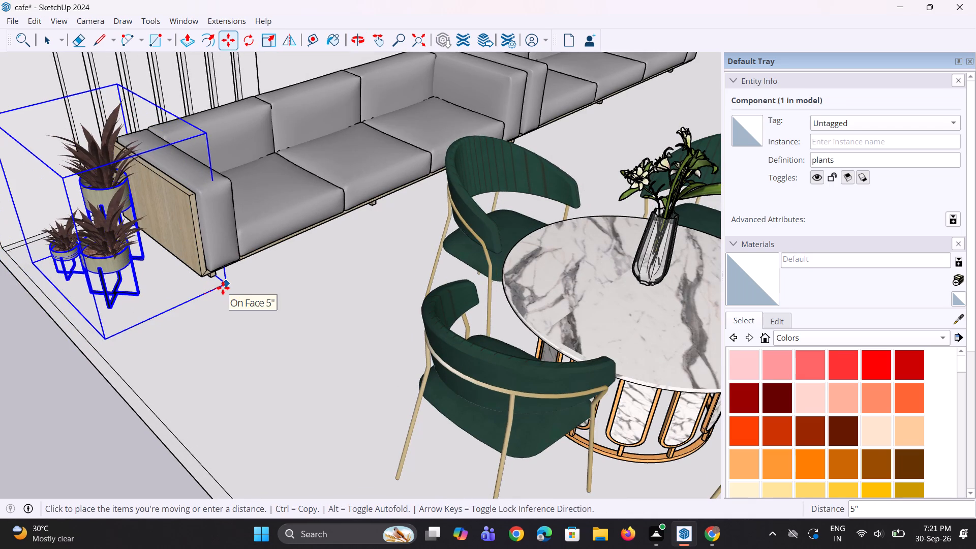
left_click(223, 288)
key("space")
Examine the size and placement of the potted plants beside the end of the grey sofa.
scroll(207, 309, "down", 5)
middle_click_drag(199, 311, 153, 293)
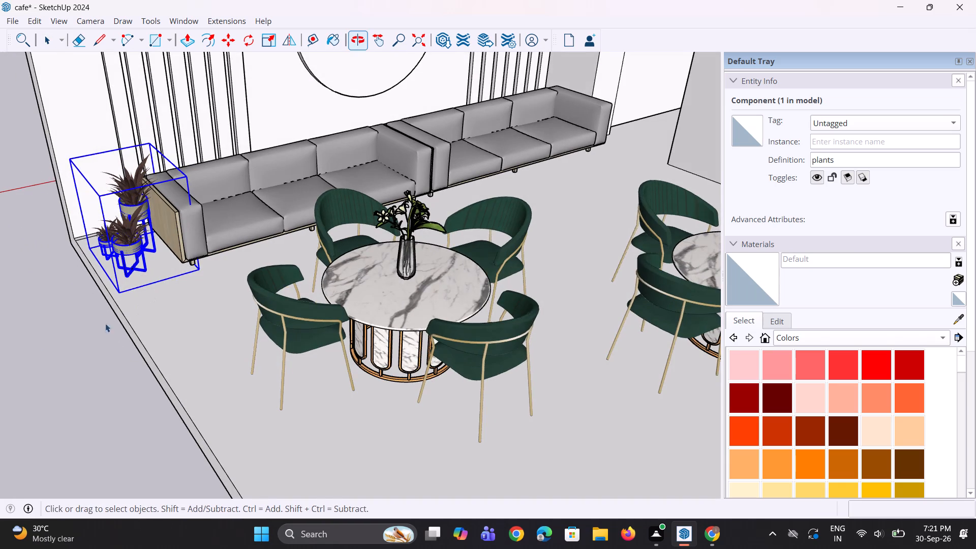
double_click(0, 364)
scroll(165, 338, "down", 3)
middle_click_drag(165, 338, 91, 392)
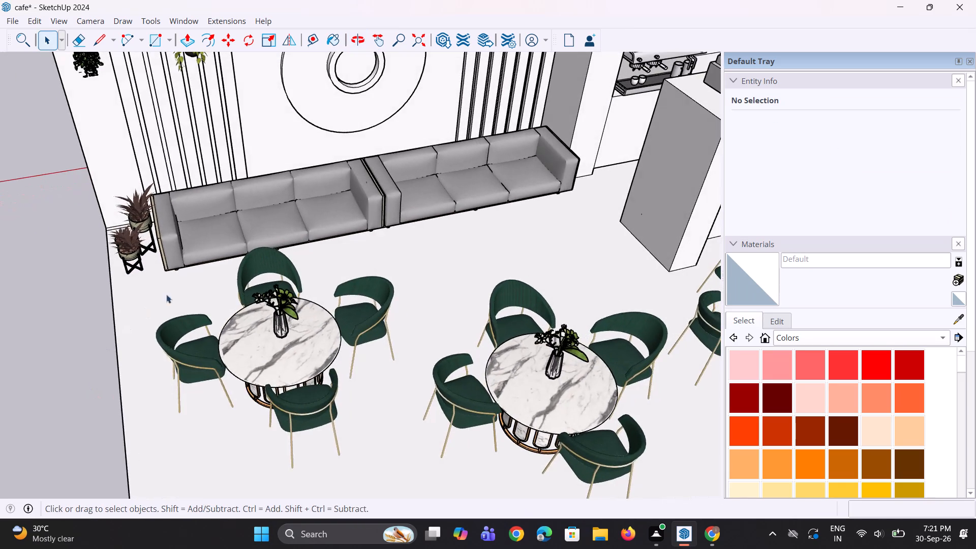
scroll(191, 299, "down", 4)
middle_click_drag(188, 301, 196, 283)
scroll(150, 272, "up", 6)
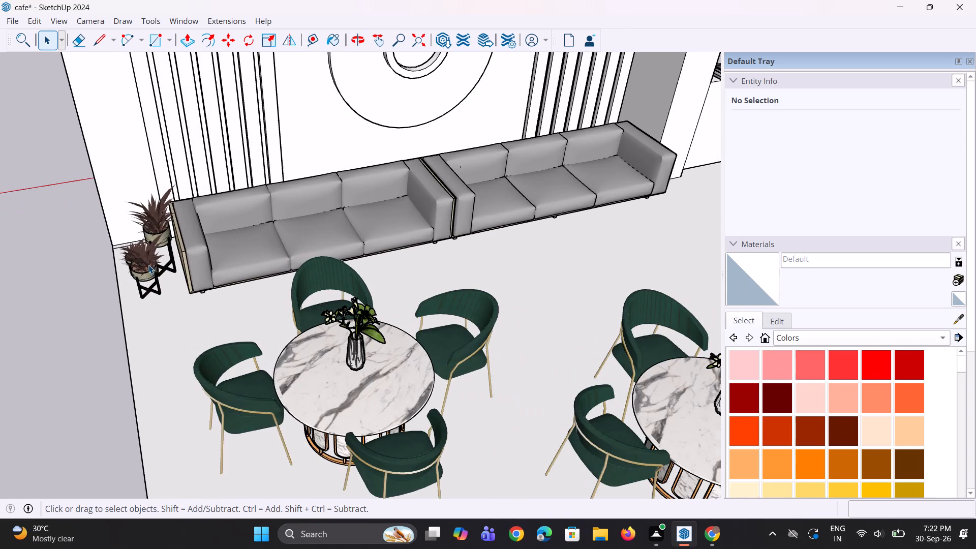
Move the potted plants about 1' 9" away from the end of the grey sofa, out past the café's open edge.
left_click(148, 265)
scroll(150, 281, "down", 3)
key("m")
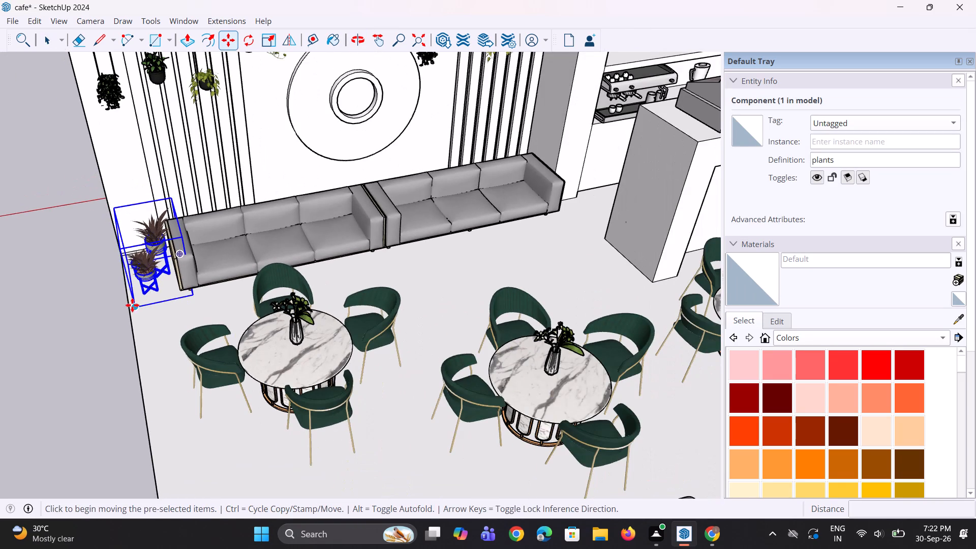
left_click(132, 304)
left_click(86, 322)
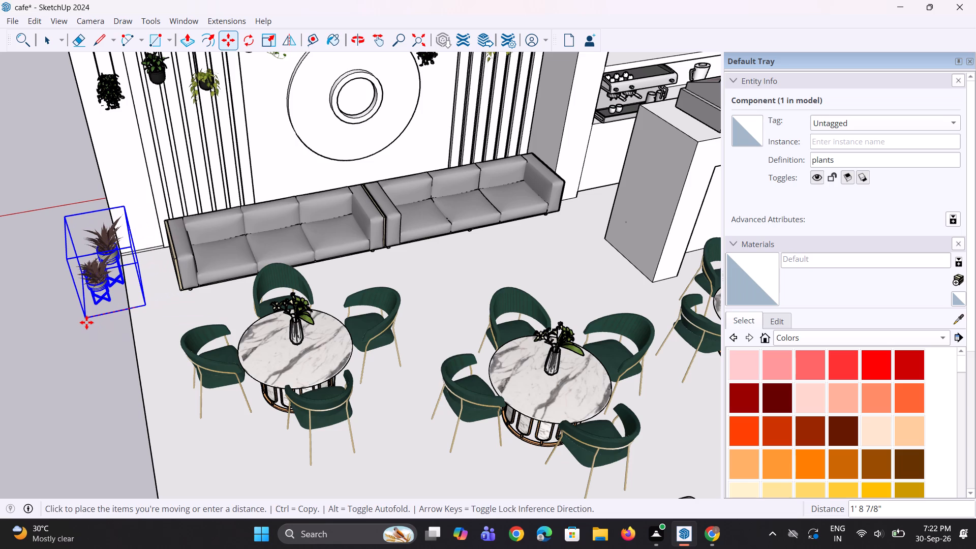
Stretch the potted plants by about 1.3 along the red axis and enlarge them uniformly by about 1.26.
key("s")
left_click(138, 256)
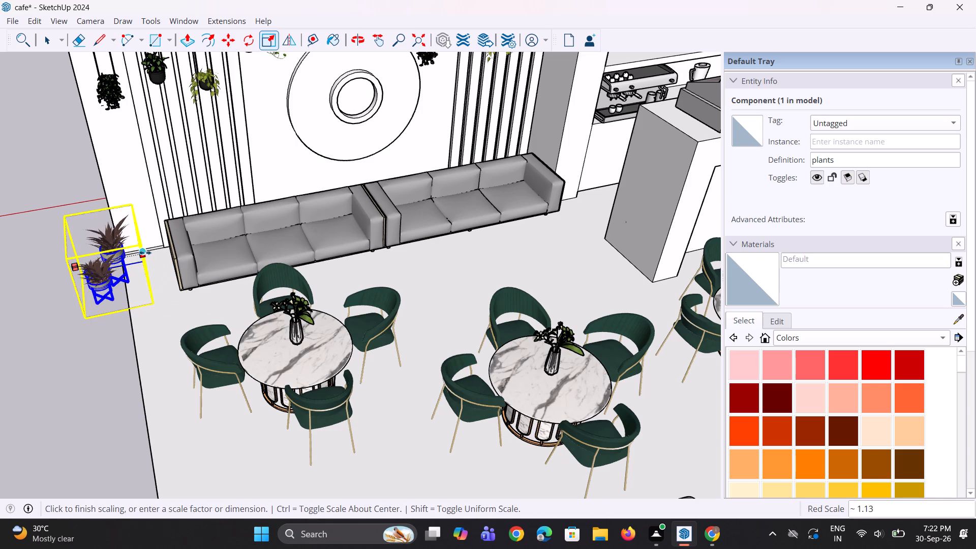
left_click(151, 247)
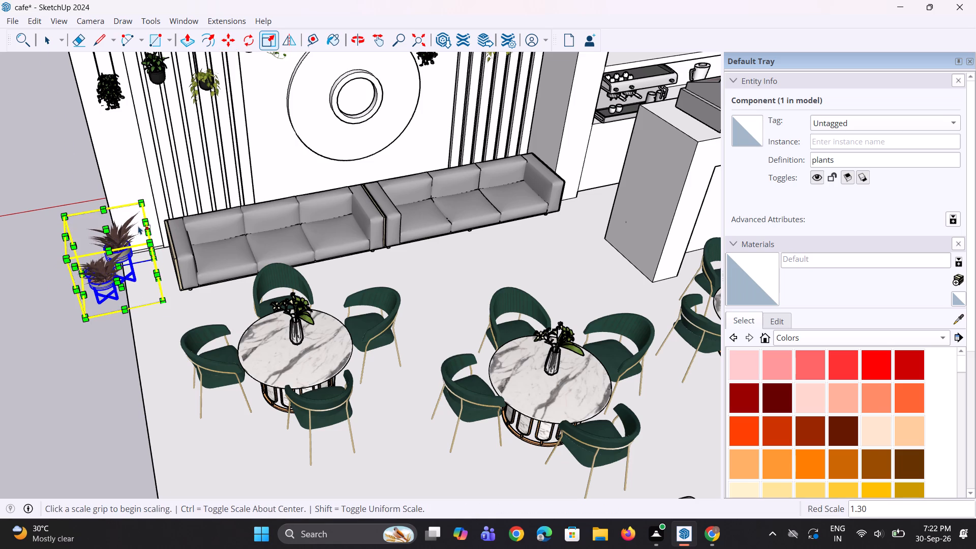
left_click(141, 203)
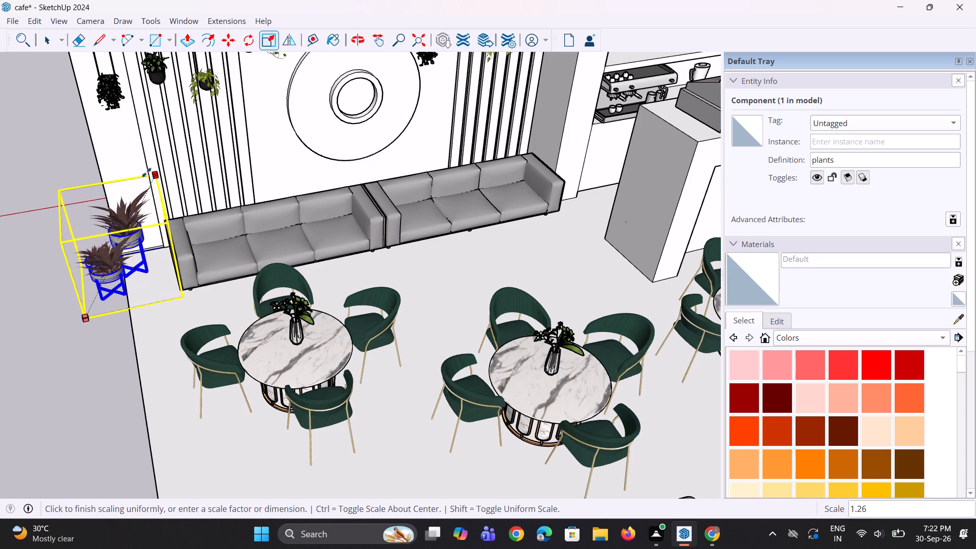
left_click(147, 172)
Move the enlarged potted plants about 11" back towards the end of the grey sofa.
key("m")
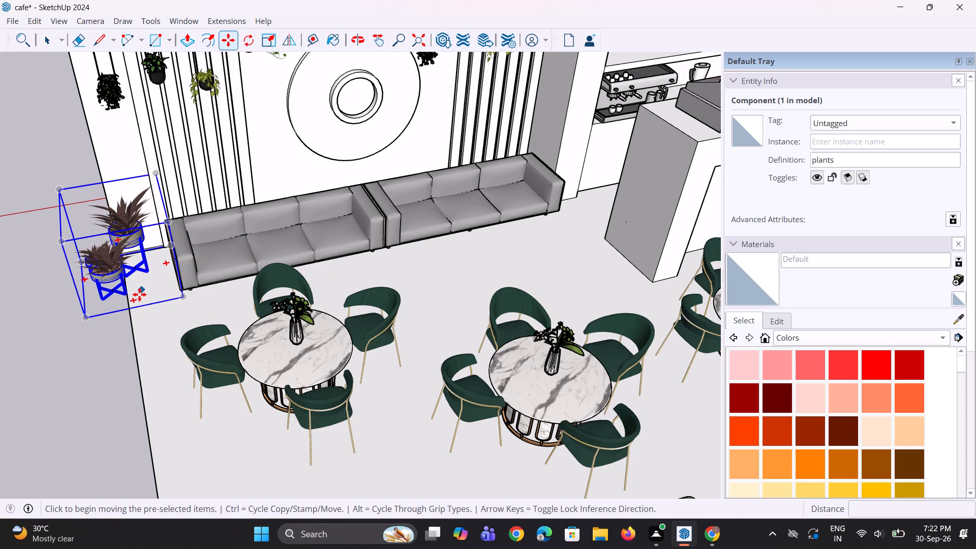
left_click(185, 297)
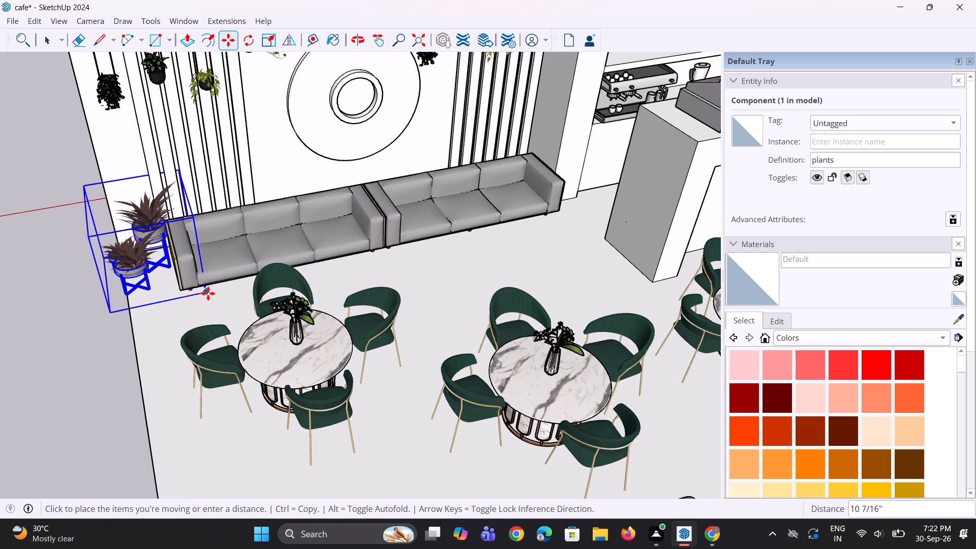
left_click(210, 296)
Shrink the potted plants uniformly by a factor of about 0.88.
middle_click_drag(162, 359, 203, 355)
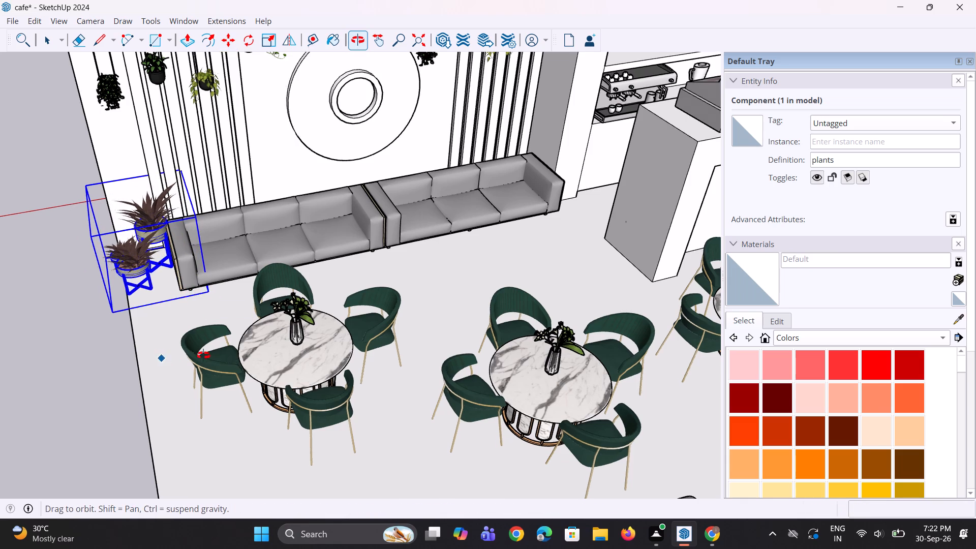
middle_click_drag(203, 355, 254, 334)
scroll(216, 352, "down", 4)
middle_click_drag(197, 353, 216, 350)
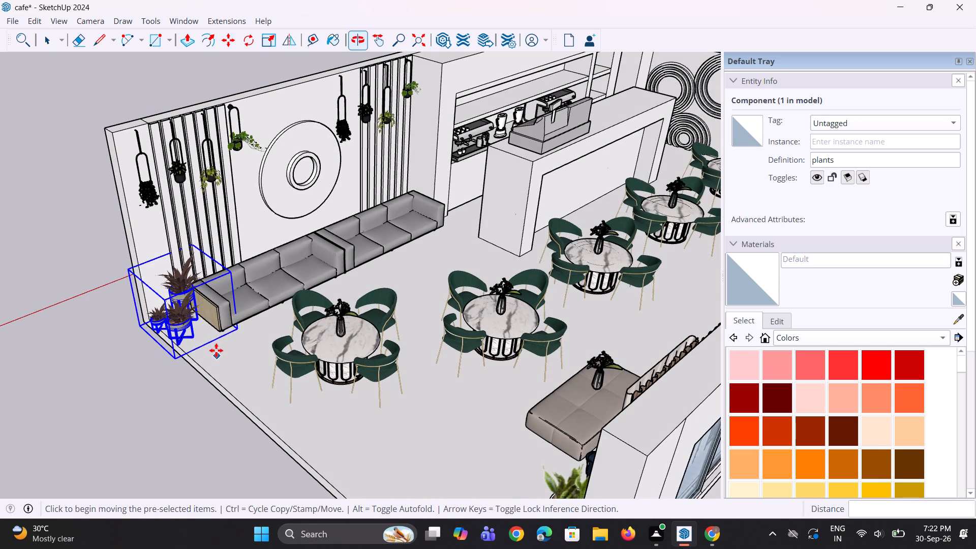
key("s")
left_click(196, 245)
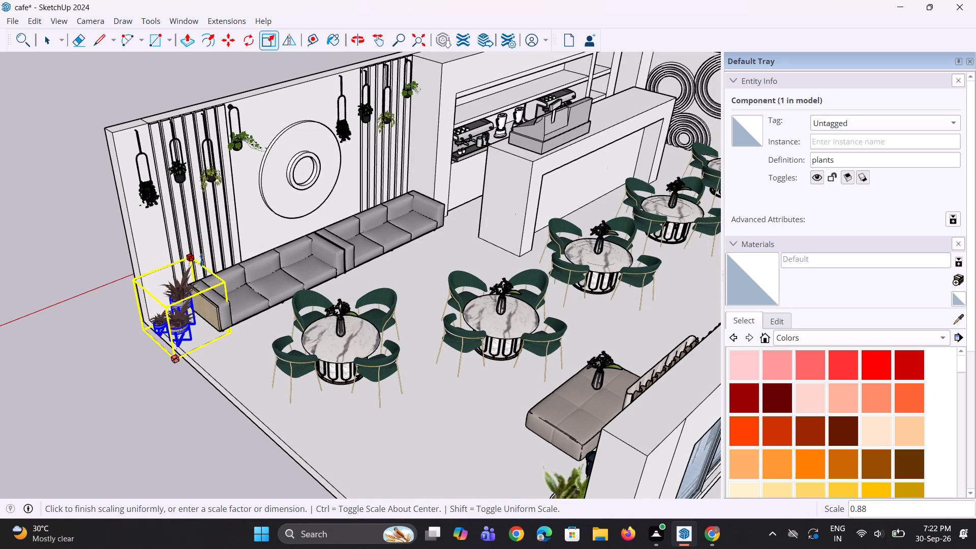
left_click(201, 261)
Move the potted plants about 5" towards the end of the grey sofa and deselect them.
middle_click_drag(213, 351, 146, 362)
scroll(164, 330, "up", 2)
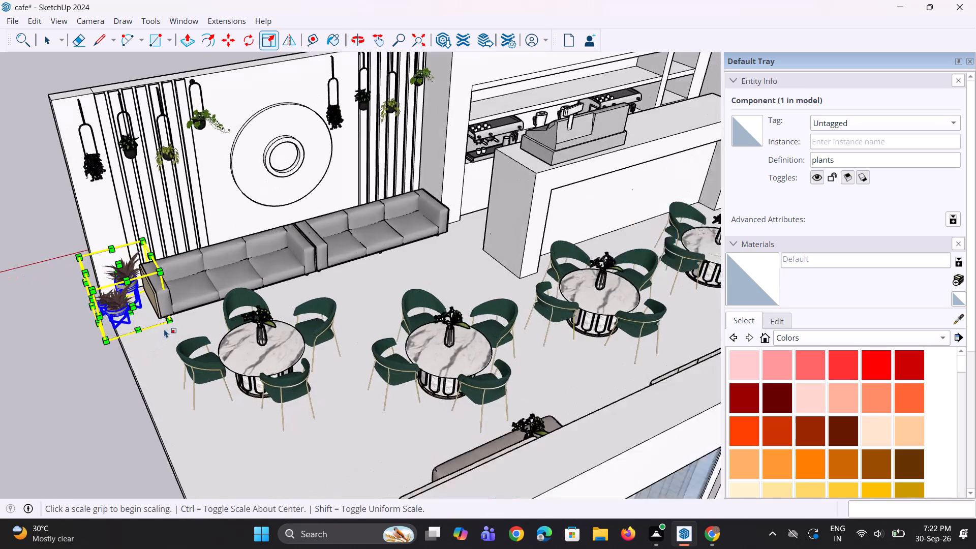
scroll(164, 329, "up", 1)
key("m")
left_click(168, 320)
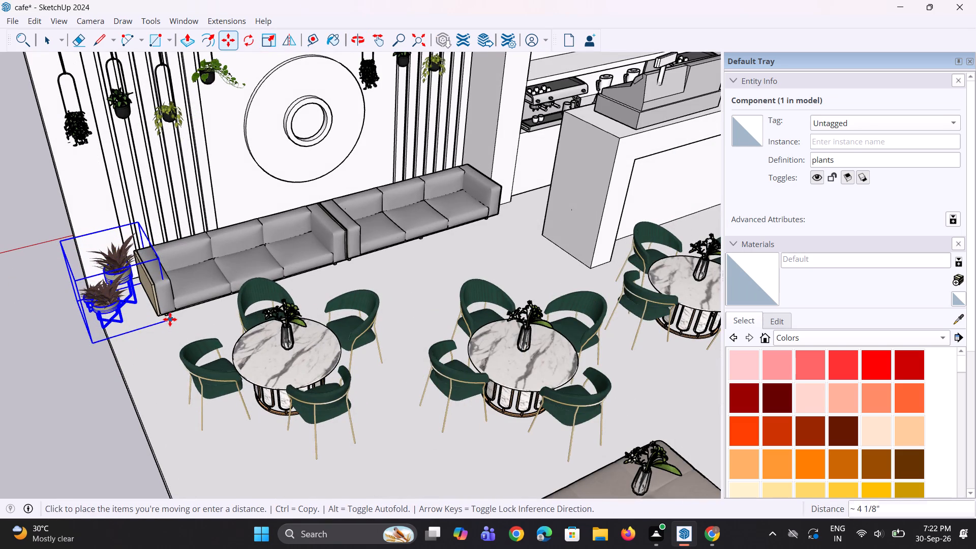
left_click(184, 319)
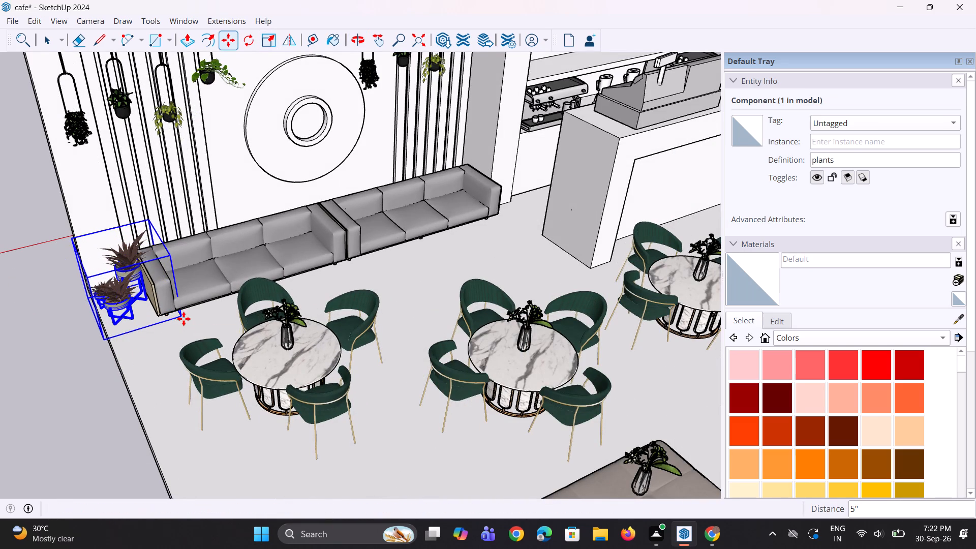
key("space")
key("space")
left_click(75, 376)
Examine the whole café layout, from the plants beside the grey sofa to the blue sofa and bar seating.
scroll(75, 376, "down", 4)
middle_click_drag(76, 376, 235, 358)
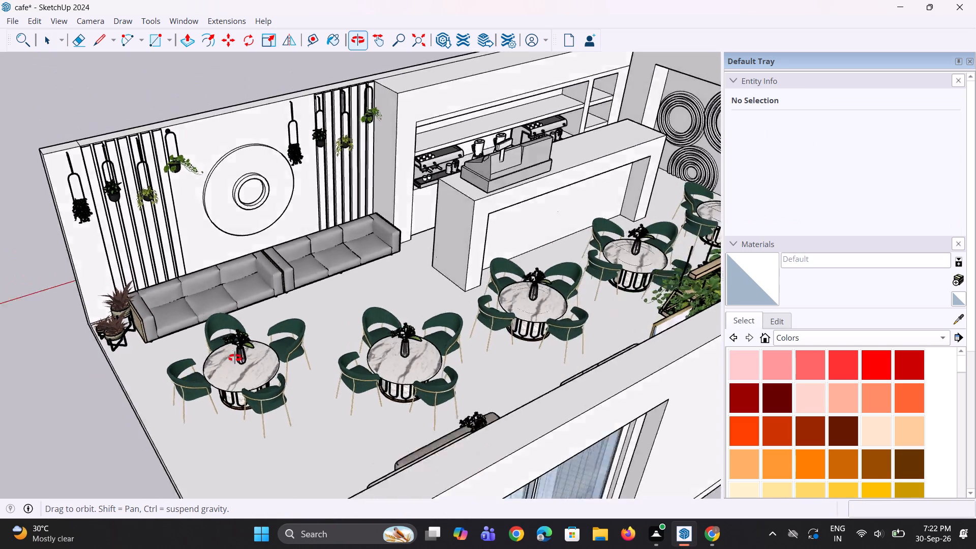
middle_click_drag(235, 358, 315, 344)
scroll(310, 374, "up", 3)
scroll(303, 372, "down", 5)
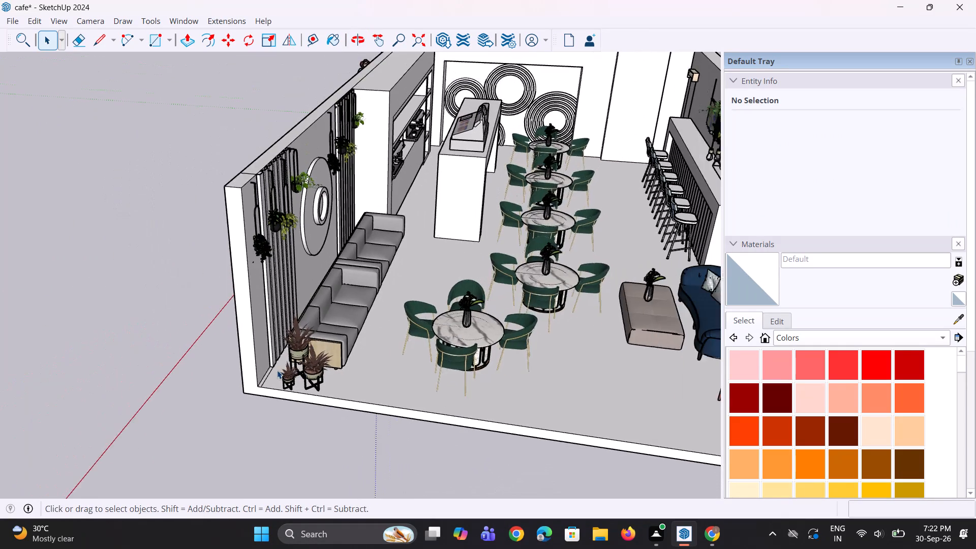
scroll(277, 370, "down", 2)
middle_click_drag(374, 375, 316, 368)
scroll(336, 401, "up", 1)
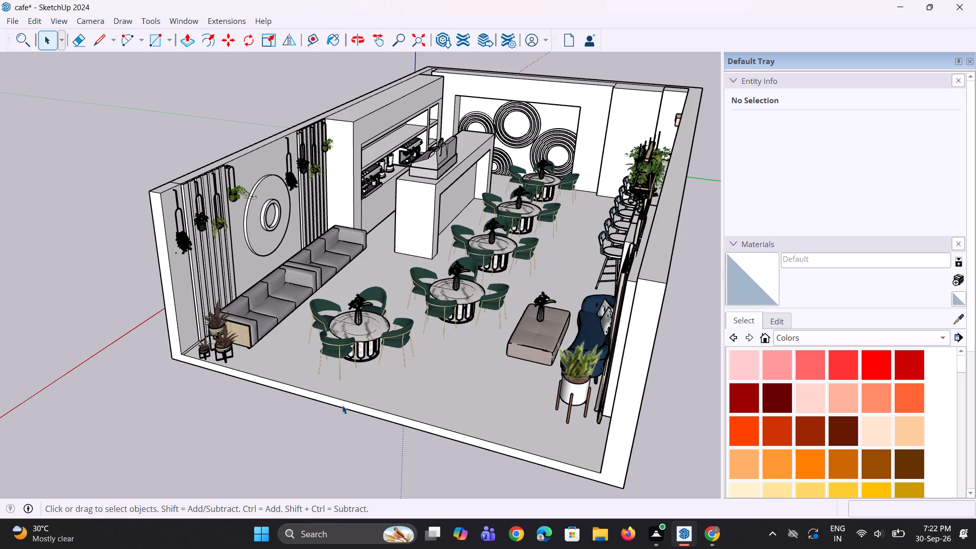
scroll(342, 406, "up", 2)
scroll(341, 394, "down", 5)
middle_click_drag(390, 396, 286, 419)
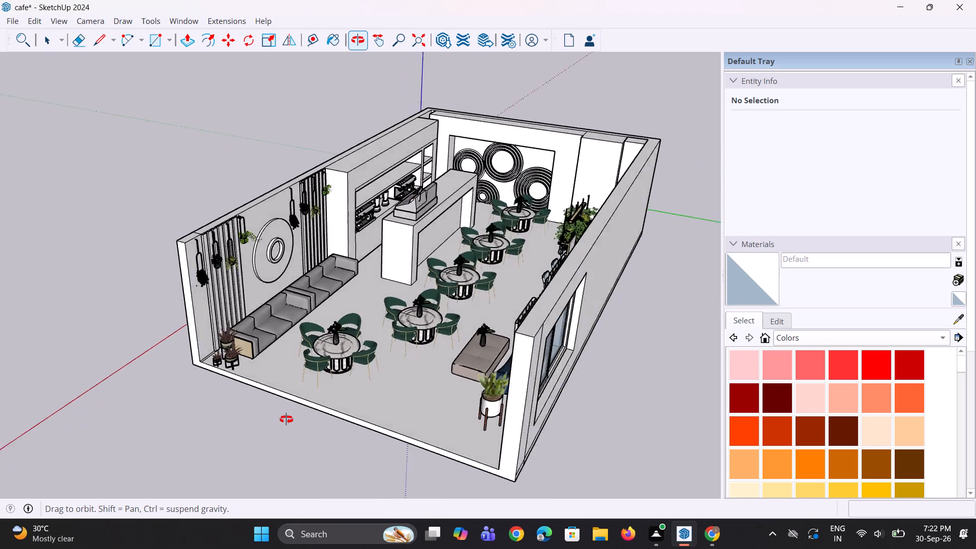
middle_click_drag(286, 419, 576, 455)
scroll(643, 384, "up", 2)
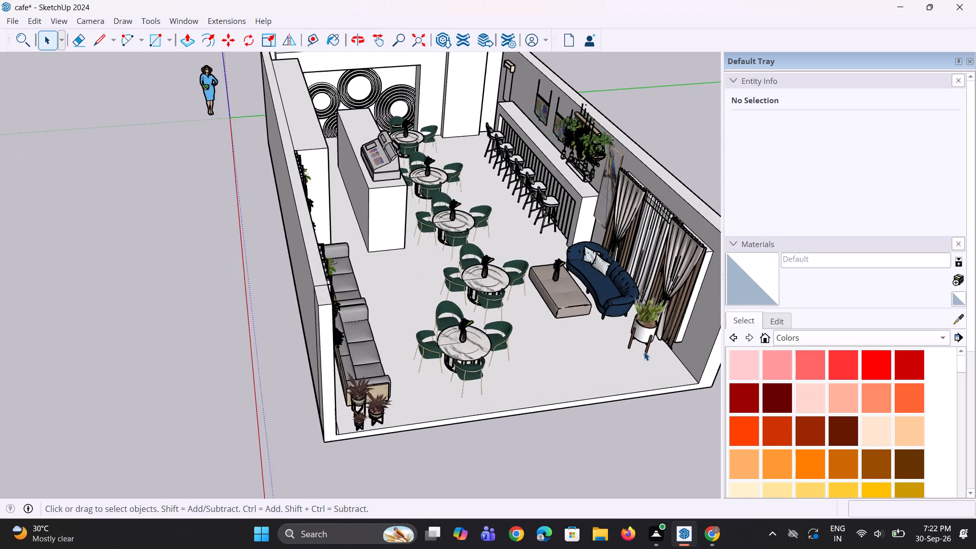
scroll(644, 352, "up", 1)
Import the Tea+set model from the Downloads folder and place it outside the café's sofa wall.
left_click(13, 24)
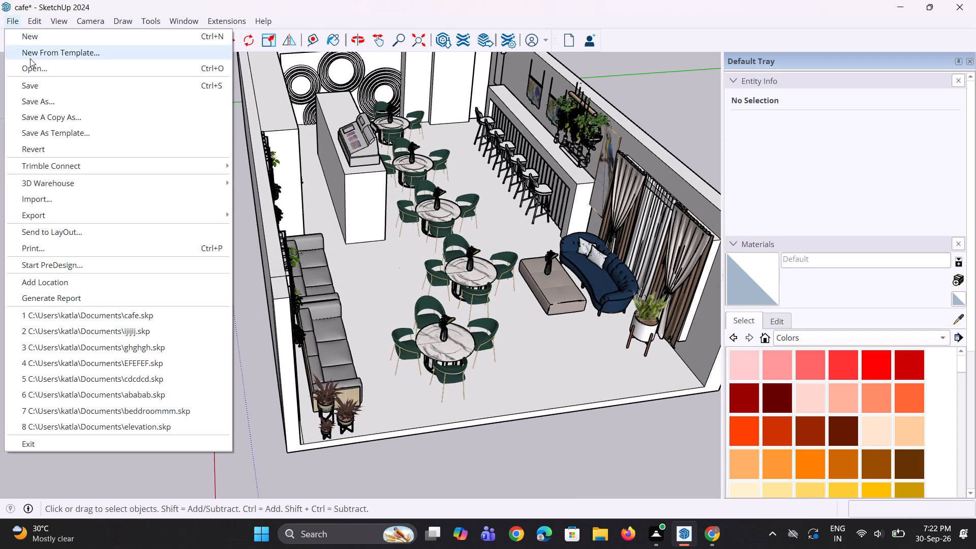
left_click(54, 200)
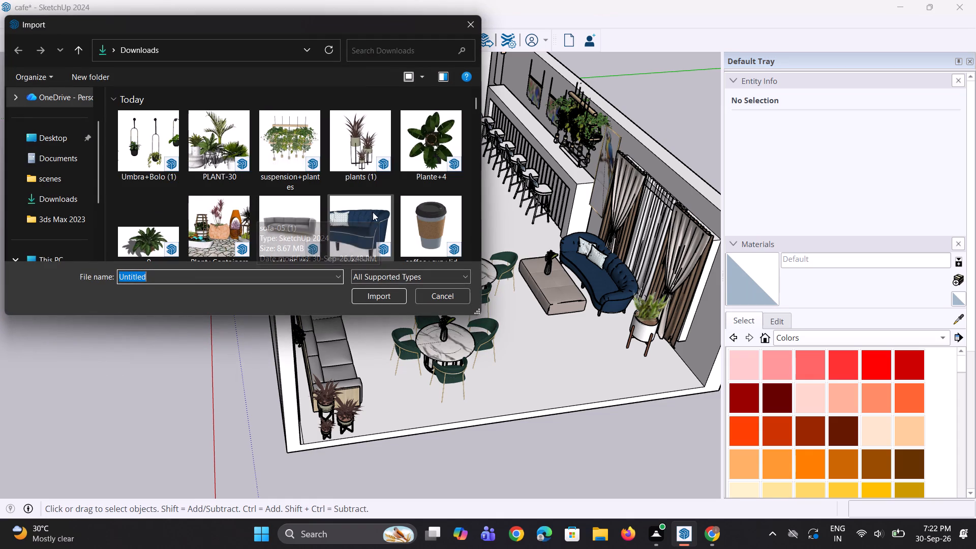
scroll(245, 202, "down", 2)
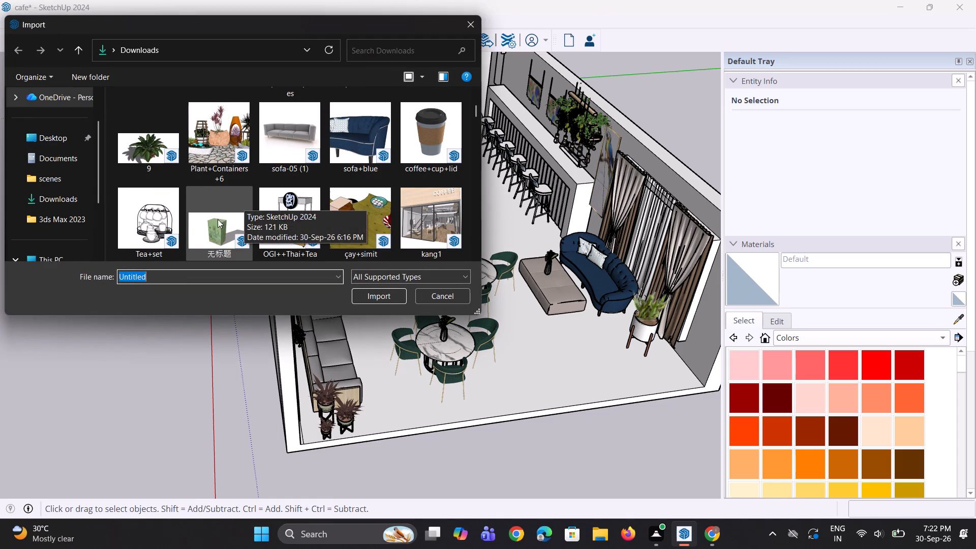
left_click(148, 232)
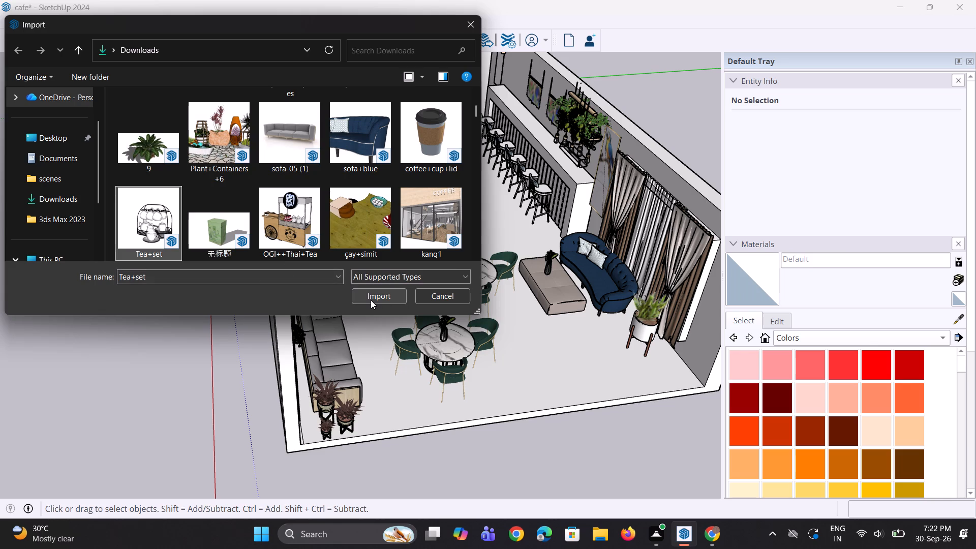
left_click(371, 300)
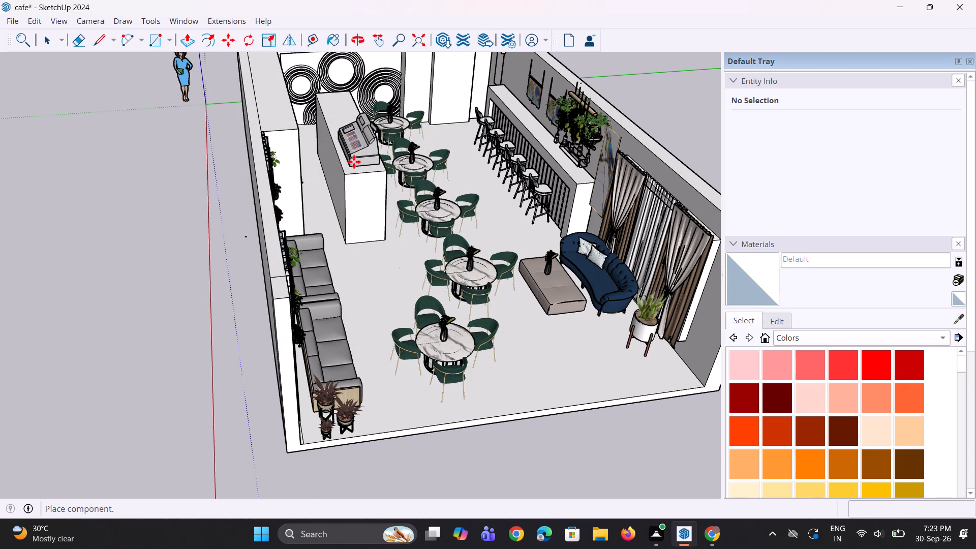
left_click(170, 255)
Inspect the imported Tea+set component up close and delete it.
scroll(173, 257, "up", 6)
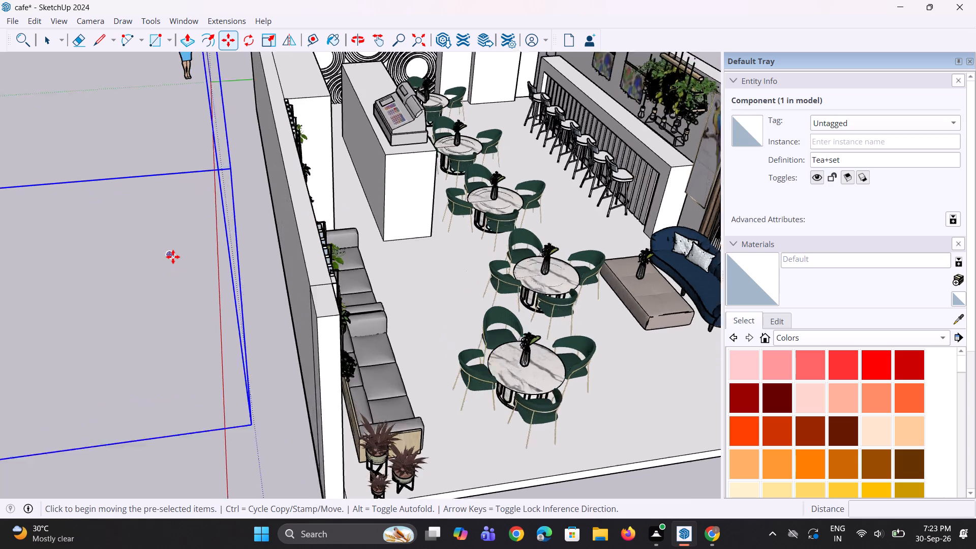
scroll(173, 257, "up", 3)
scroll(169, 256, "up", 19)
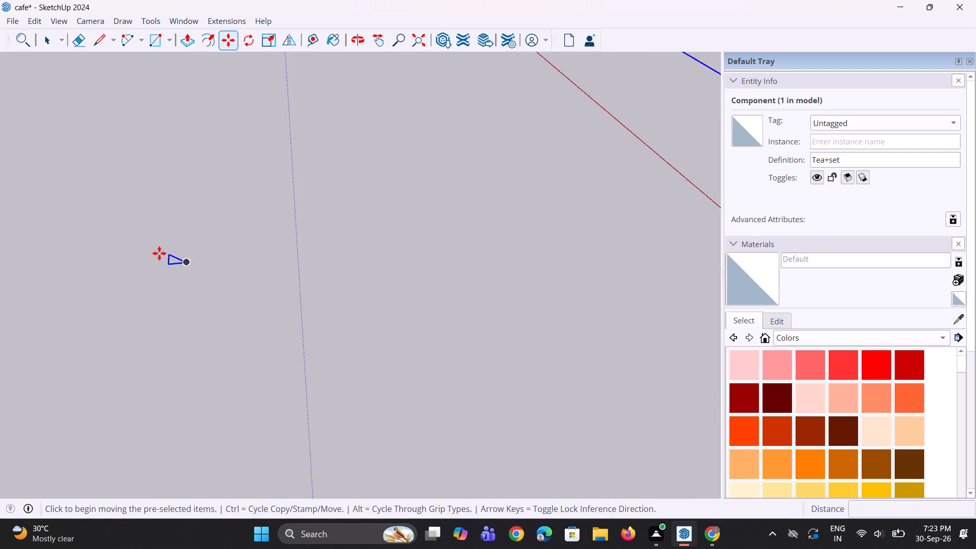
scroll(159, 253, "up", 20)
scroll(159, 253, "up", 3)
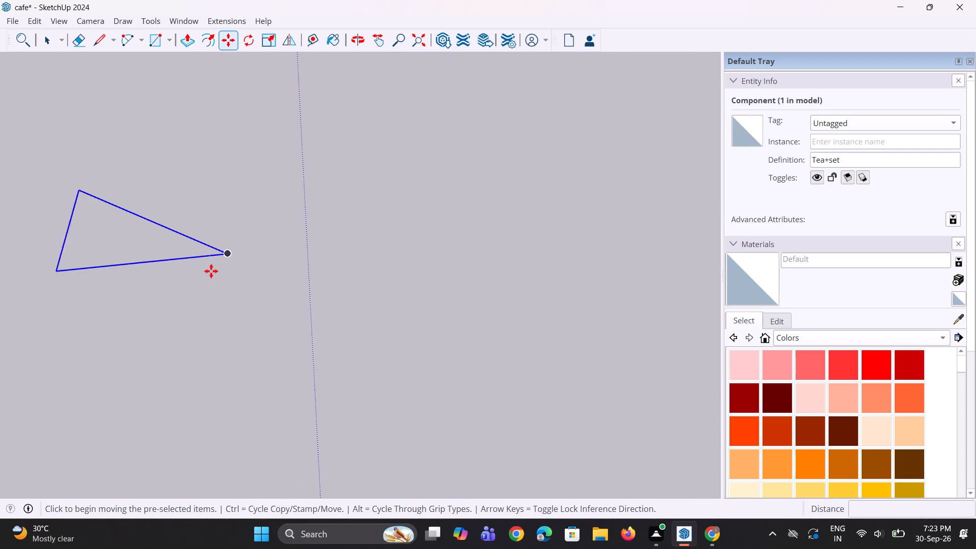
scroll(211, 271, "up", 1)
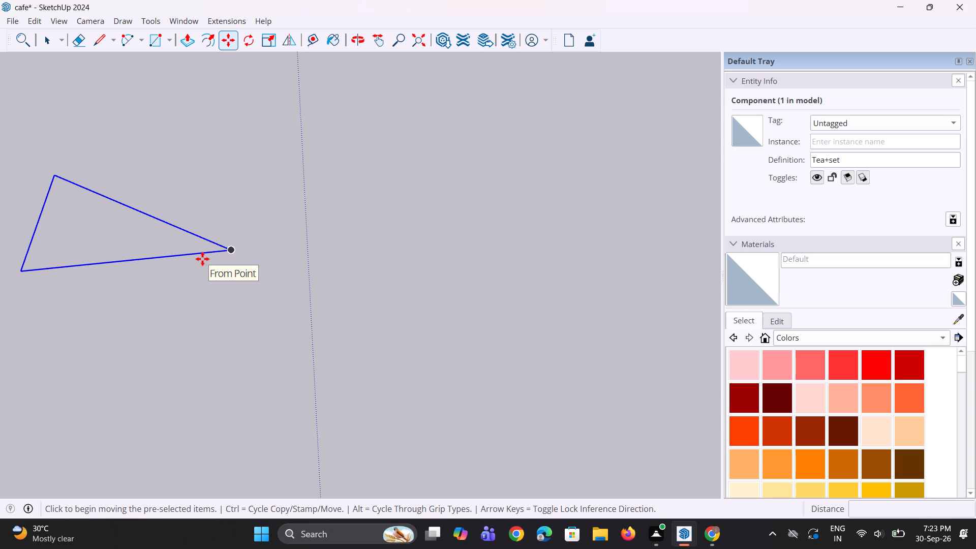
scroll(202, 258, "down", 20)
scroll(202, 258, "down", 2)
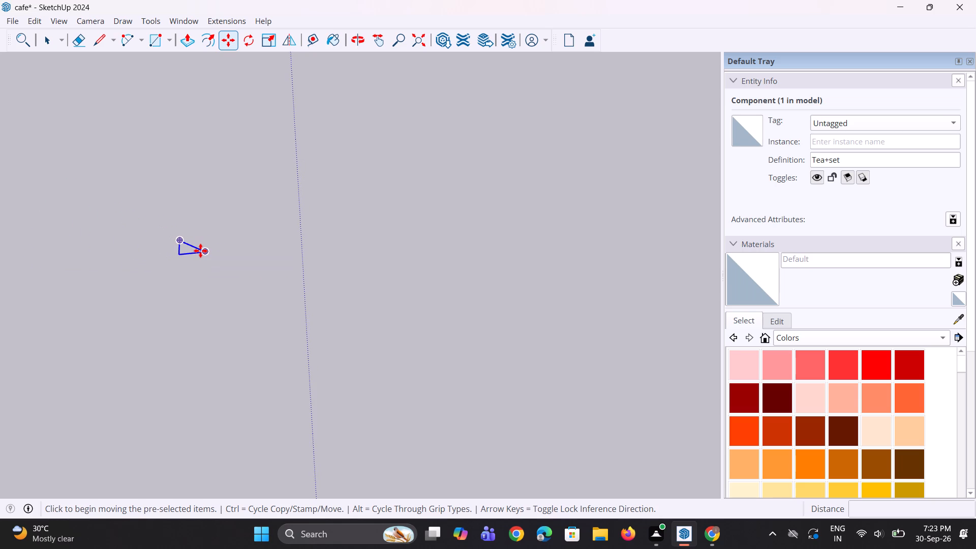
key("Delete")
Examine the café from outside and the open floor area between the table sets and the blue sofa.
scroll(175, 260, "down", 20)
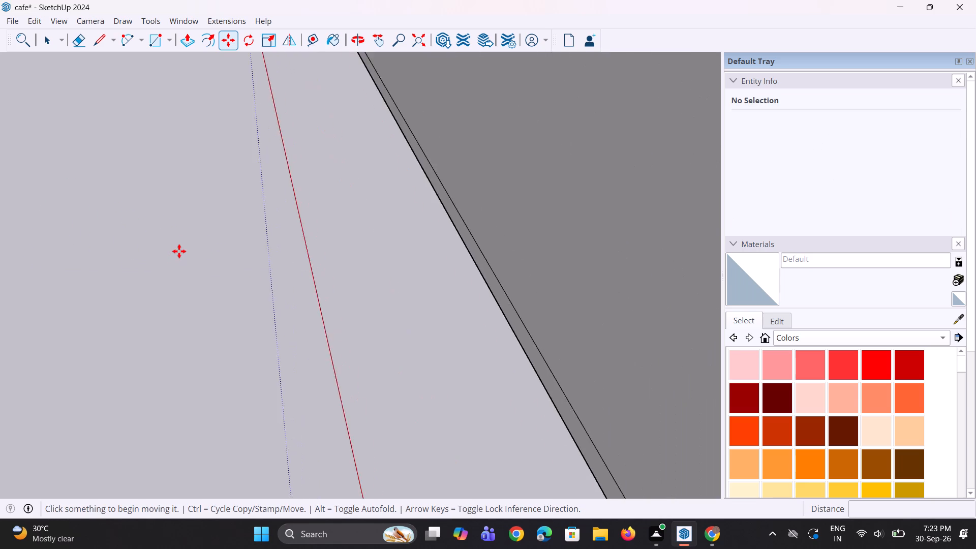
scroll(179, 251, "down", 20)
scroll(179, 251, "down", 12)
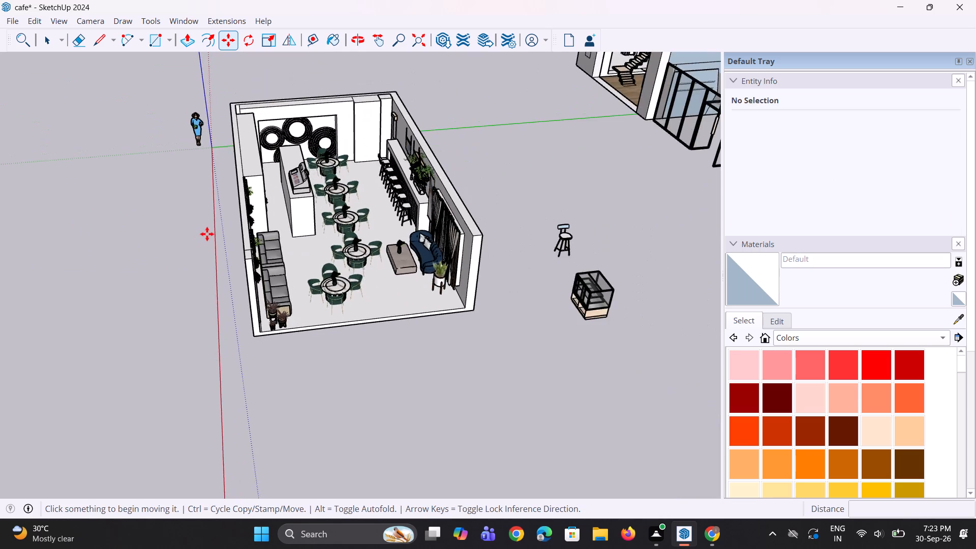
scroll(207, 234, "down", 10)
middle_click_drag(298, 268, 18, 262)
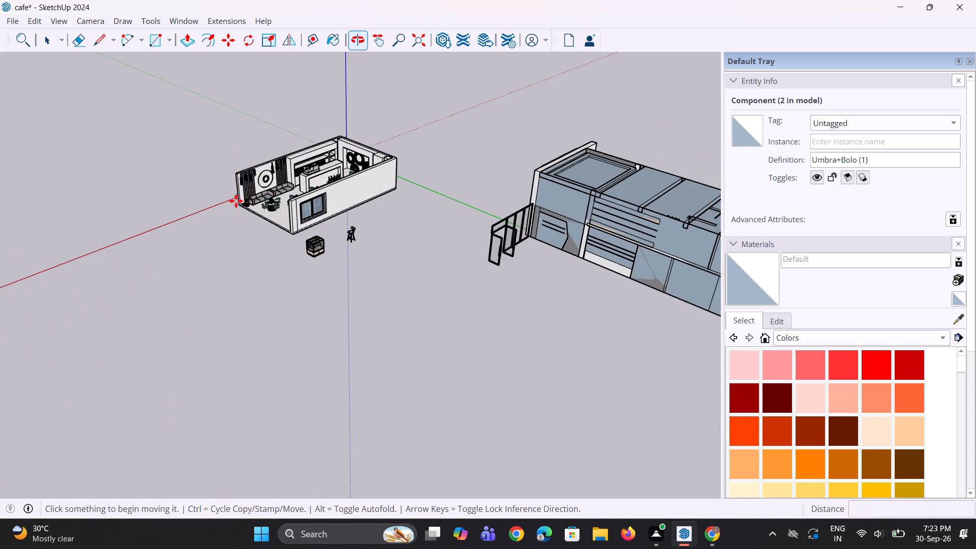
scroll(325, 171, "up", 12)
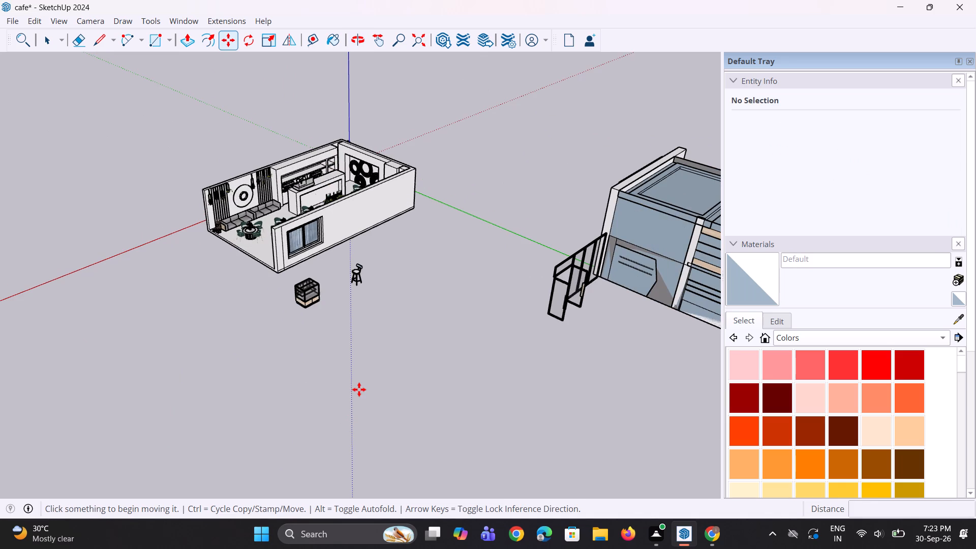
scroll(239, 185, "up", 2)
scroll(251, 239, "up", 6)
scroll(238, 283, "up", 1)
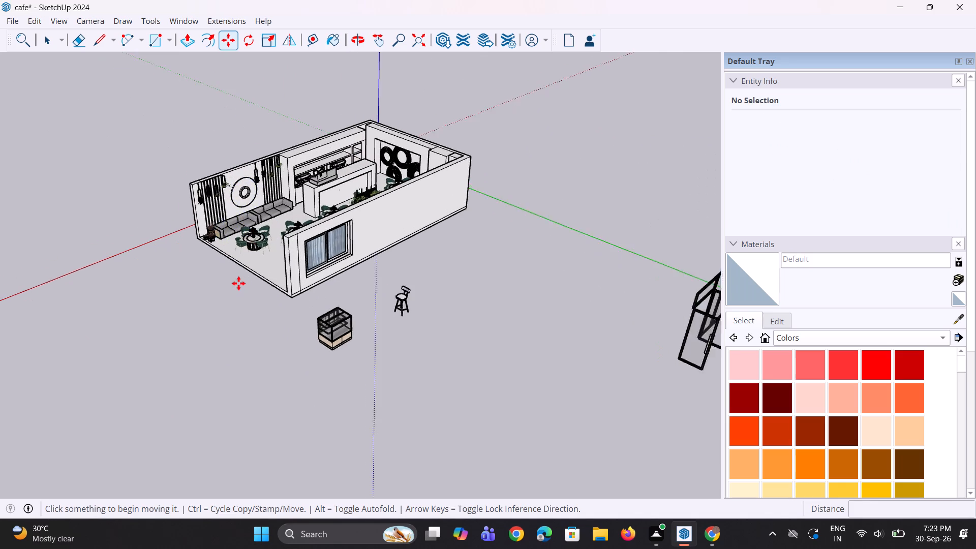
middle_click_drag(238, 284, 395, 322)
scroll(327, 292, "up", 6)
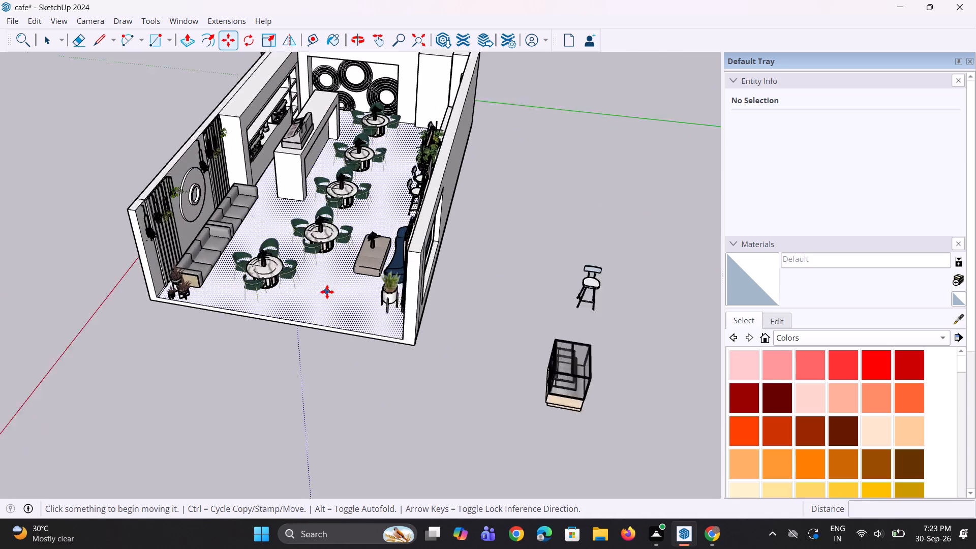
scroll(327, 292, "up", 5)
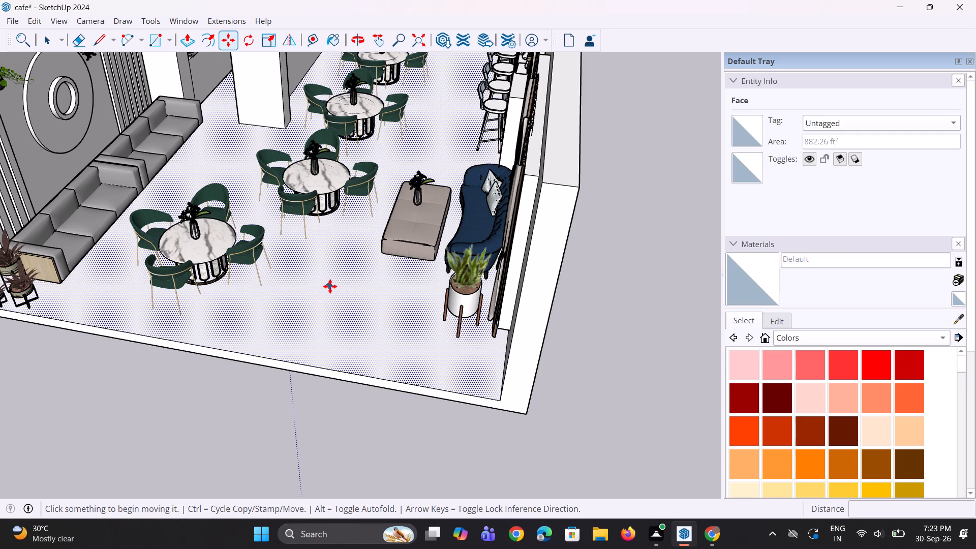
Examine the café interior around the service counter, its coffee-machine shelving and the table sets, from close up and from outside.
scroll(325, 292, "down", 11)
middle_click_drag(321, 314, 267, 323)
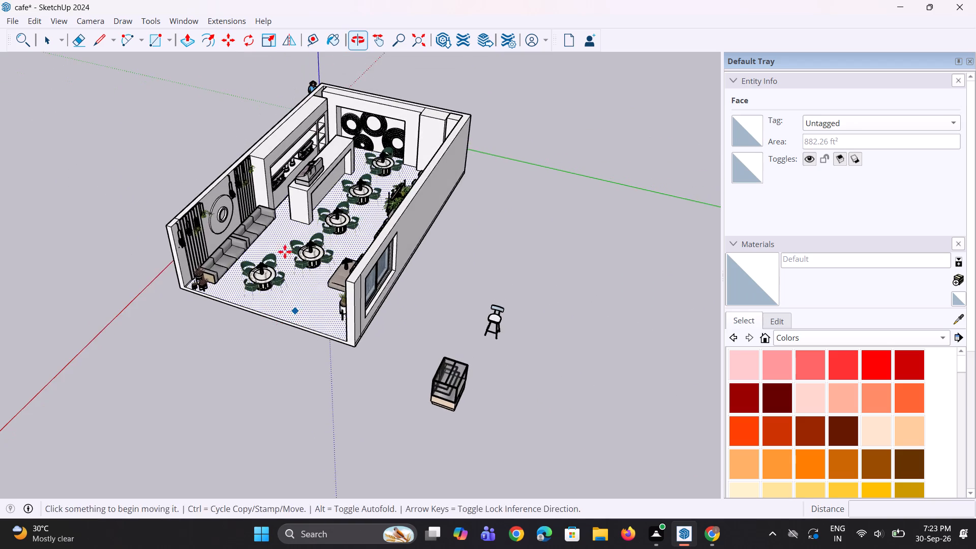
scroll(364, 70, "up", 3)
scroll(331, 144, "up", 3)
middle_click_drag(326, 244, 321, 228)
scroll(348, 197, "up", 3)
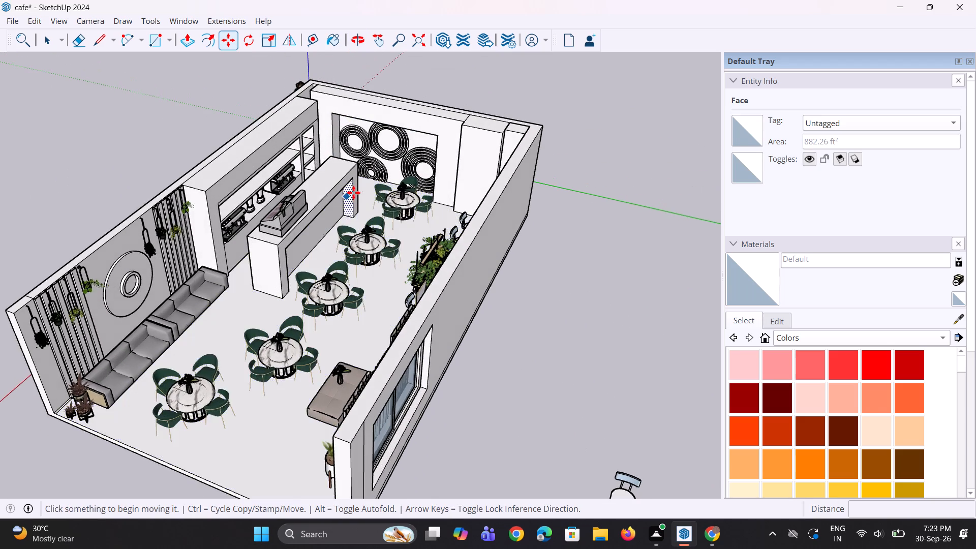
scroll(353, 193, "up", 3)
middle_click_drag(330, 213, 321, 184)
scroll(199, 212, "up", 3)
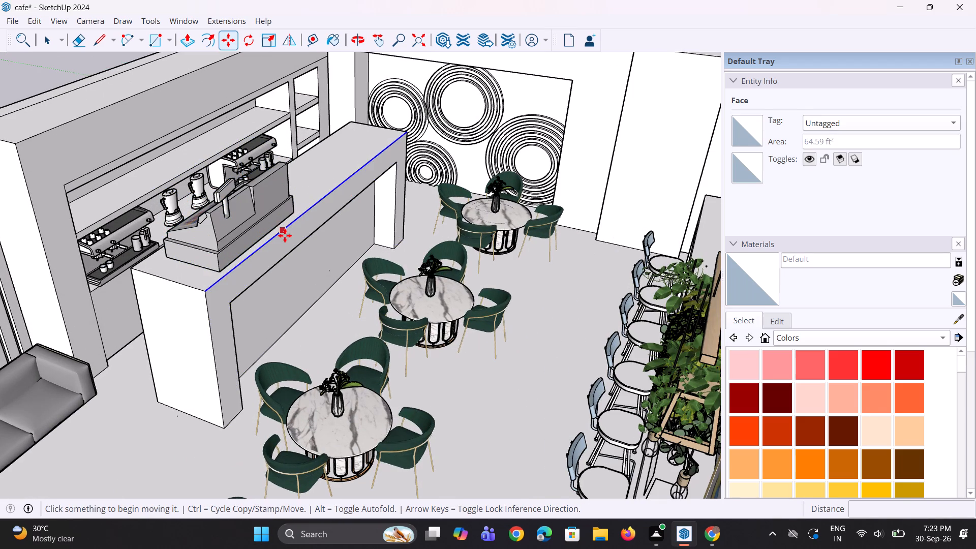
scroll(285, 235, "down", 7)
key("space")
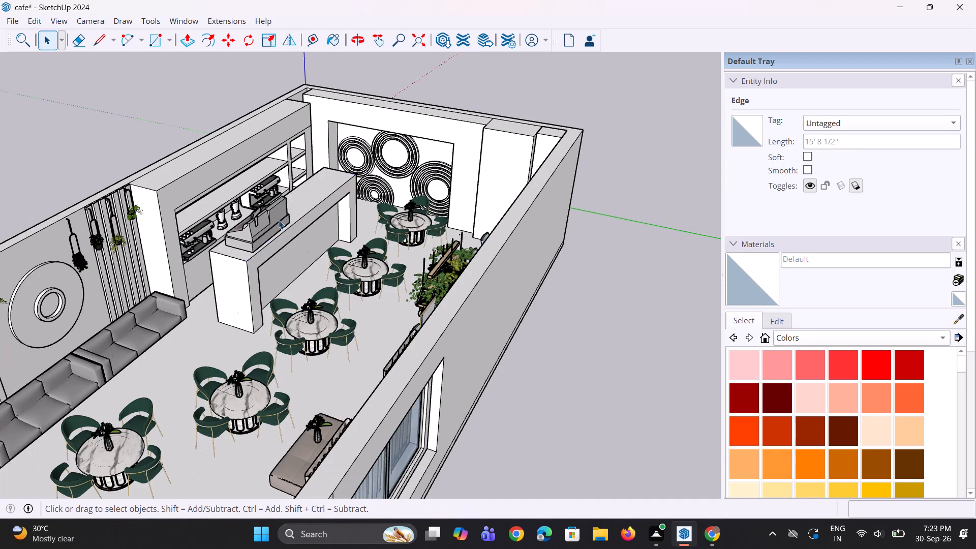
scroll(271, 224, "down", 1)
middle_click(271, 224)
scroll(273, 224, "down", 9)
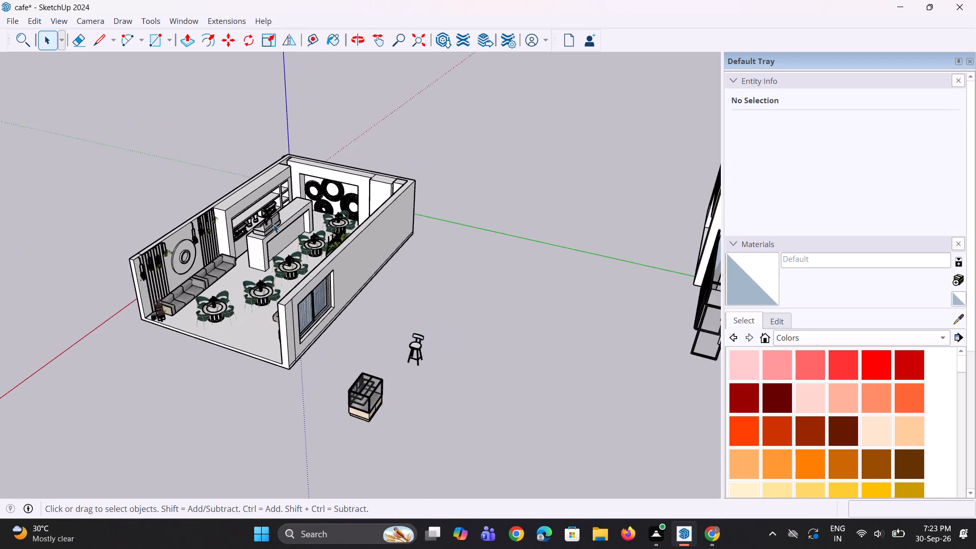
scroll(273, 224, "down", 2)
Explode the group of the wooden table with two paper bags inside the neighbouring COFFEE building.
middle_click_drag(519, 226, 867, 212)
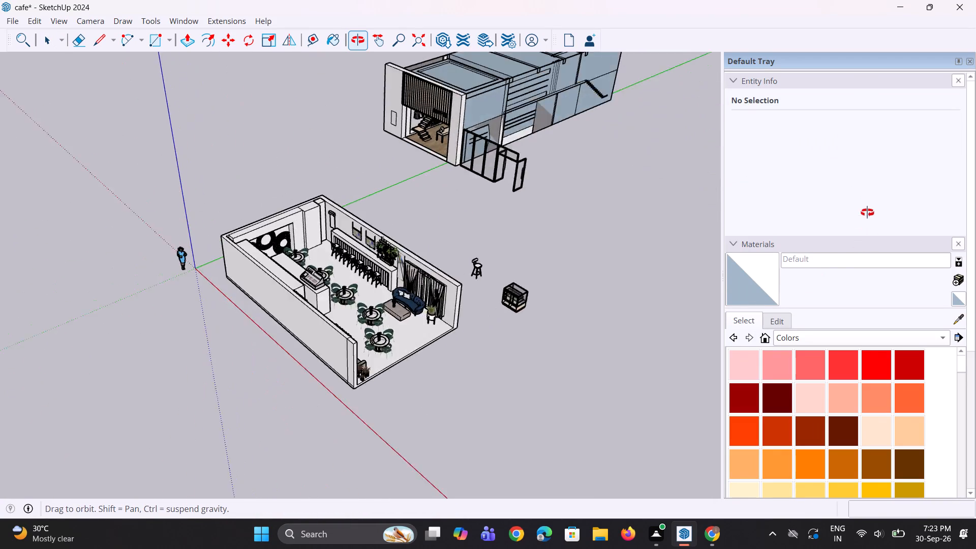
middle_click_drag(867, 212, 864, 191)
scroll(473, 225, "up", 3)
scroll(375, 177, "up", 6)
middle_click_drag(364, 173, 465, 200)
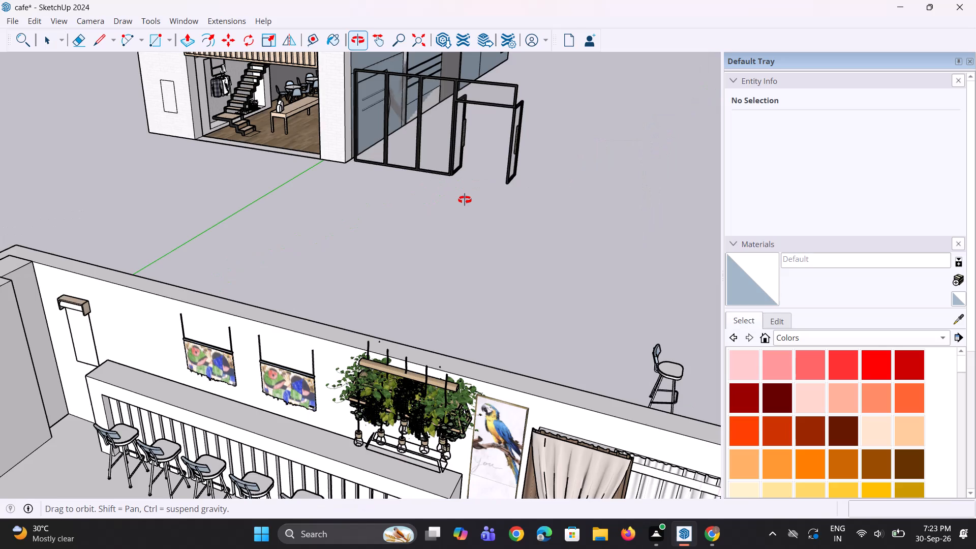
middle_click_drag(465, 200, 465, 200)
scroll(308, 122, "up", 8)
left_click(256, 102)
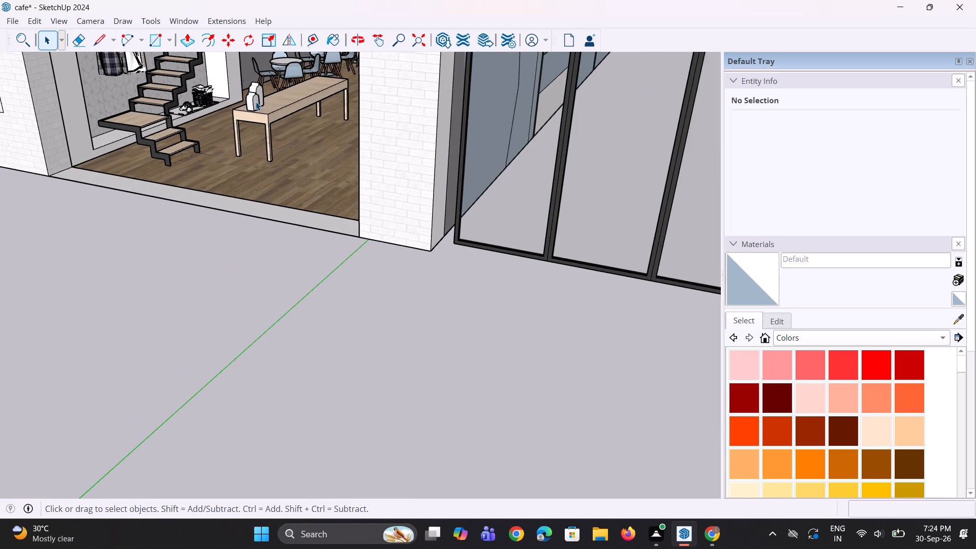
scroll(256, 99, "up", 2)
right_click(259, 99)
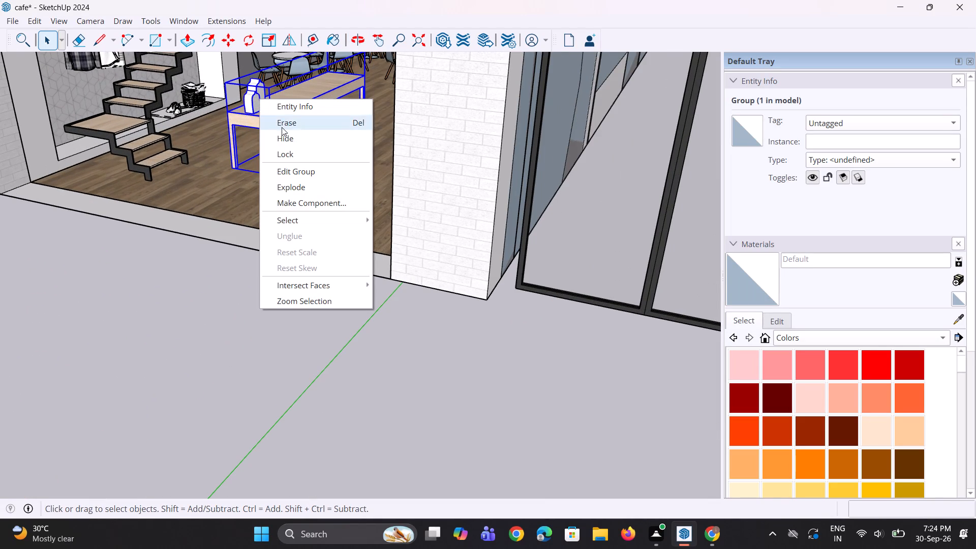
left_click(286, 179)
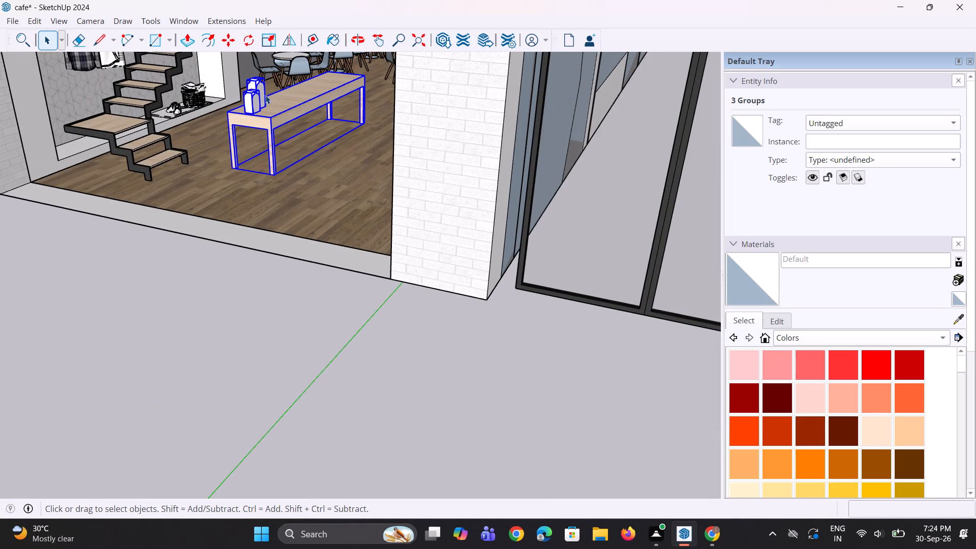
Combine the two paper bags on the wooden table into one group.
left_click(258, 97)
scroll(257, 97, "up", 3)
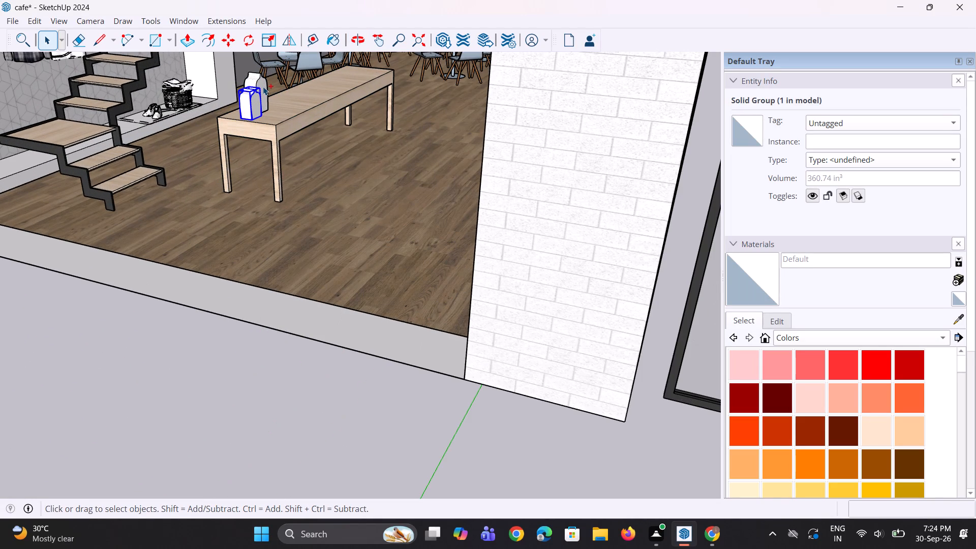
left_click(263, 86, "ctrl")
right_click(258, 99)
left_click(292, 234)
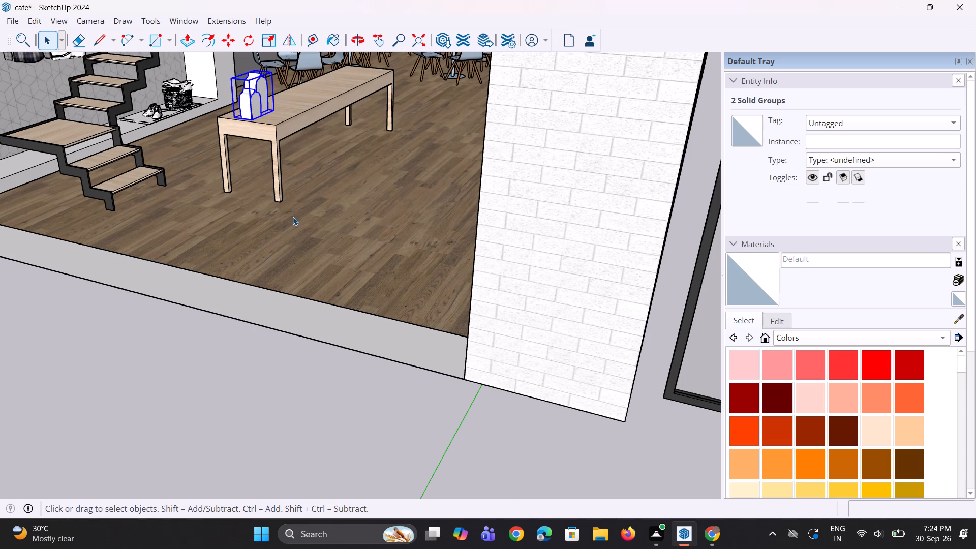
Move the paper-bag group about 87' from the COFFEE building to the café's upper shelf above the coffee machine.
key("m")
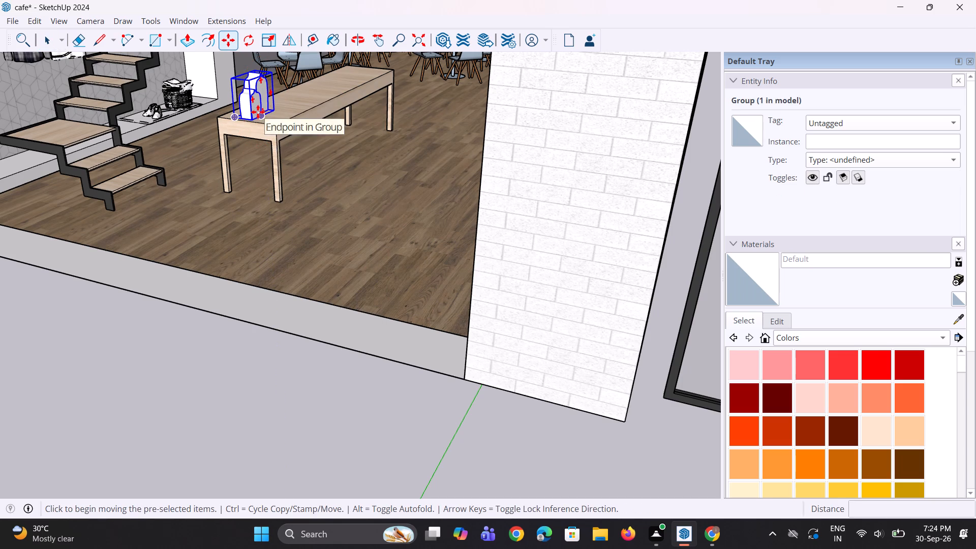
left_click(258, 112)
scroll(282, 205, "down", 18)
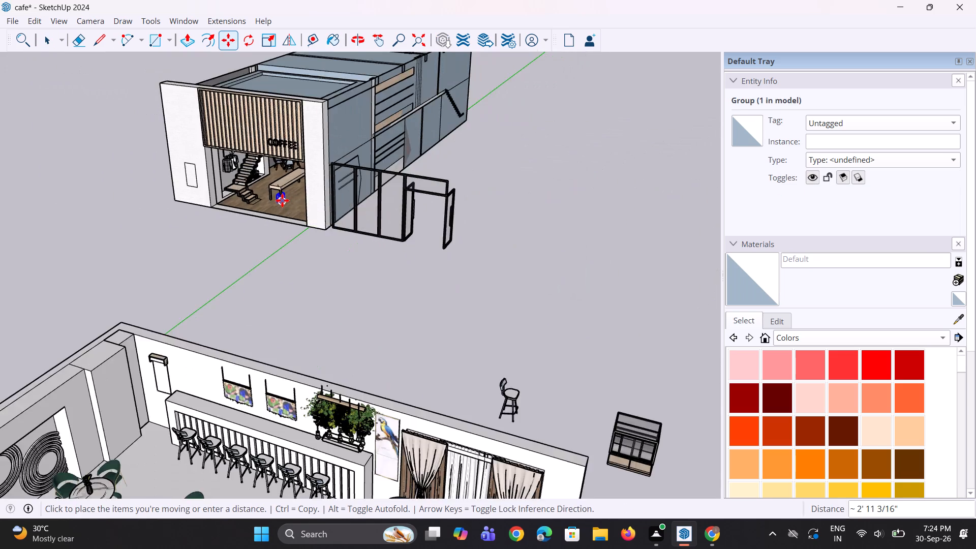
scroll(282, 200, "down", 3)
middle_click_drag(318, 331, 0, 292)
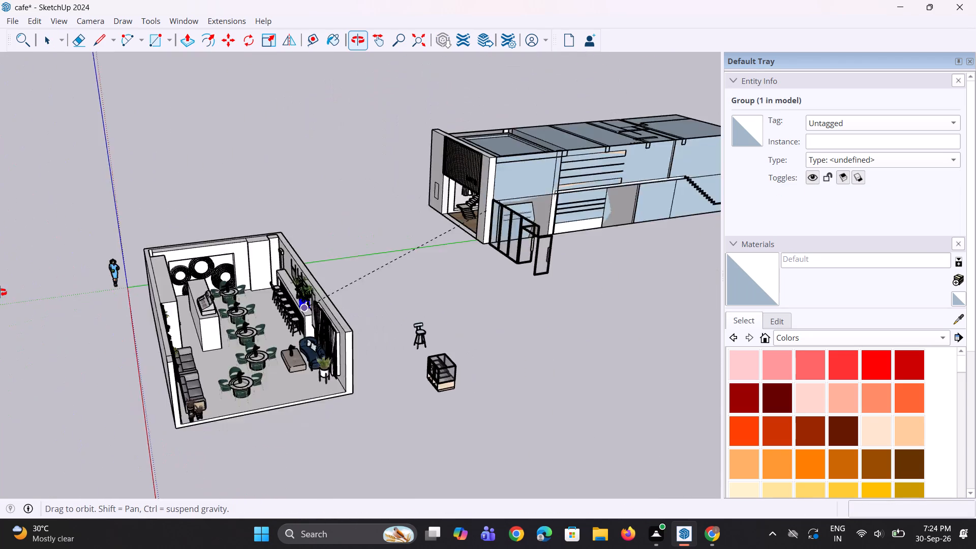
middle_click_drag(0, 292, 0, 287)
middle_click_drag(283, 277, 69, 324)
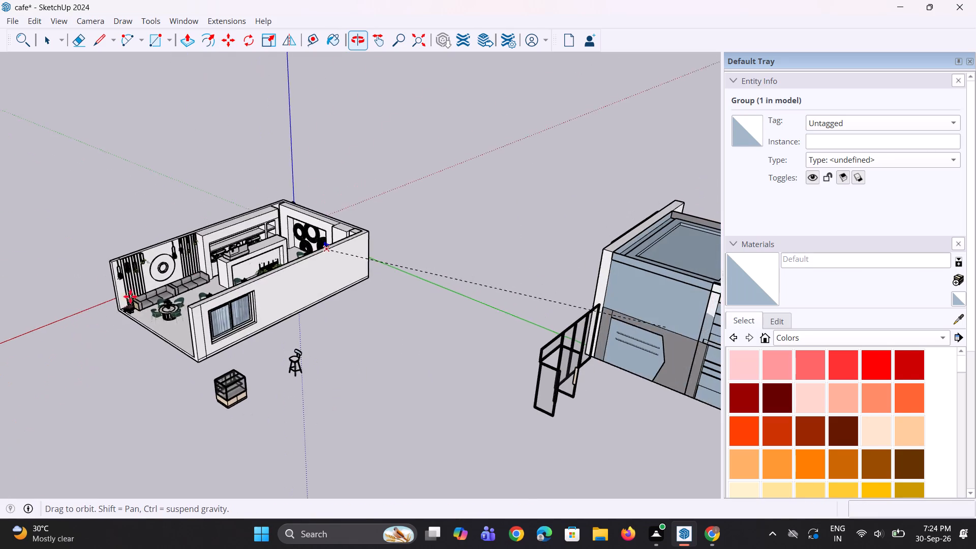
scroll(246, 223, "up", 13)
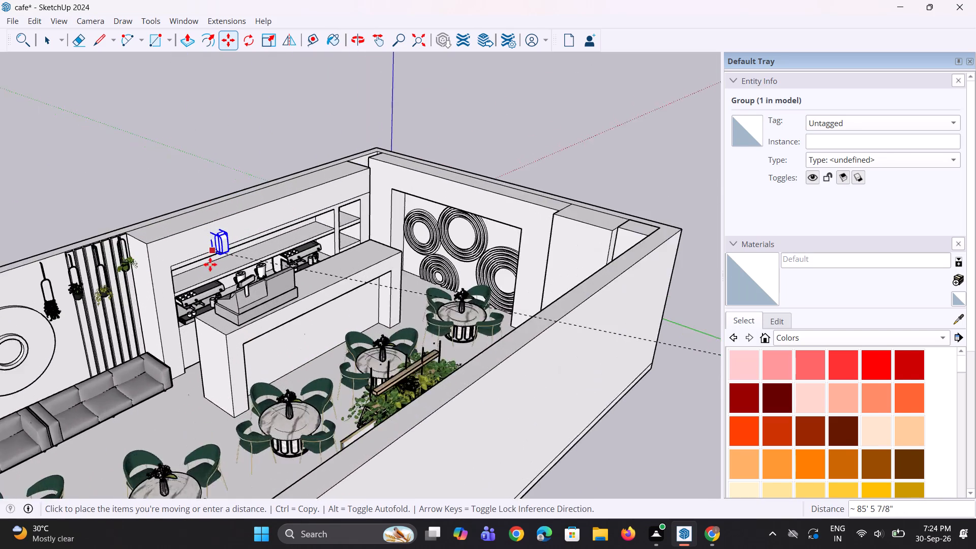
scroll(201, 284, "up", 12)
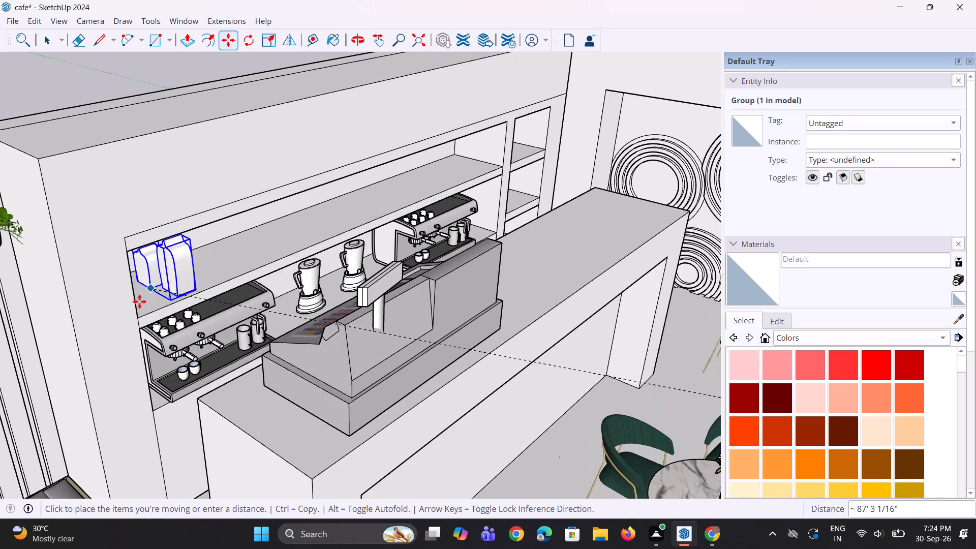
left_click(145, 292)
Rotate the paper-bag group 90 degrees horizontally so the bags stand parallel to the shelf.
middle_click_drag(273, 293, 196, 308)
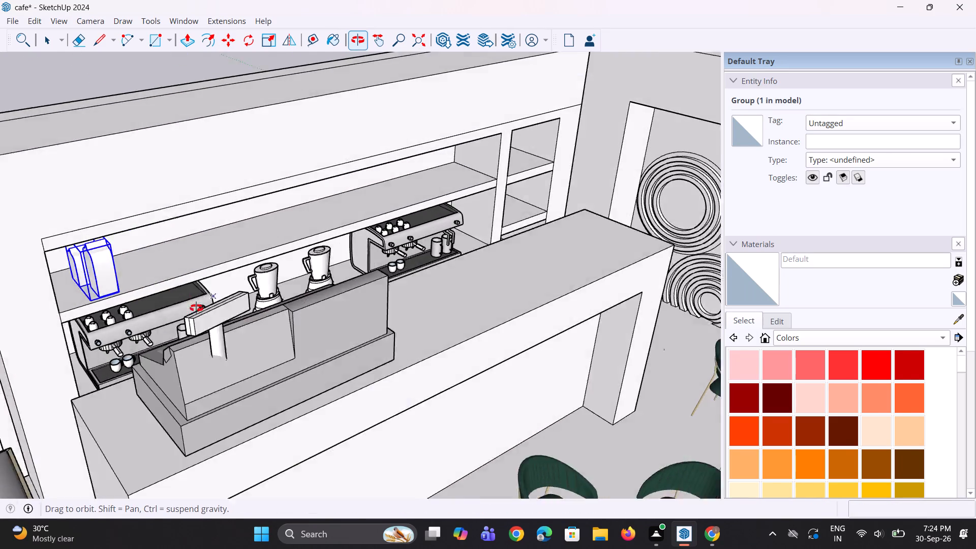
middle_click_drag(196, 308, 162, 311)
middle_click_drag(66, 259, 118, 264)
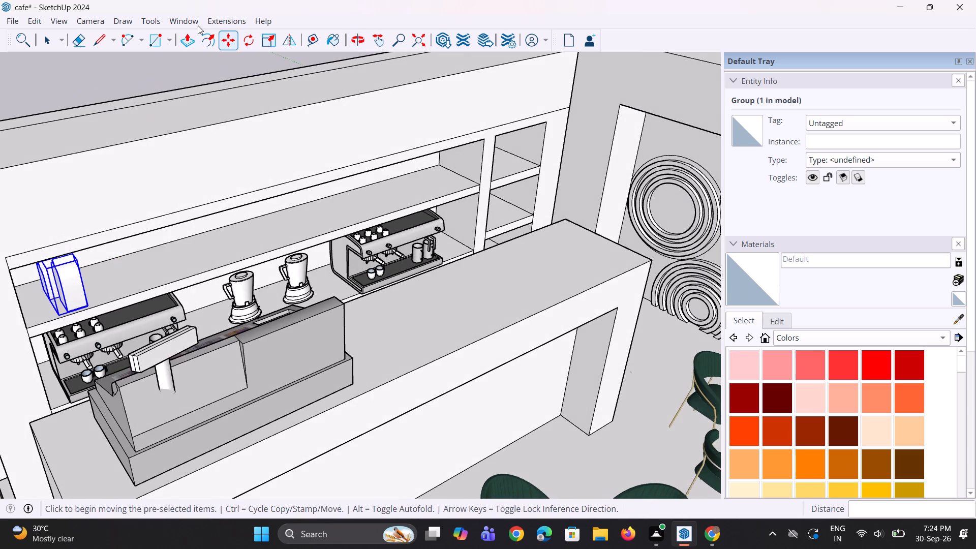
left_click(246, 41)
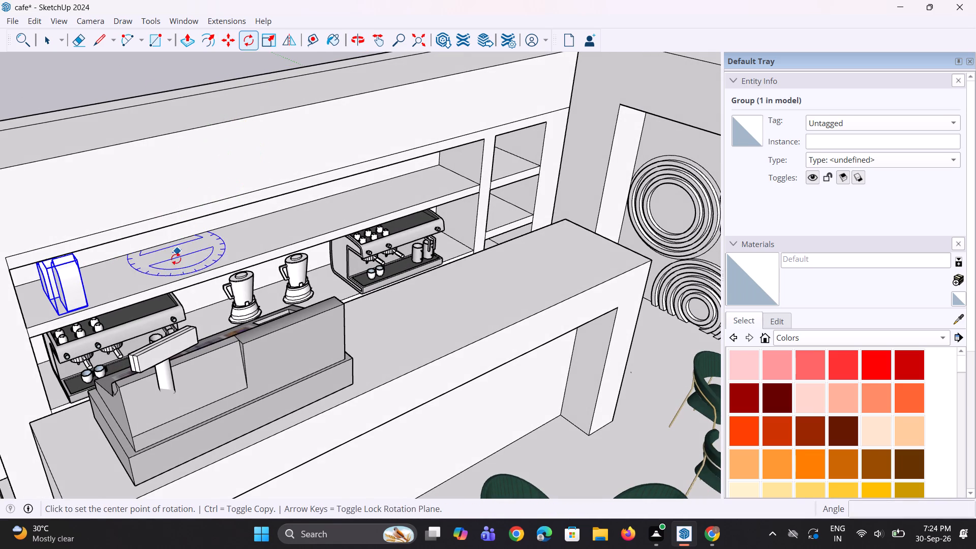
left_click(176, 266)
left_click(278, 233)
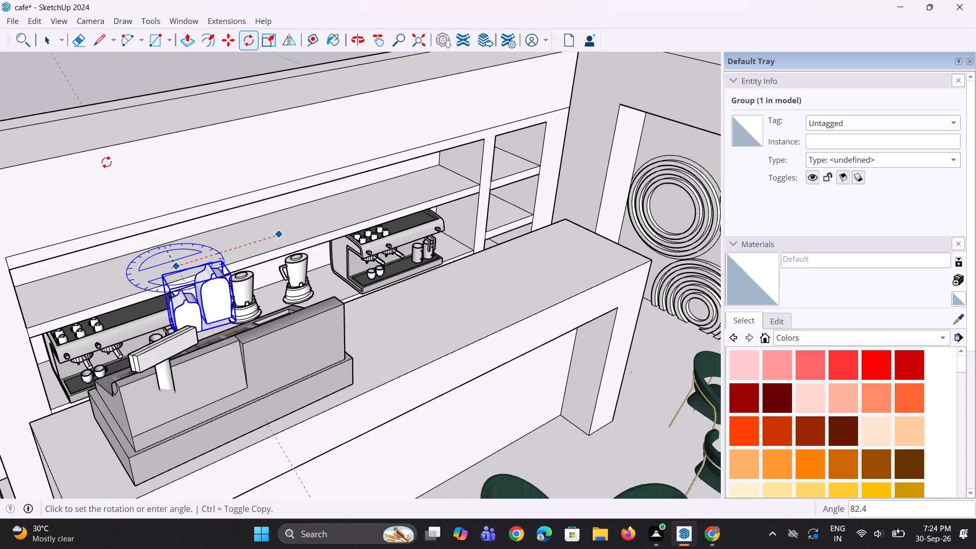
left_click(92, 168)
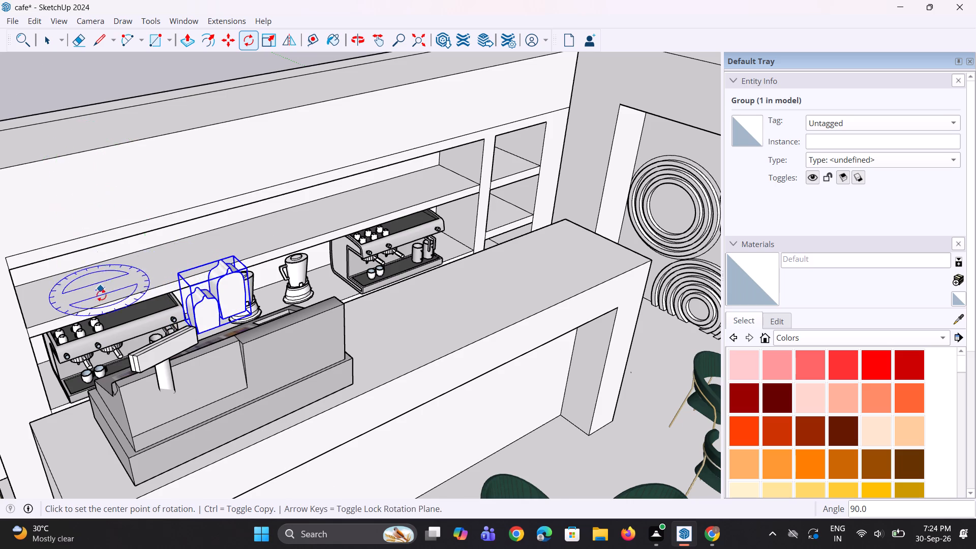
Move the rotated paper-bag group back onto the upper shelf above the blenders and coffee machine.
middle_click_drag(102, 296, 263, 303)
key("m")
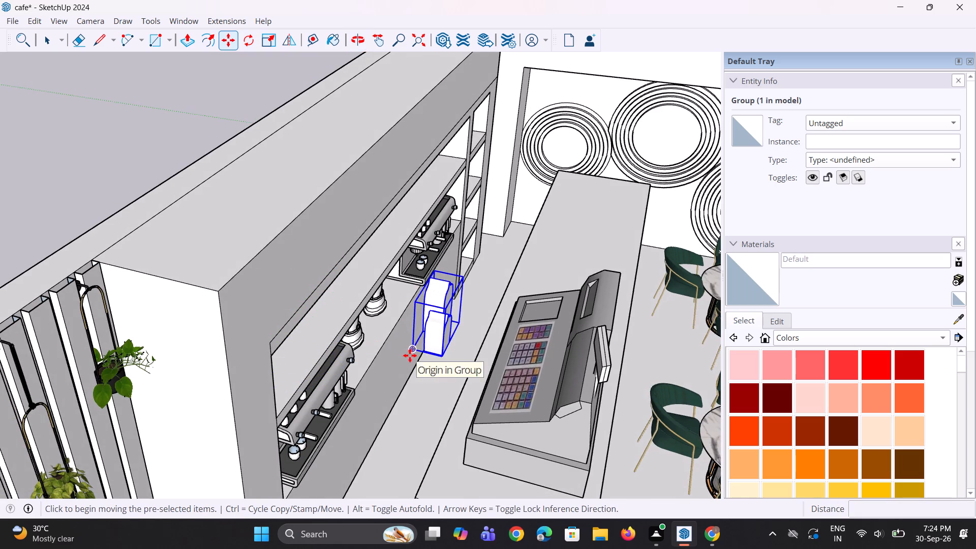
left_click(410, 355)
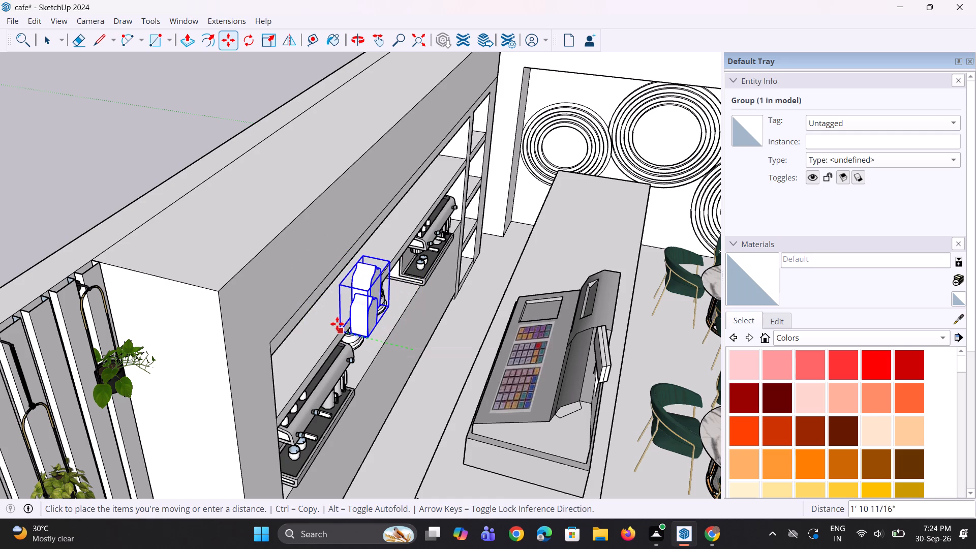
left_click(337, 323)
middle_click_drag(379, 352, 381, 318)
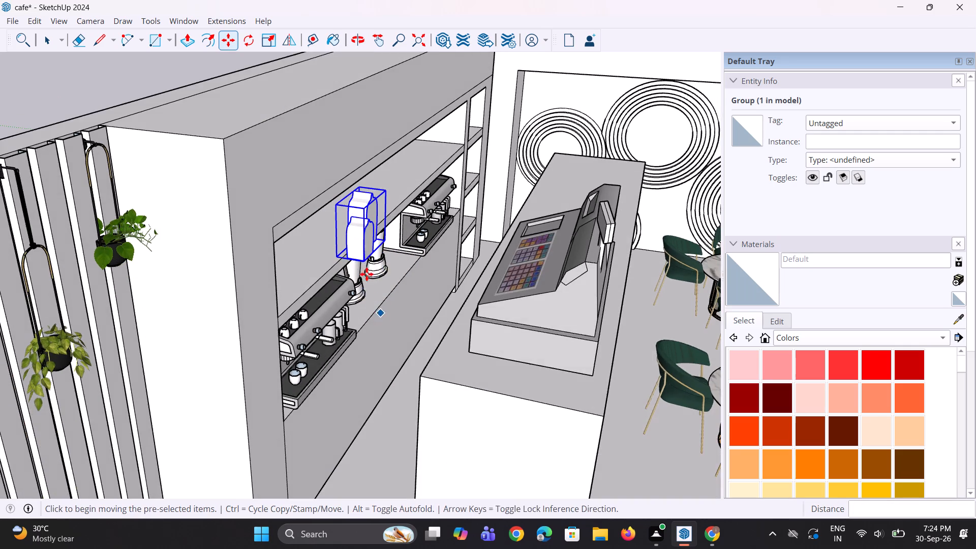
scroll(357, 252, "up", 9)
left_click(319, 259)
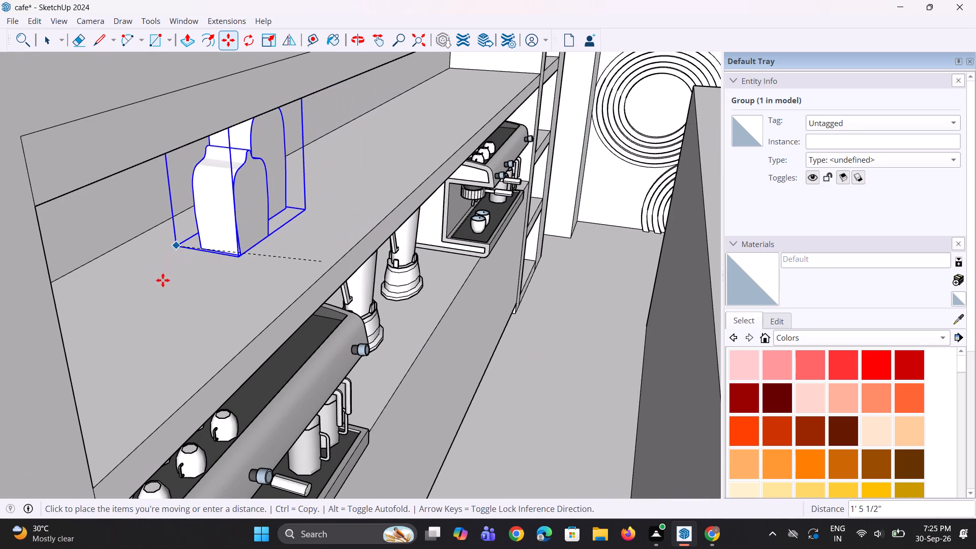
left_click(142, 318)
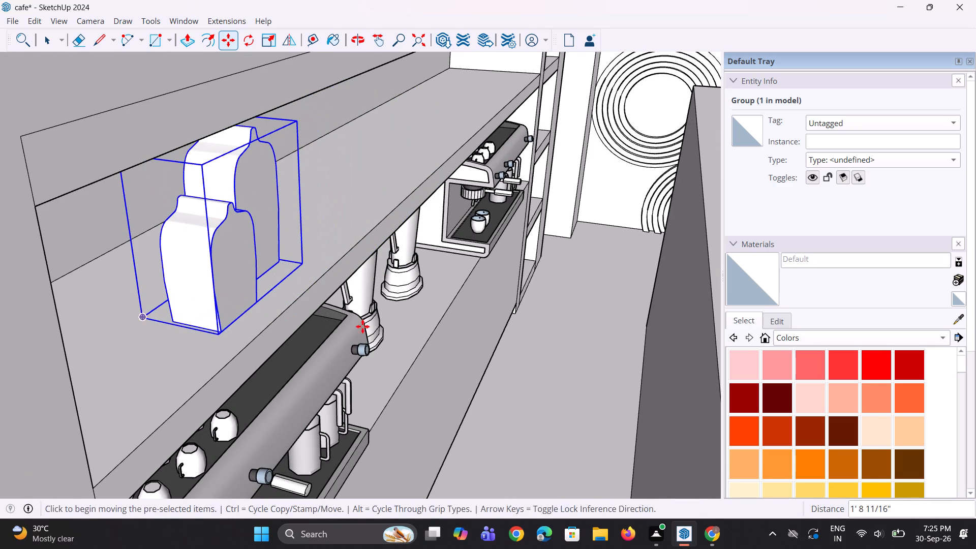
Shift the paper-bag group about 9 5/16" along the upper shelf towards the end nearest the grey sofas.
middle_click_drag(382, 327, 316, 341)
scroll(315, 301, "down", 5)
middle_click_drag(236, 306, 199, 314)
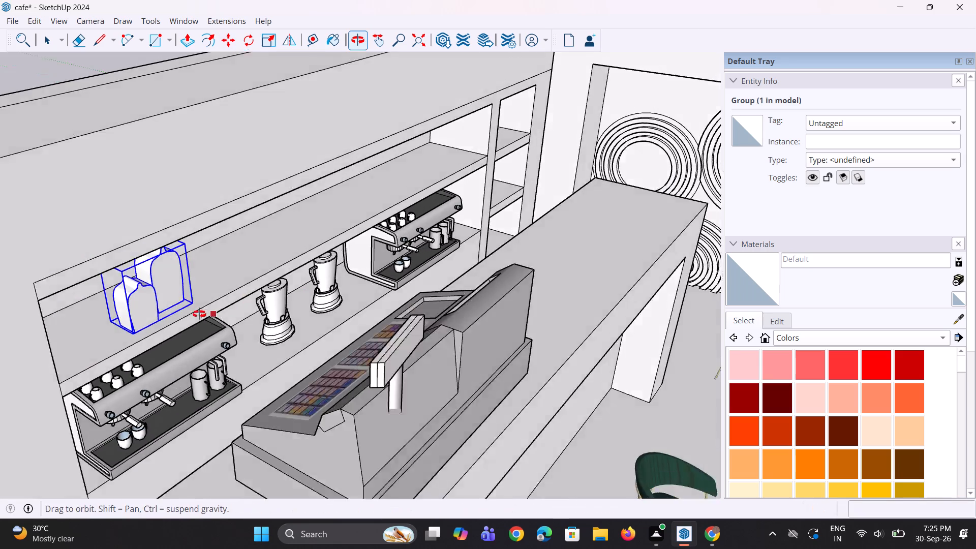
middle_click_drag(199, 314, 195, 310)
scroll(99, 310, "up", 3)
left_click(81, 315)
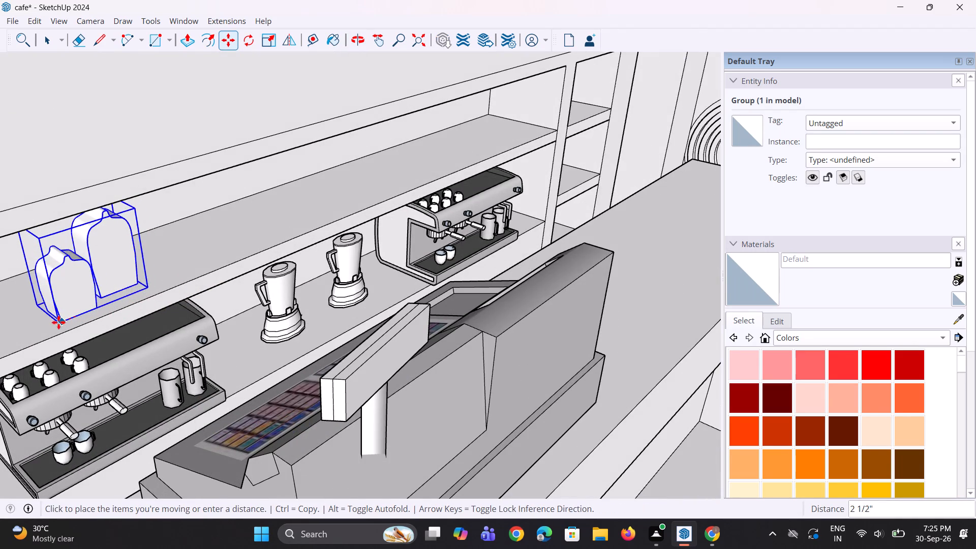
left_click(18, 332)
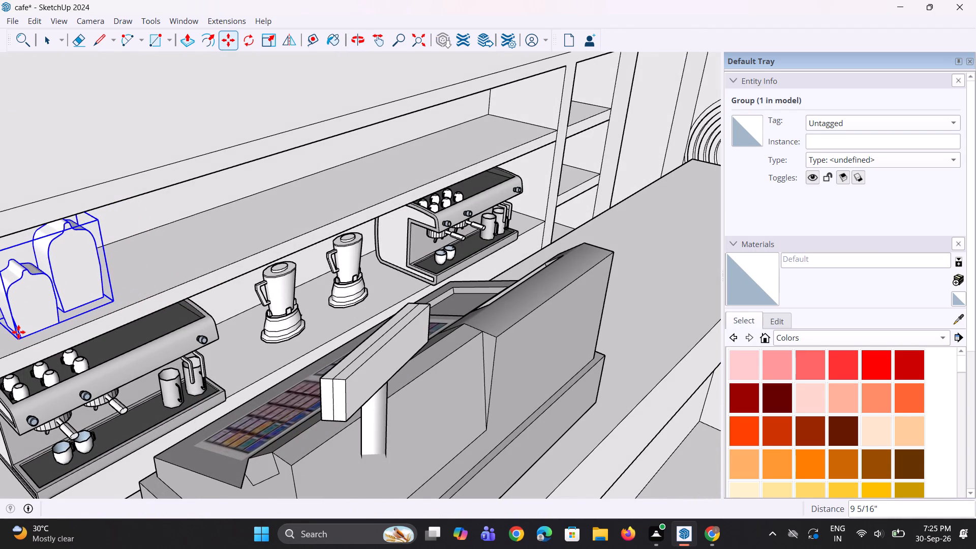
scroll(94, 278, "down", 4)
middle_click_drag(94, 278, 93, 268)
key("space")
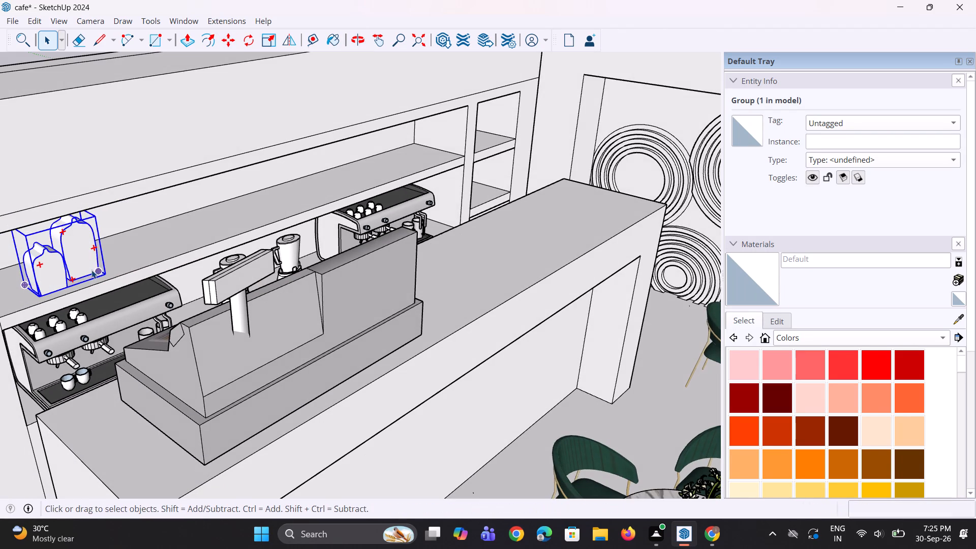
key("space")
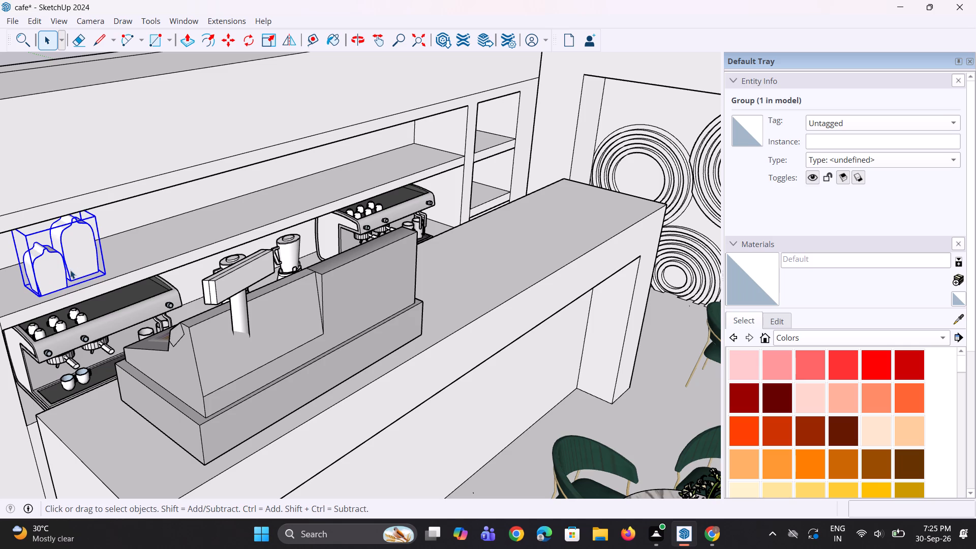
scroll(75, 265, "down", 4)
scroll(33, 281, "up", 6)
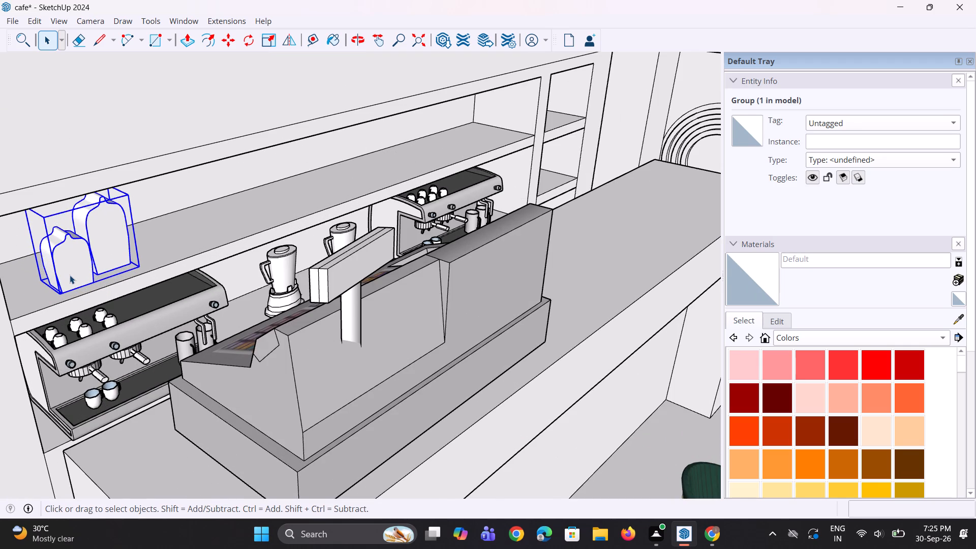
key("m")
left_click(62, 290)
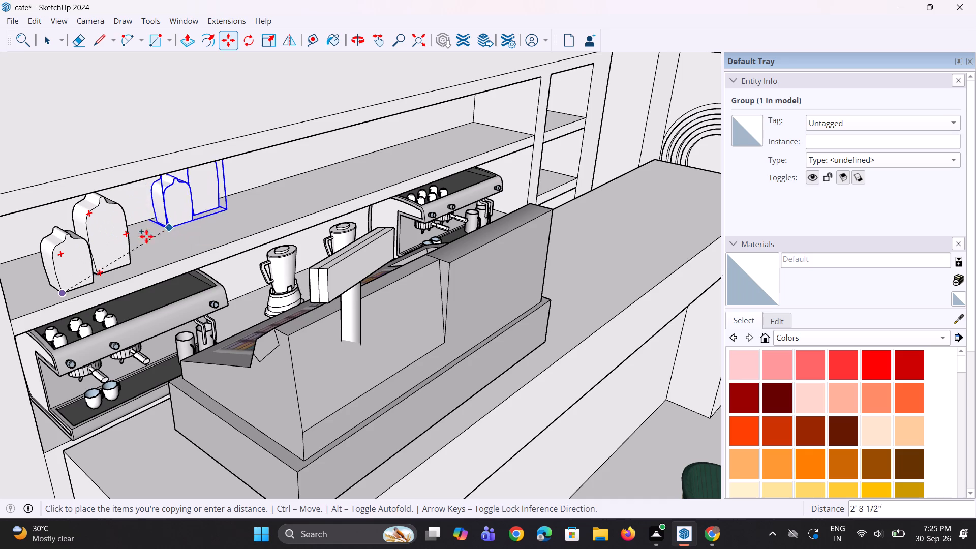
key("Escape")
Move the paper-bag group about 5" along the upper shelf towards the end nearest the grey sofas.
scroll(84, 284, "up", 2)
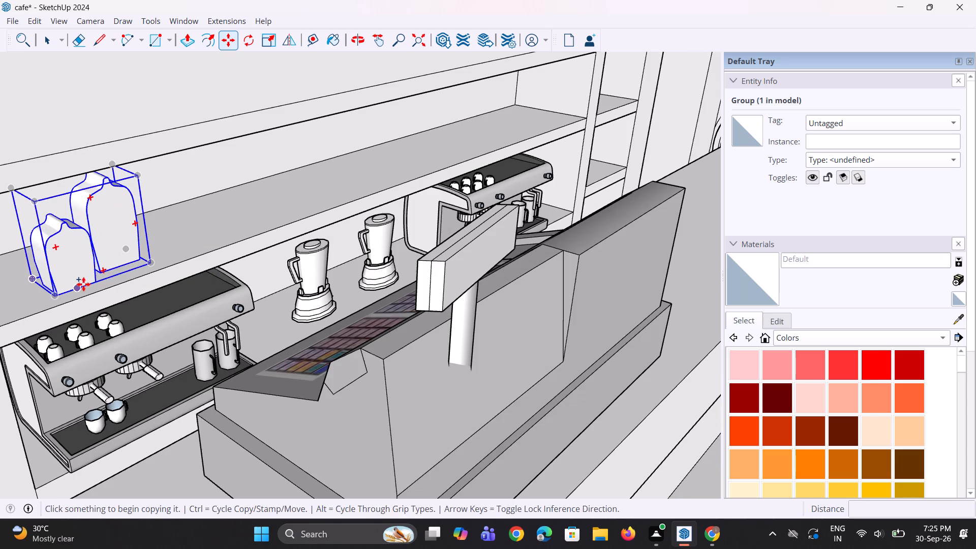
key("m")
left_click(54, 295)
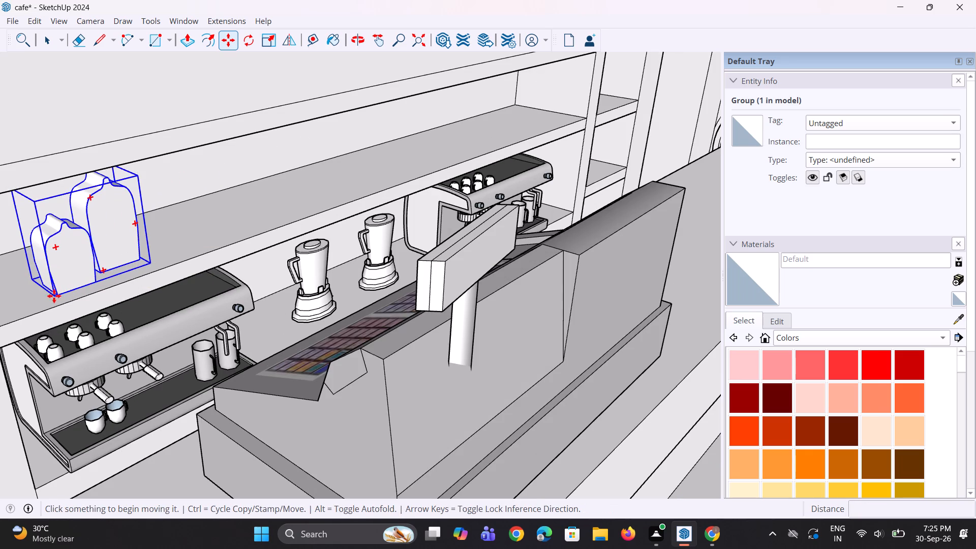
left_click(28, 304)
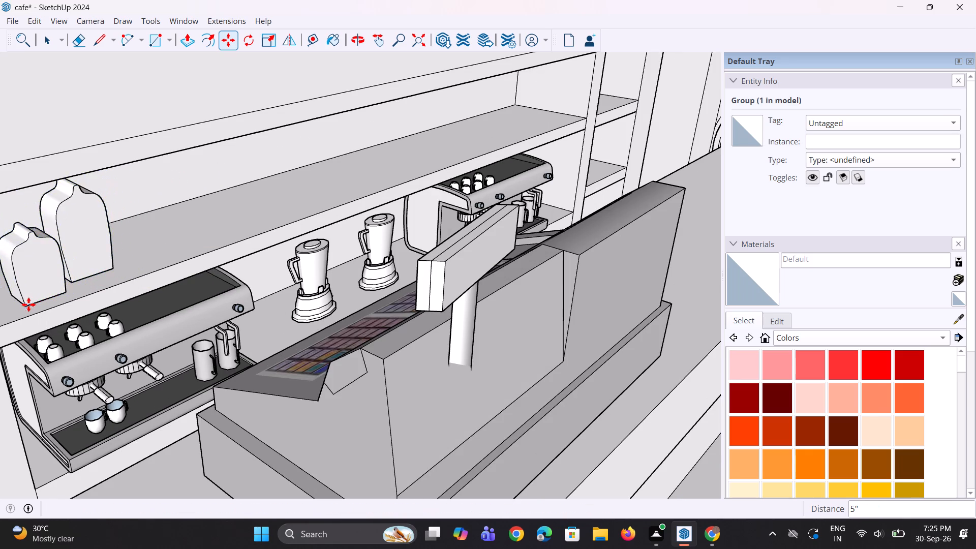
Copy the paper-bag group along the upper shelf towards the circular wall art, about 1' 9 3/16" apart, as an array of *5.
scroll(95, 294, "down", 7)
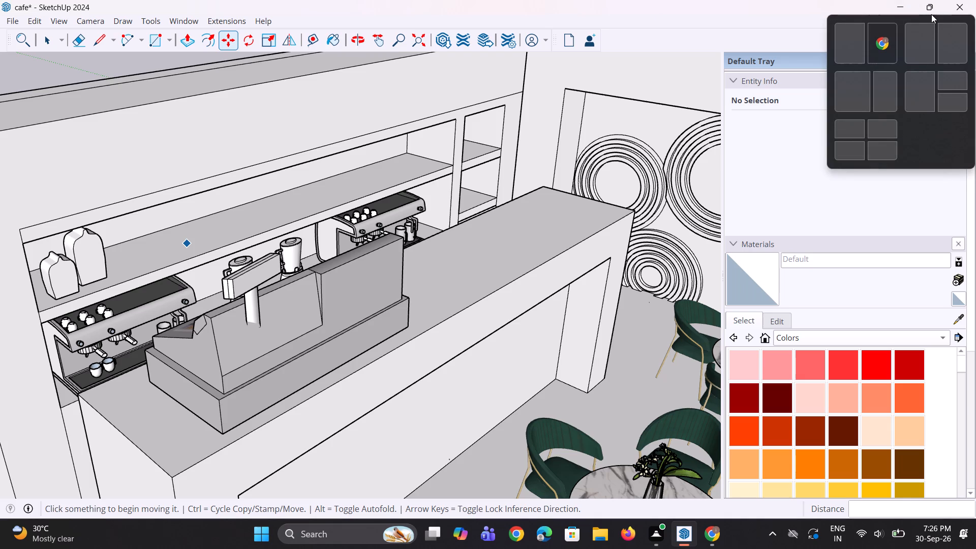
scroll(974, 65, "up", 1)
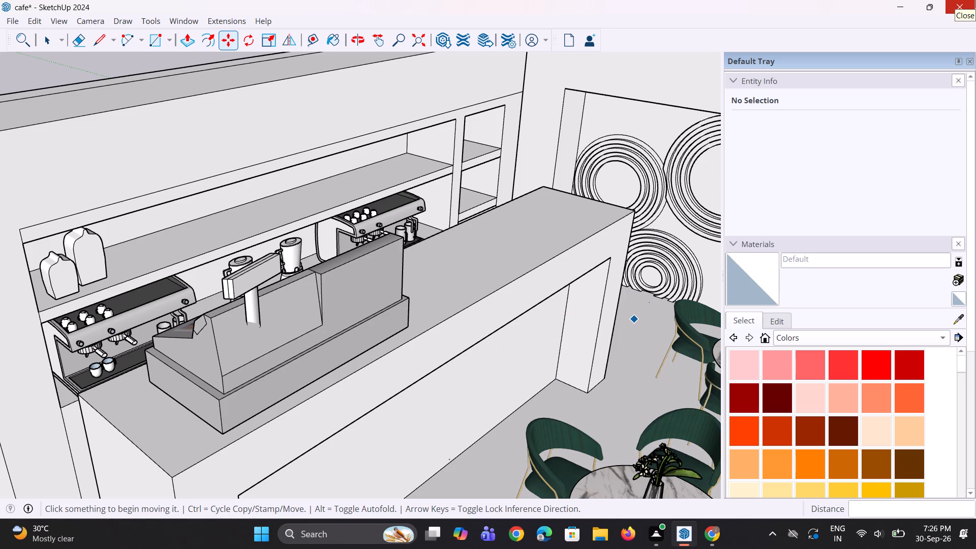
scroll(249, 234, "down", 4)
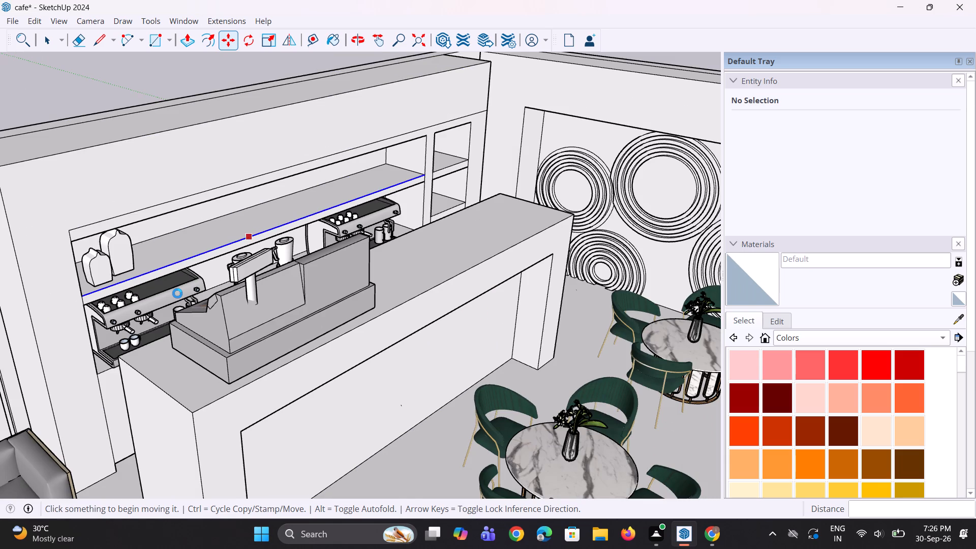
key("space")
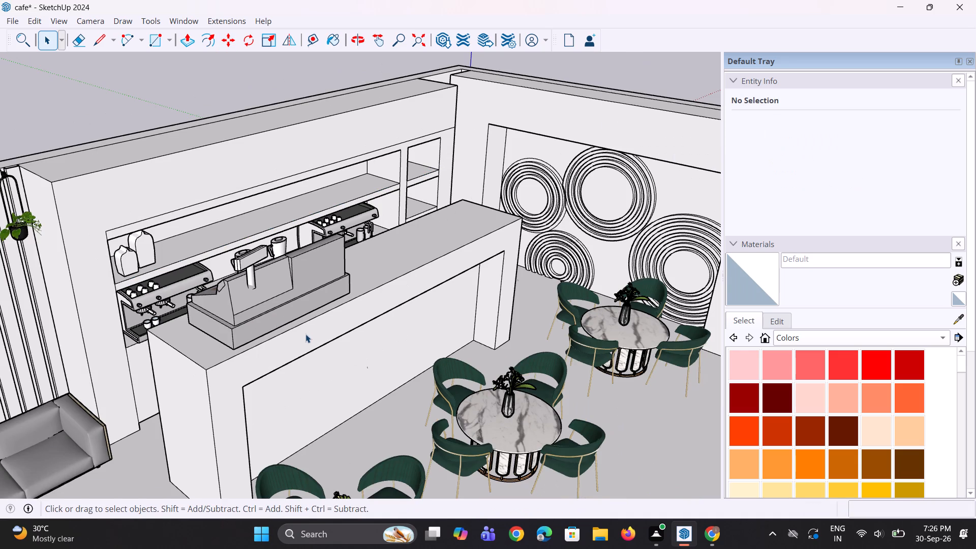
scroll(308, 335, "down", 5)
scroll(156, 325, "up", 3)
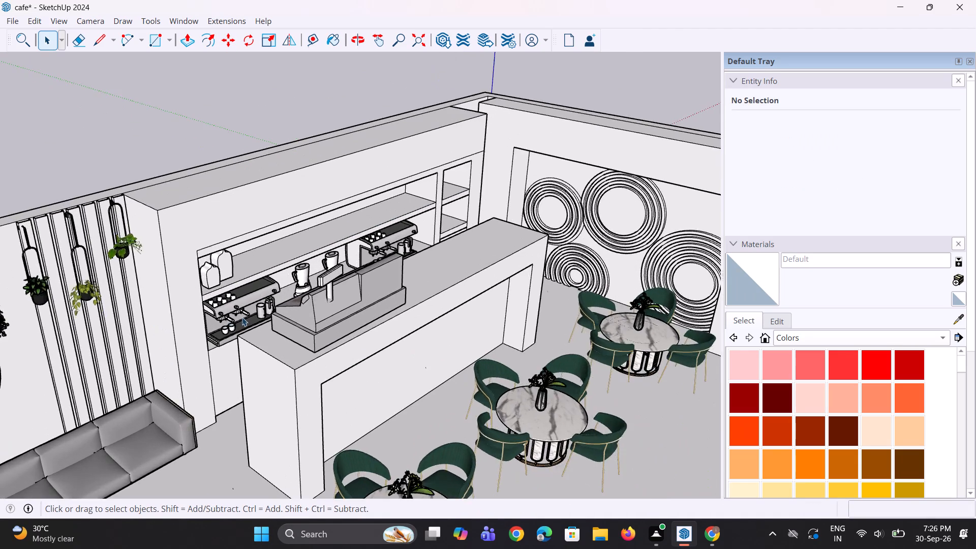
scroll(243, 316, "up", 4)
left_click(204, 245)
scroll(239, 282, "up", 3)
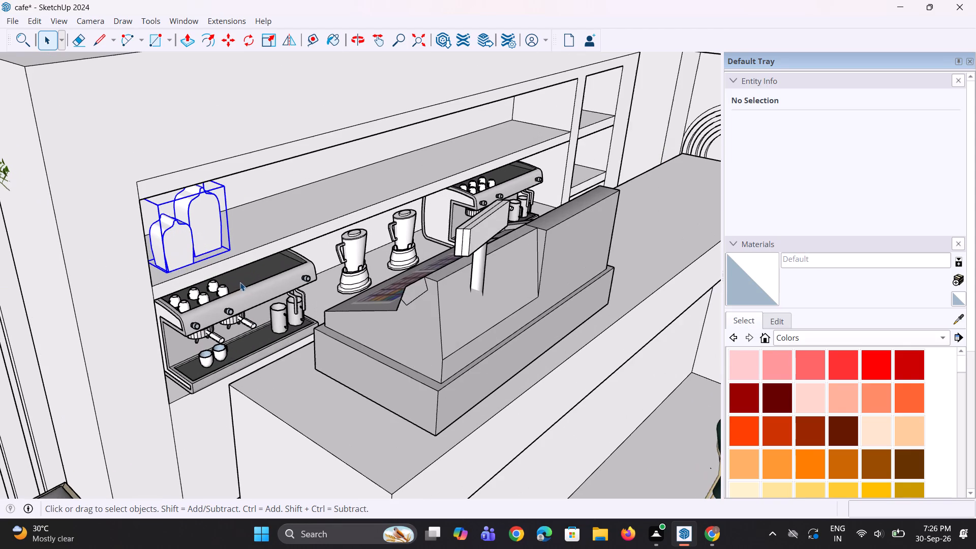
key("m")
left_click(237, 250)
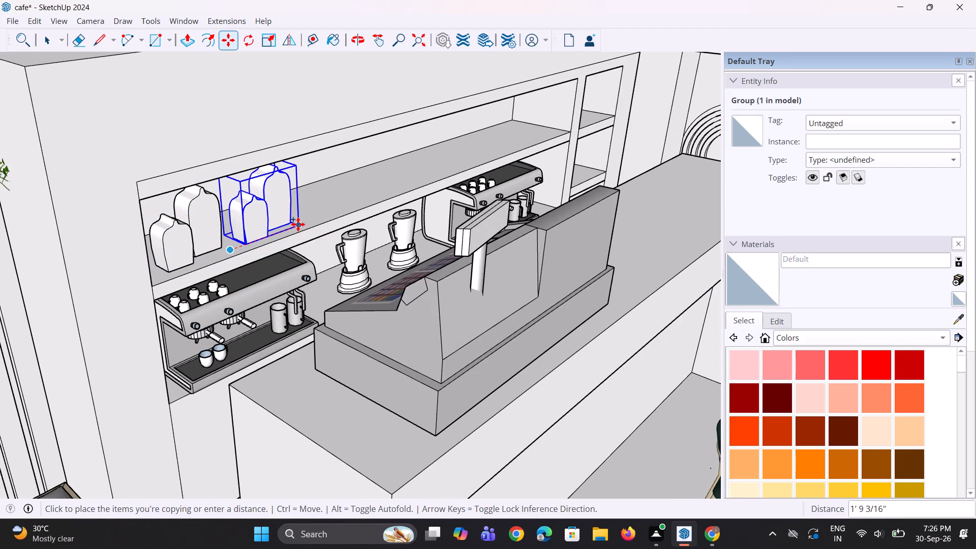
left_click(298, 224)
key("asterisk")
key("5")
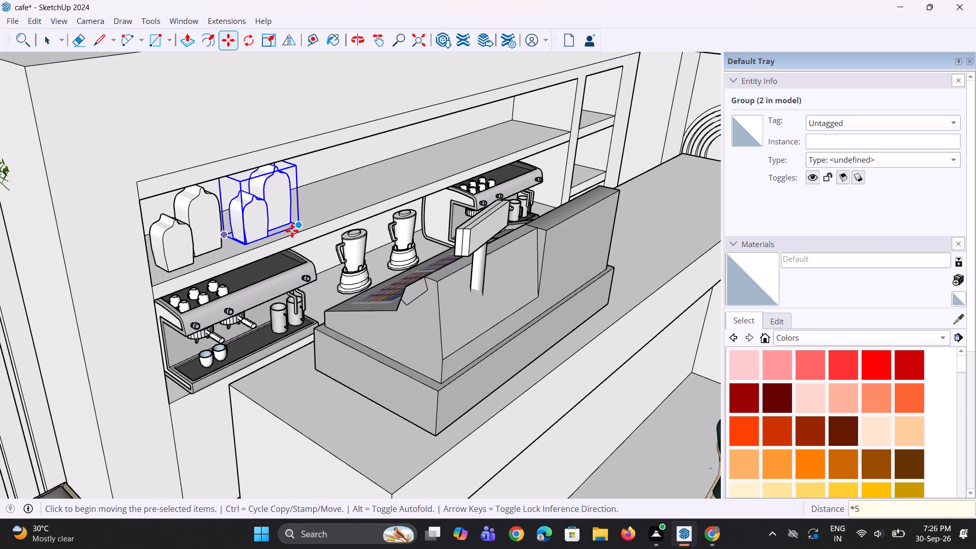
key("Return")
Copy the last paper-bag group of the row about 1' 3 5/8" further along the upper shelf towards the circular wall art.
middle_click_drag(380, 236, 336, 230)
scroll(526, 166, "up", 4)
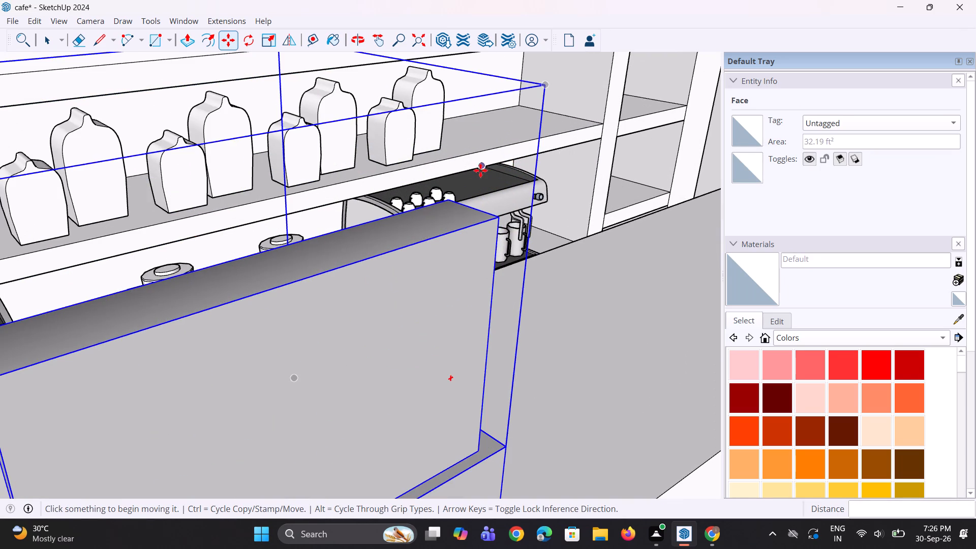
key("space")
left_click(433, 145)
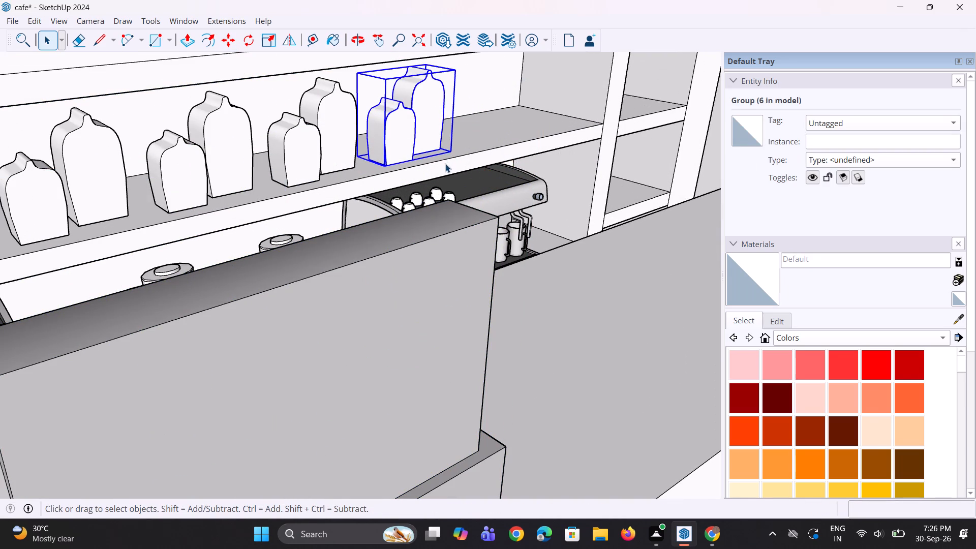
key("m")
left_click(449, 151)
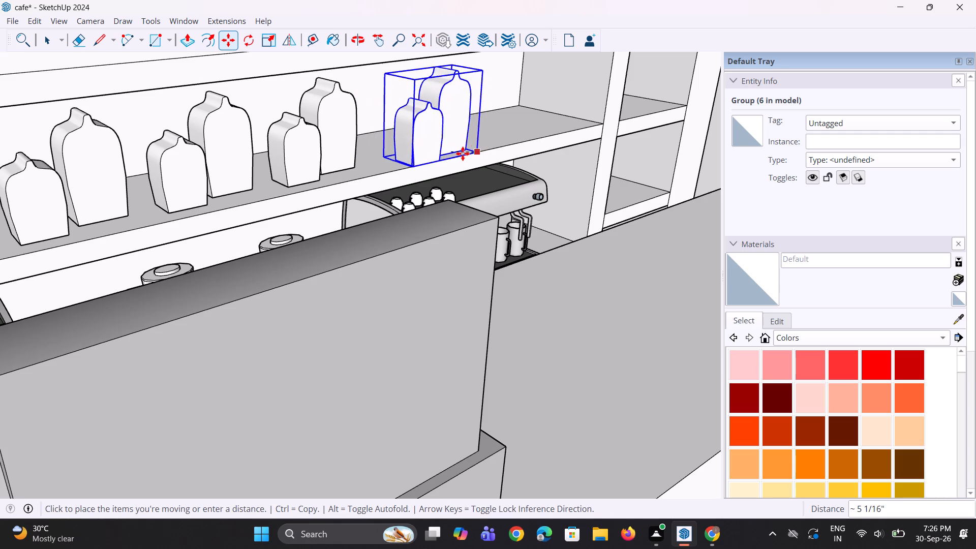
key("m")
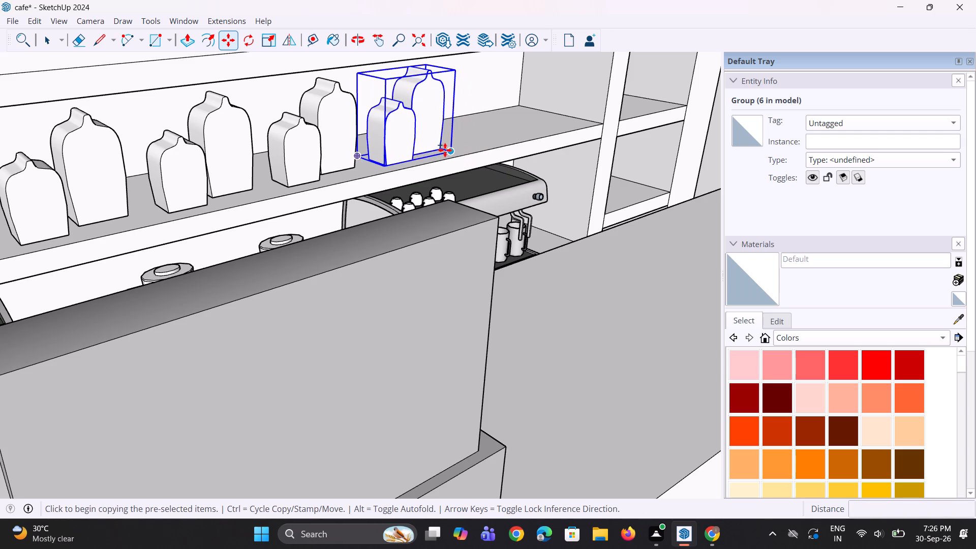
left_click(449, 152)
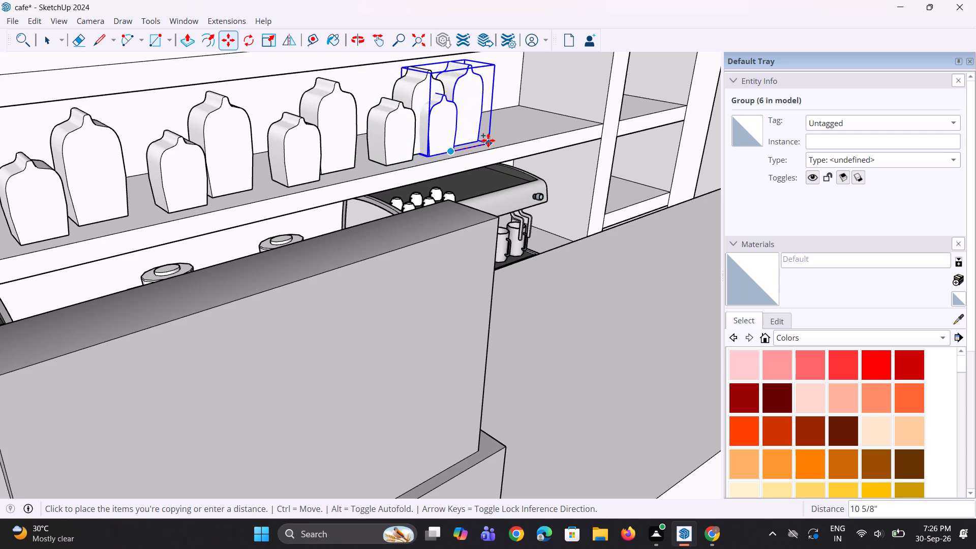
left_click(516, 143)
Copy the newest paper-bag group about 1' 5 7/8" along the upper shelf towards the divider near the circular wall art.
scroll(517, 142, "up", 4)
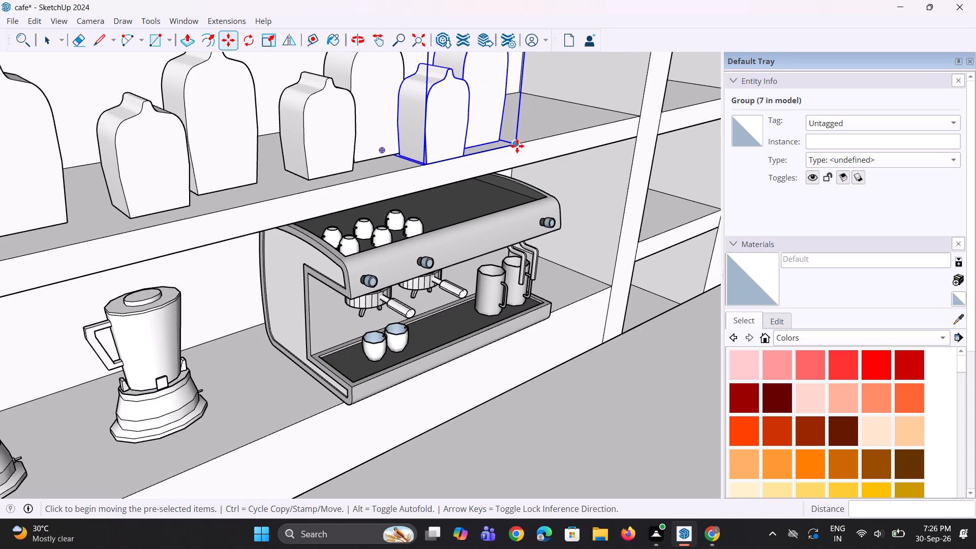
key("m")
left_click(517, 146)
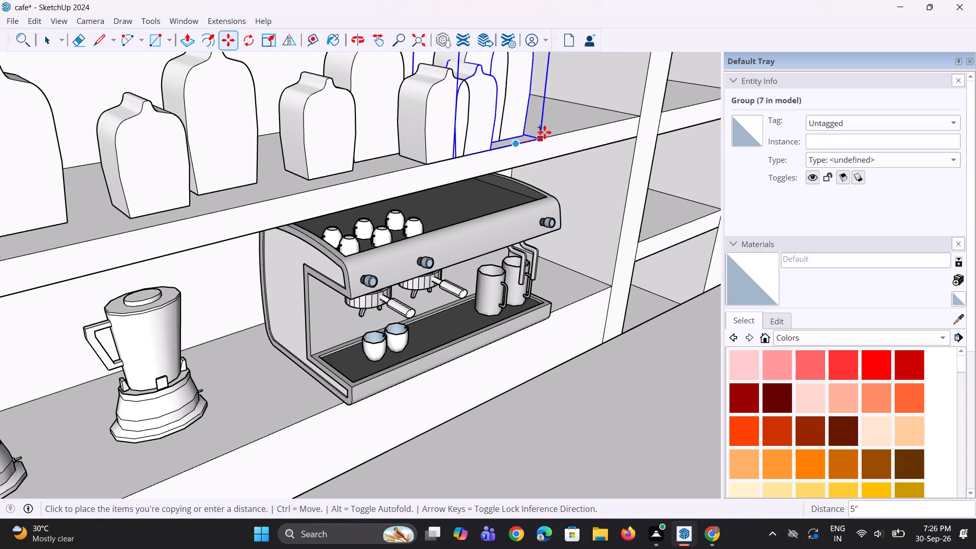
left_click(600, 124)
Move the fourth paper-bag group from the circular-art end about 2 1/16" towards the back of the shelf.
scroll(585, 159, "down", 5)
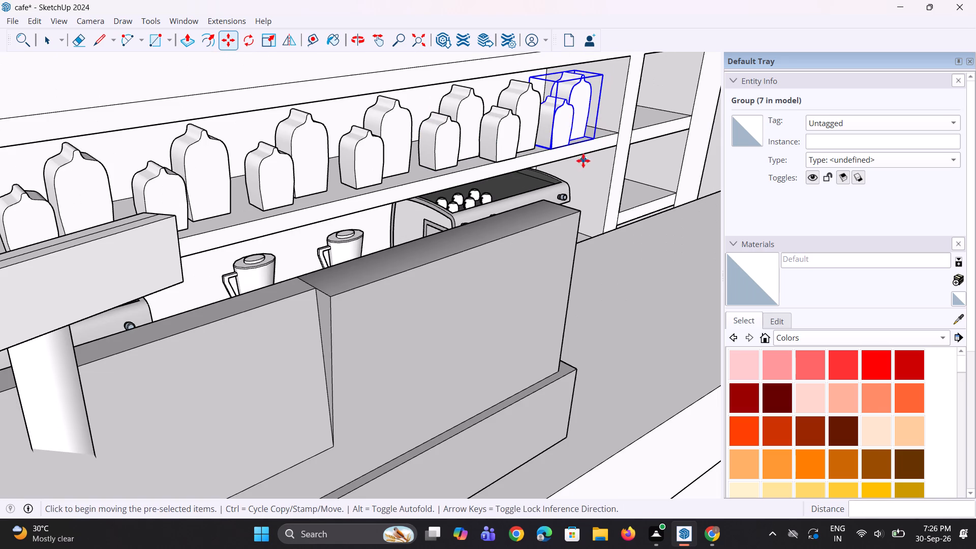
key("space")
left_click(389, 139)
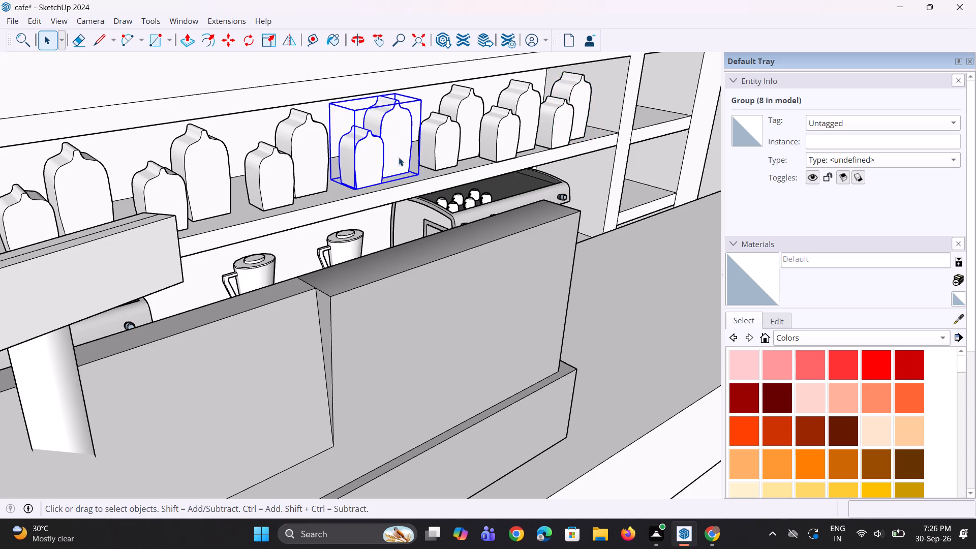
middle_click_drag(400, 158, 452, 184)
key("m")
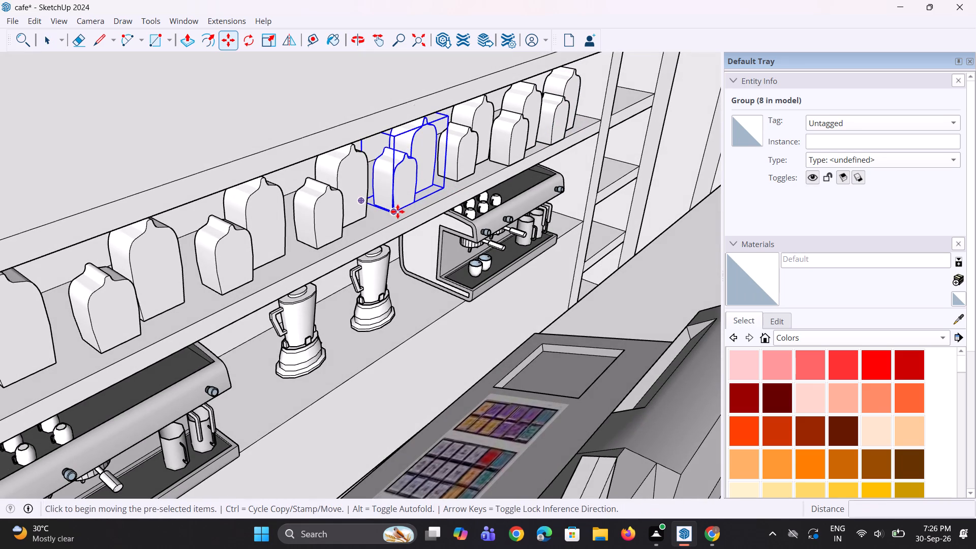
left_click(396, 211)
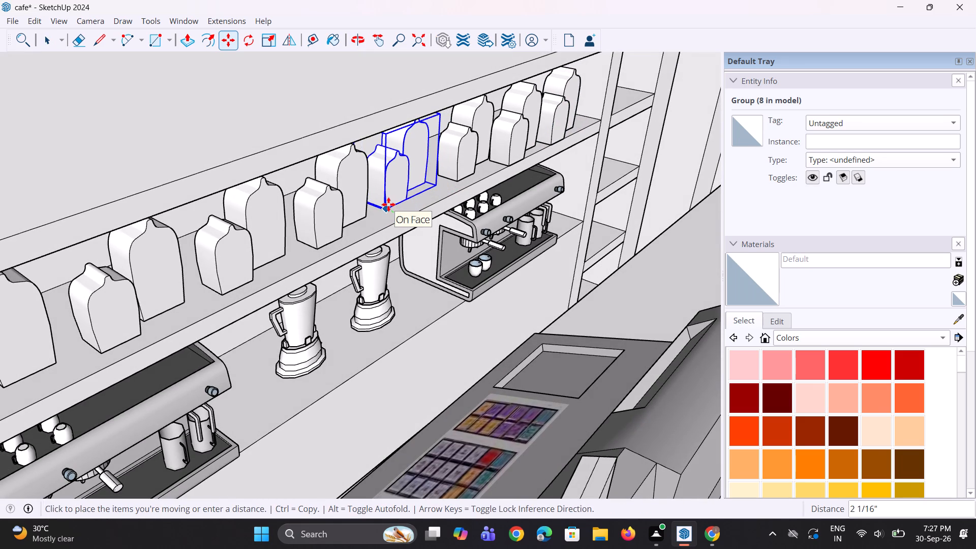
left_click(388, 204)
Shift the same paper-bag group about 4 7/8" along the shelf, closer to the three groups at the circular-art end.
middle_click_drag(390, 209, 280, 192)
scroll(280, 192, "down", 2)
left_click(273, 192)
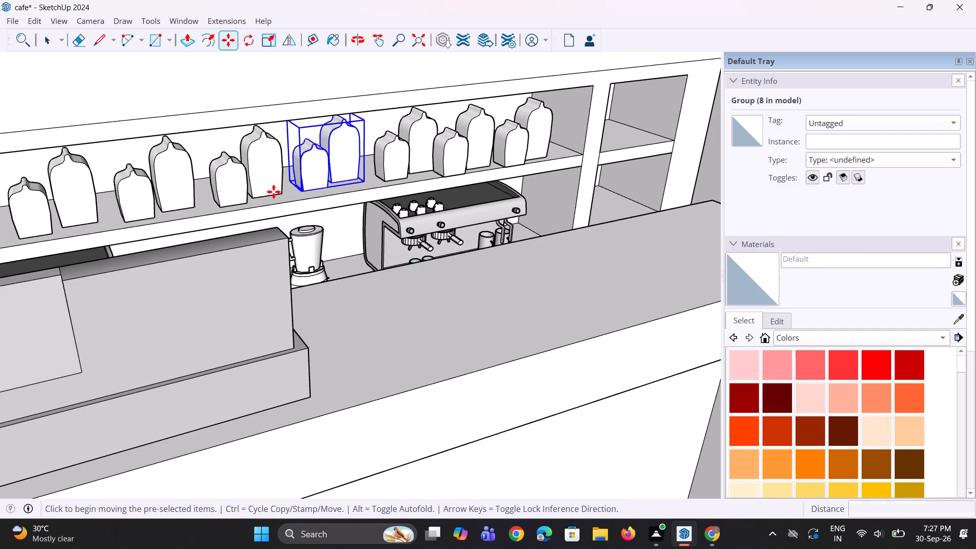
key("space")
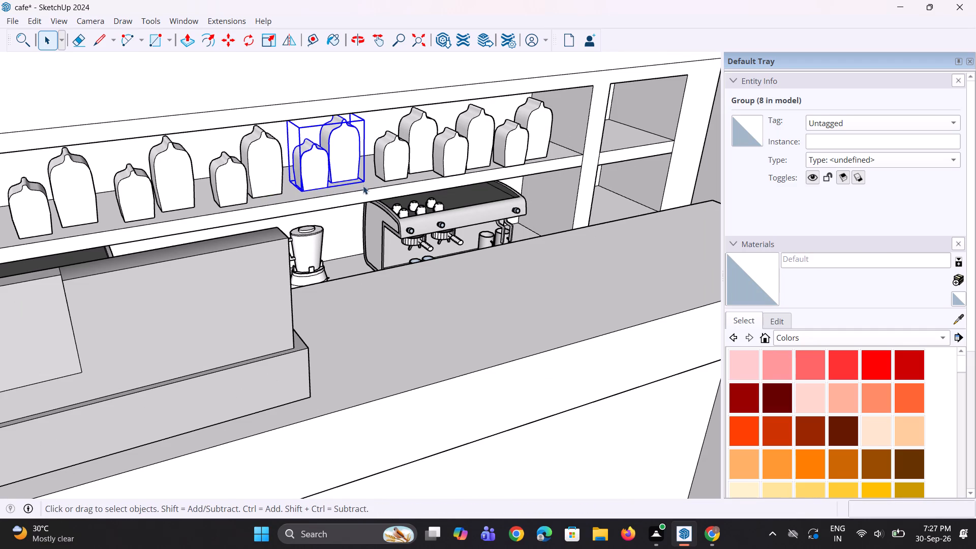
key("m")
left_click(364, 182)
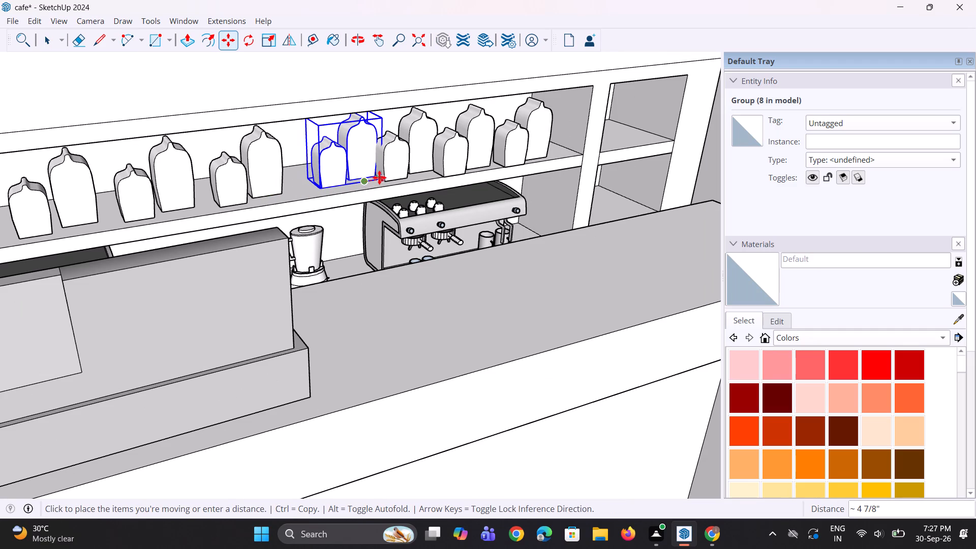
left_click(379, 177)
Move the fifth paper-bag group from the circular-art end about 5" along the shelf towards the fourth group.
key("space")
key("space")
left_click(279, 171)
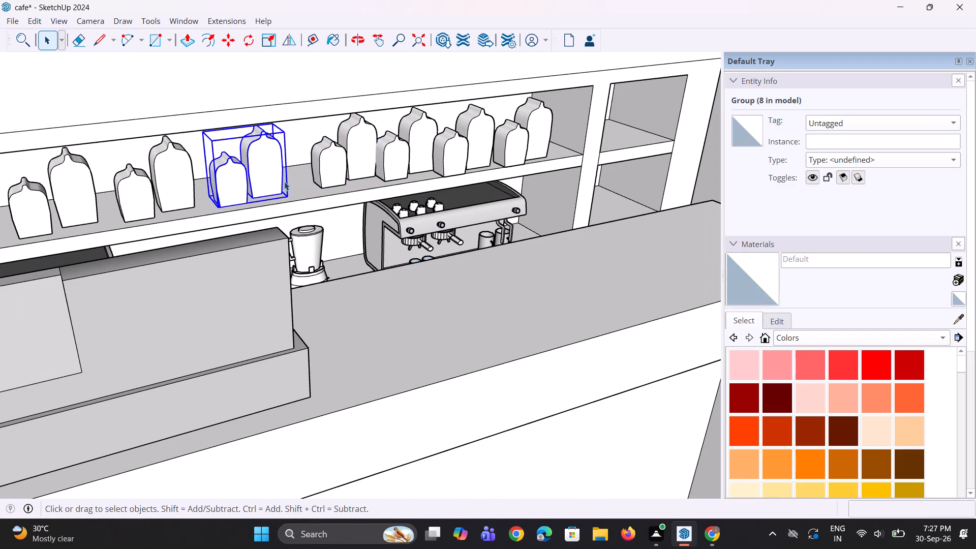
scroll(287, 184, "up", 2)
key("m")
left_click(290, 197)
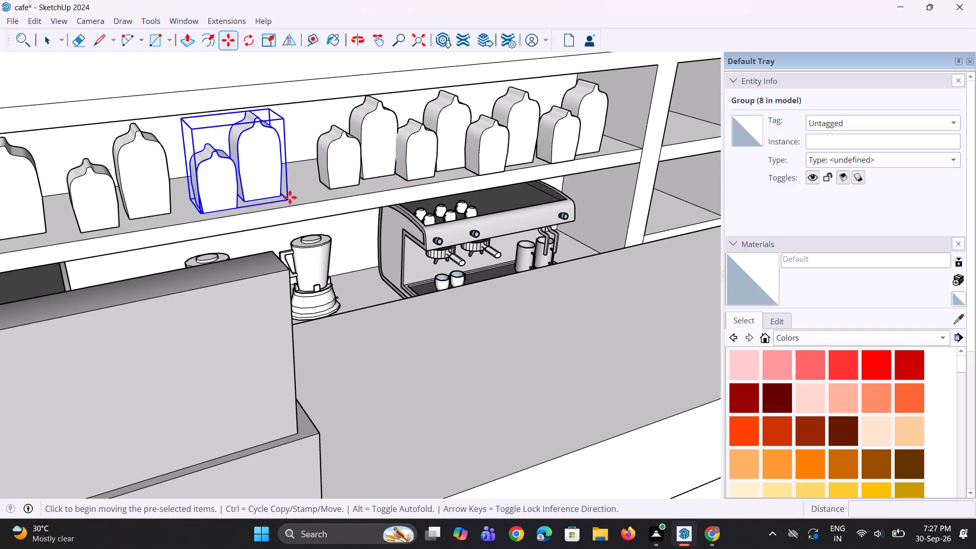
left_click(312, 196)
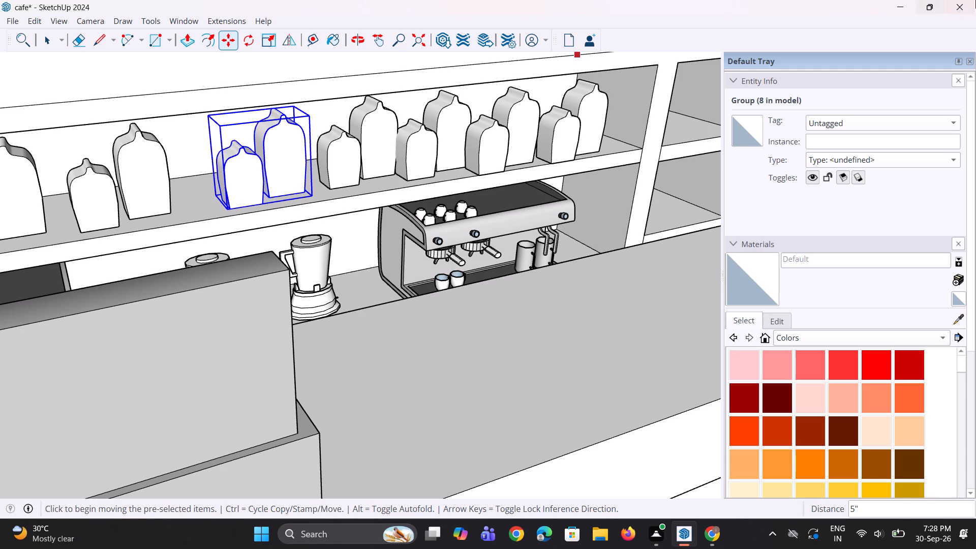
Shift the same fifth paper-bag group a further 3 11/16" along the shelf, closing the gap to the fourth group.
scroll(343, 402, "down", 3)
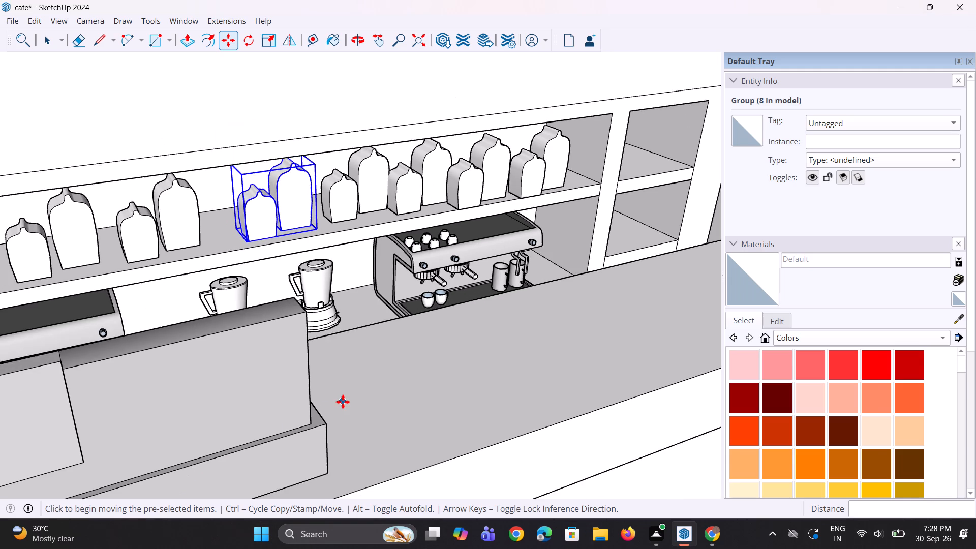
scroll(308, 276, "up", 2)
scroll(302, 222, "up", 3)
left_click(333, 222)
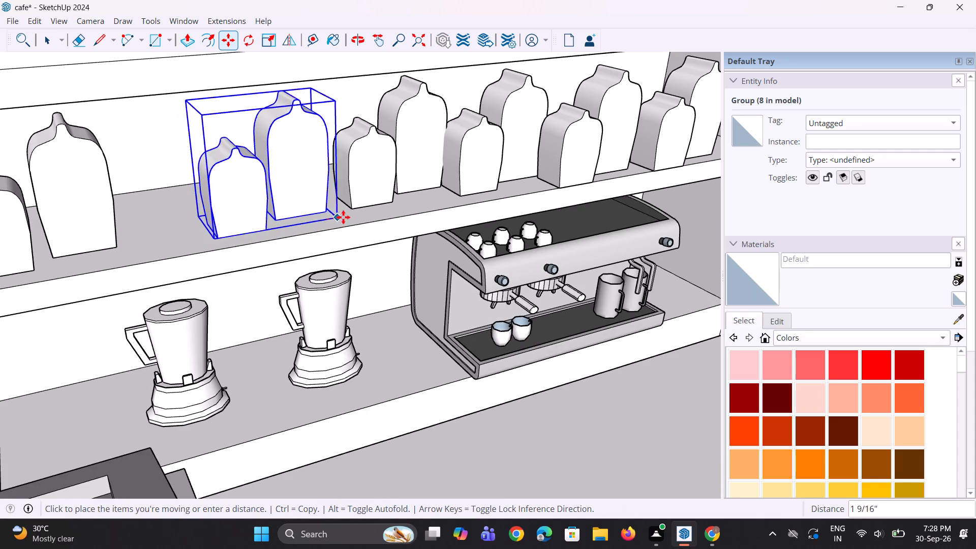
left_click(351, 215)
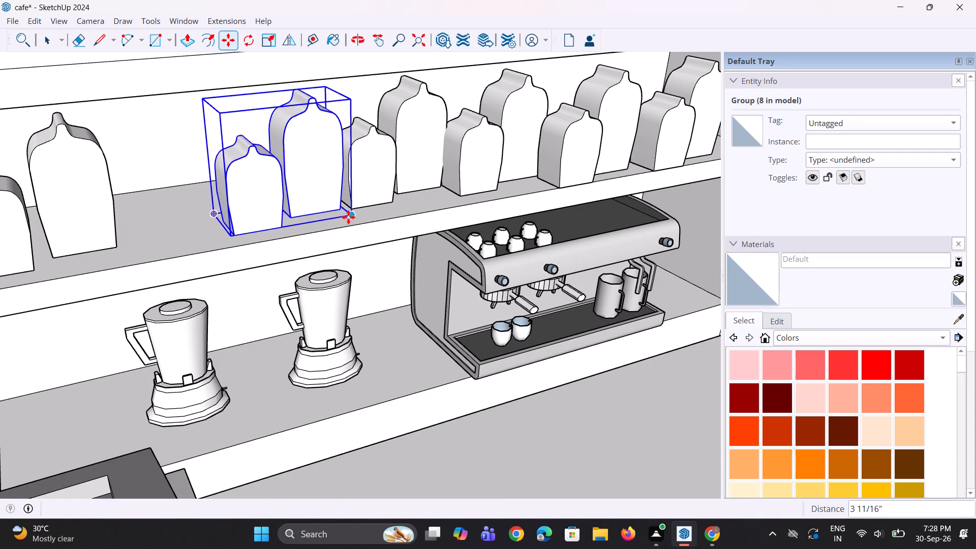
Move the sixth paper-bag group from the circular-art end about 1' along the shelf, close to the fifth group.
scroll(346, 219, "down", 7)
key("space")
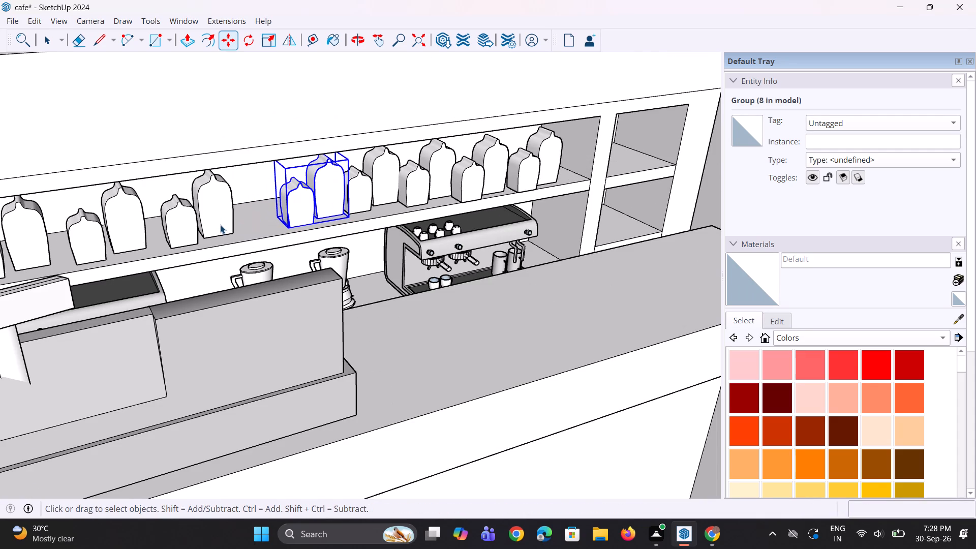
left_click(220, 225)
scroll(230, 237, "up", 2)
key("m")
left_click(235, 234)
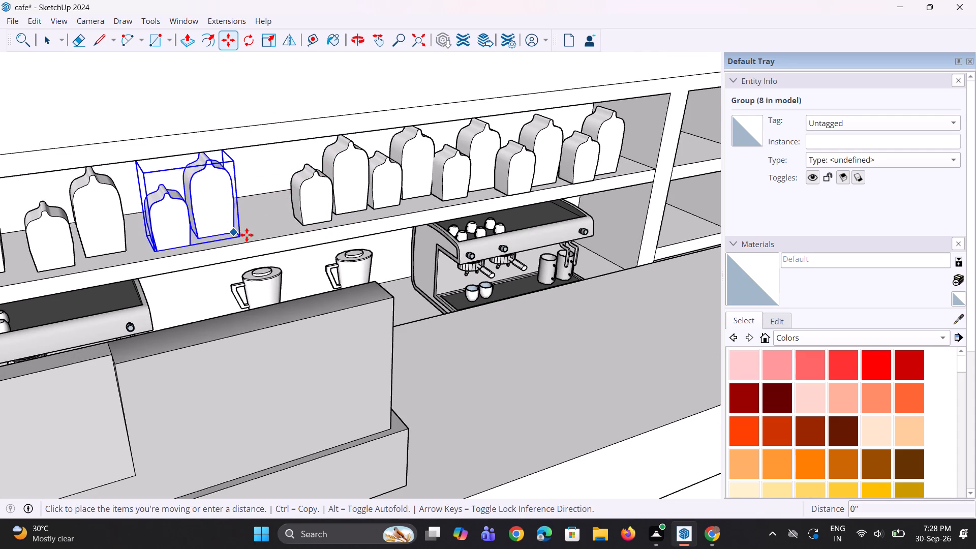
left_click(291, 230)
scroll(338, 242, "down", 4)
scroll(186, 224, "up", 2)
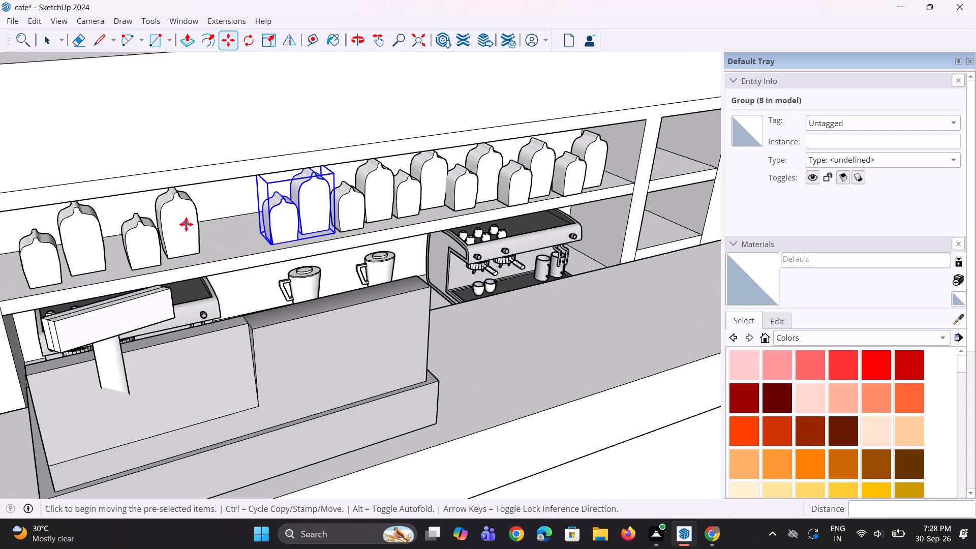
Move the seventh paper-bag group from the circular-art end about 1' 2 11/16" along the shelf towards the sixth group.
key("v")
key("space")
left_click(184, 254)
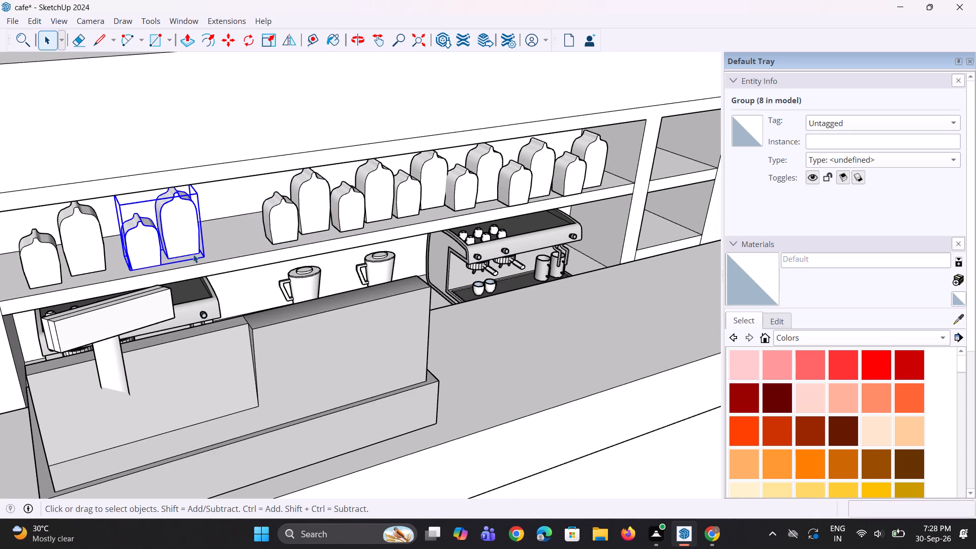
key("m")
left_click(195, 254)
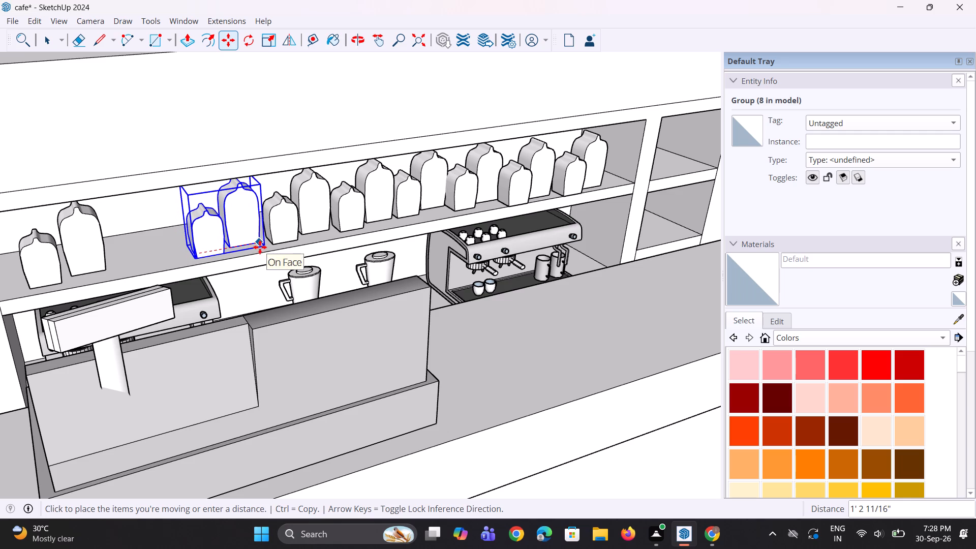
left_click(260, 247)
scroll(254, 252, "down", 3)
Copy the paper-bag group at the far end from the circular art along the shelf into the gap before the seventh group.
key("space")
left_click(135, 257)
scroll(137, 265, "up", 1)
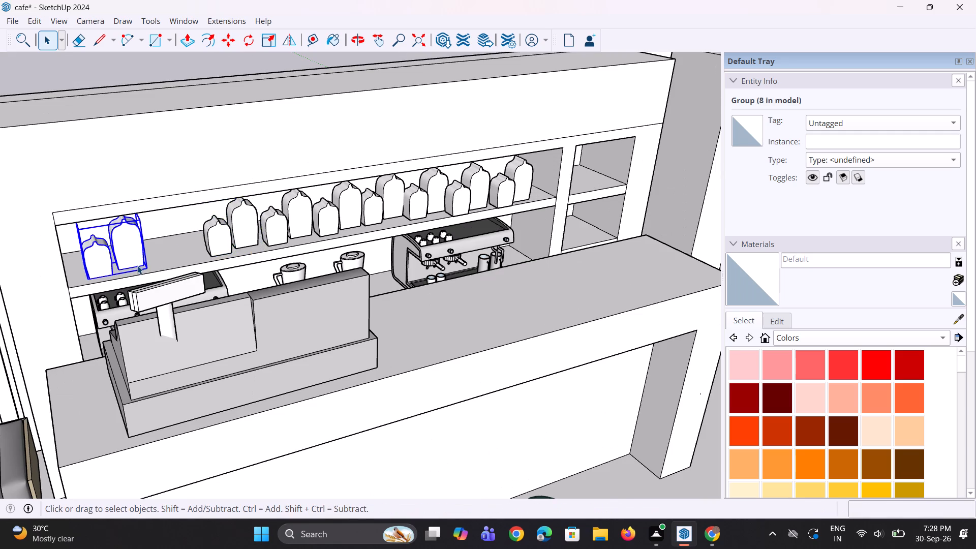
scroll(137, 265, "up", 2)
key("m")
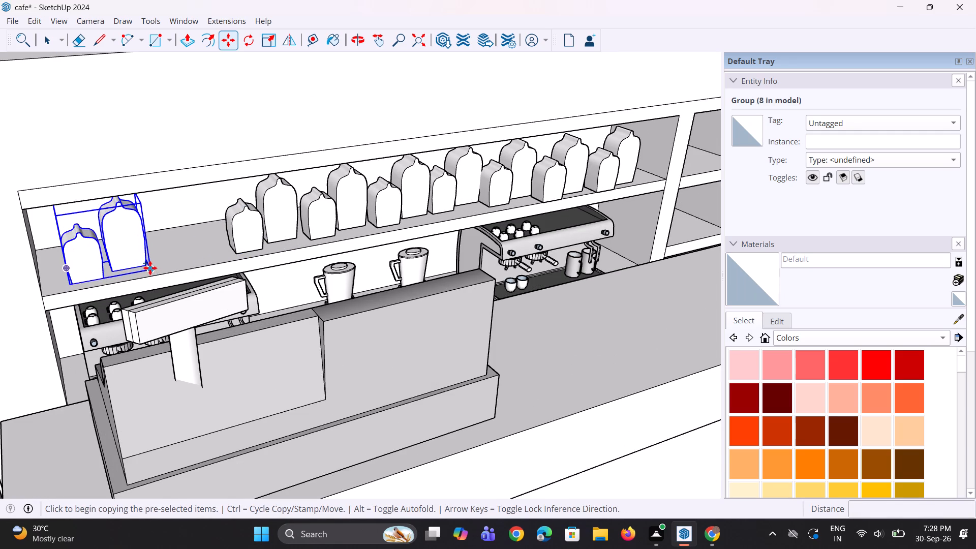
left_click(150, 268)
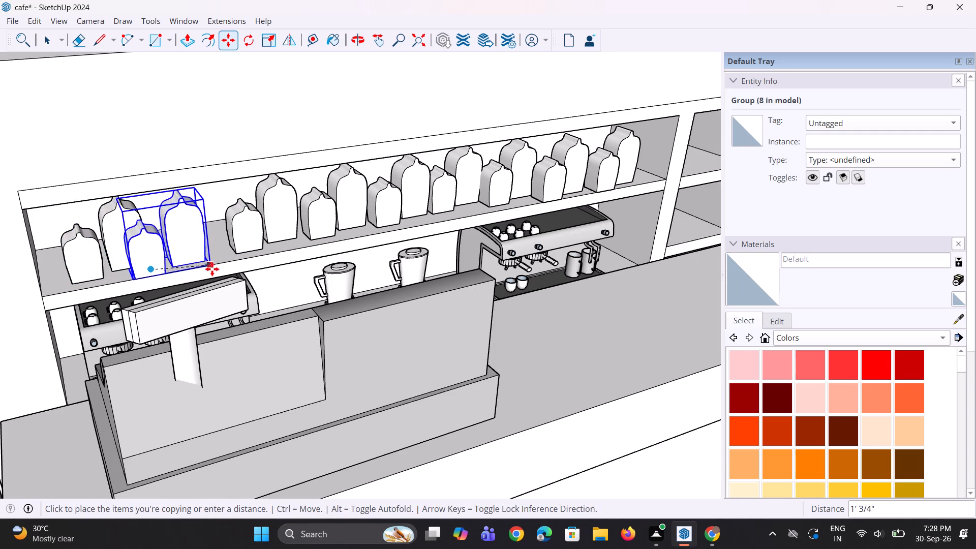
left_click(224, 265)
scroll(258, 263, "down", 4)
key("space")
key("space")
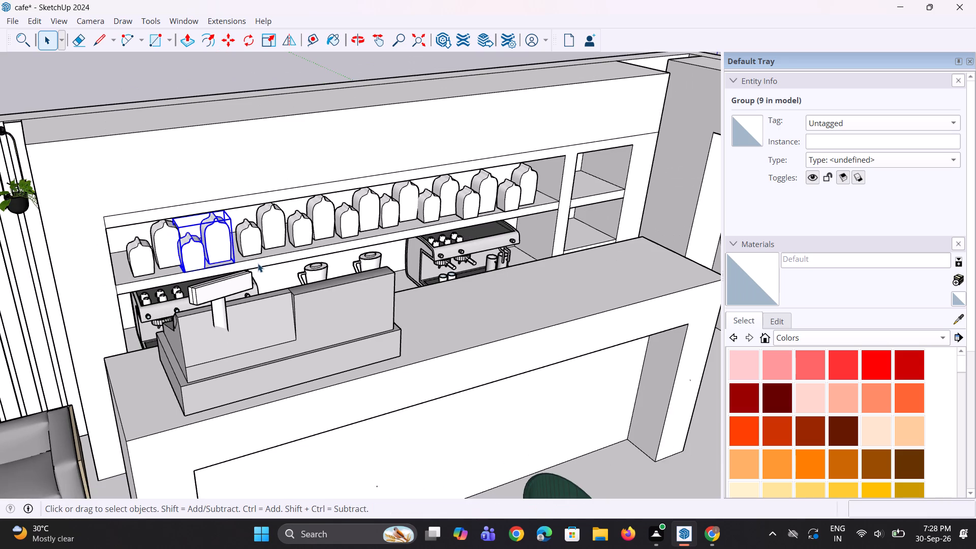
scroll(253, 328, "down", 4)
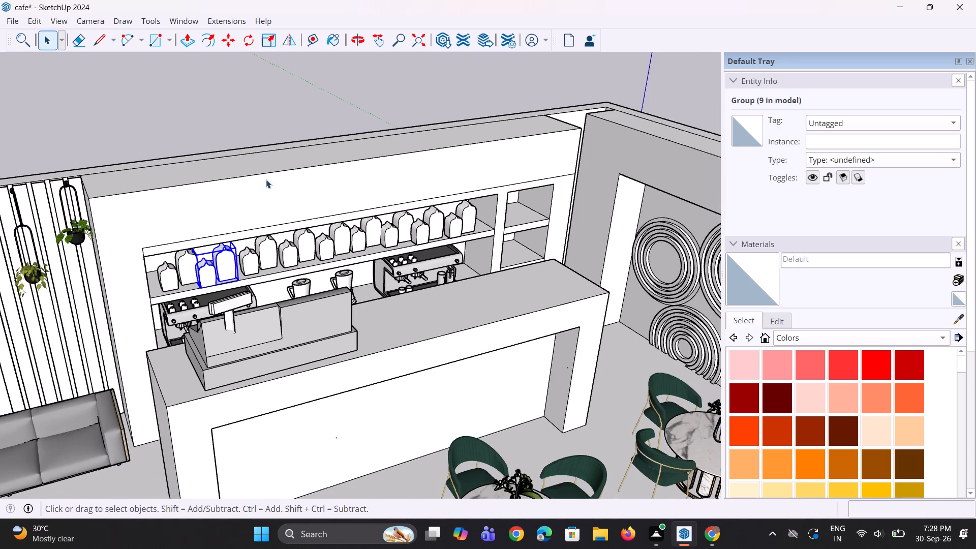
left_click(298, 105)
Import the green tea box model 无标题 and place it on the lower shelf beside the coffee machine nearest the circular art.
middle_click_drag(184, 362, 165, 329)
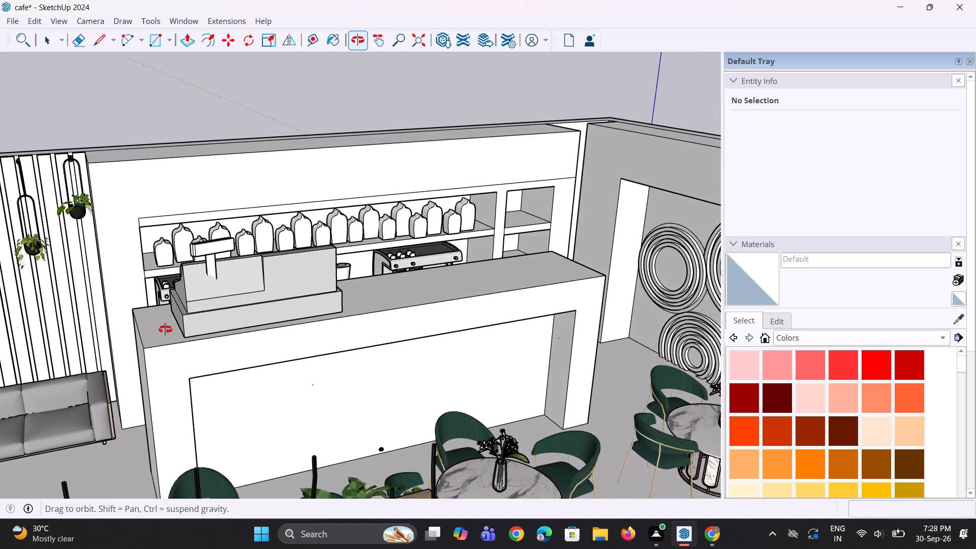
middle_click_drag(165, 329, 161, 373)
scroll(306, 298, "down", 3)
middle_click_drag(308, 299, 304, 332)
scroll(302, 325, "up", 2)
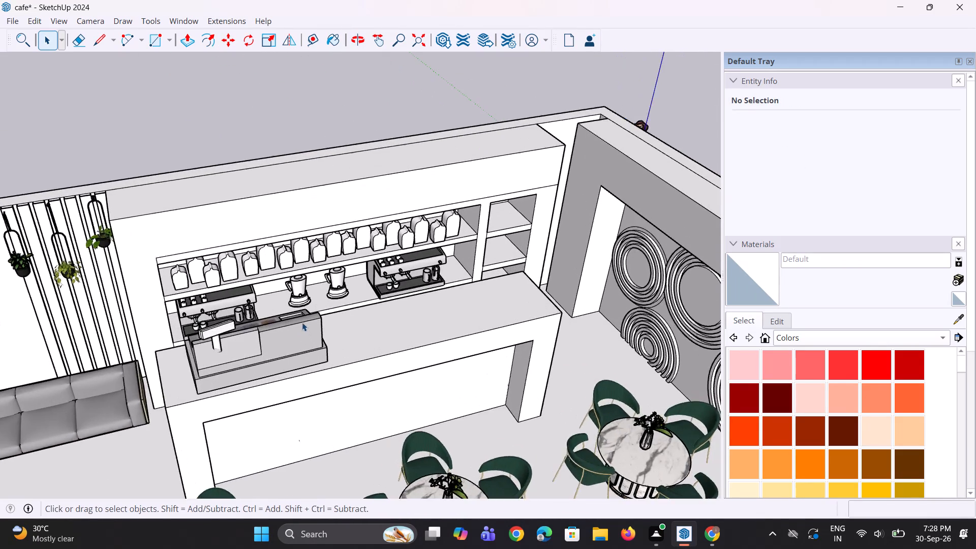
scroll(302, 322, "up", 3)
left_click(9, 23)
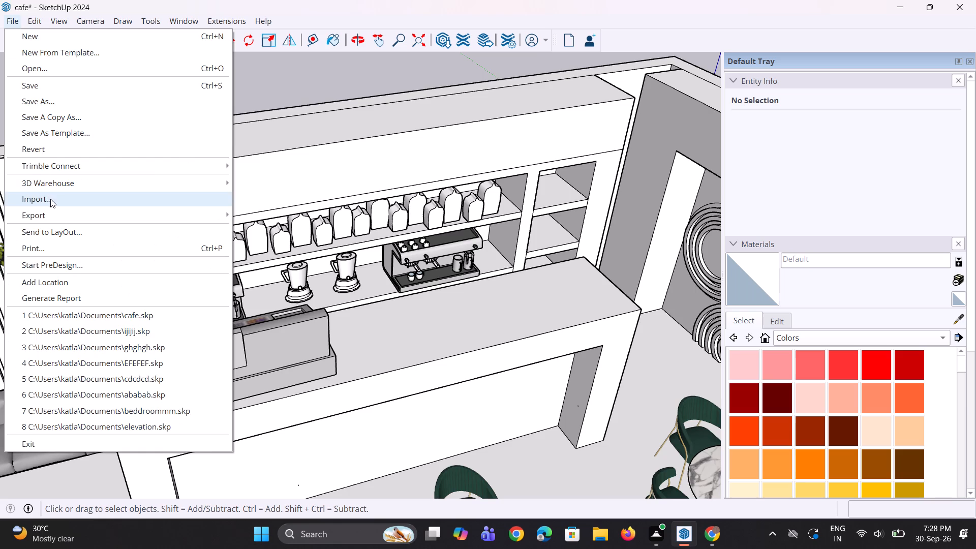
left_click(51, 199)
scroll(264, 206, "down", 2)
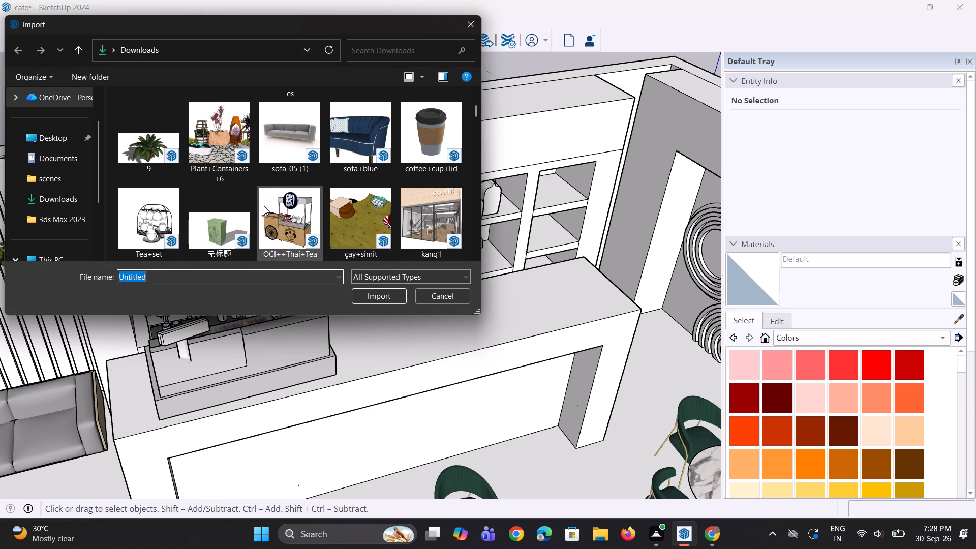
scroll(258, 222, "down", 1)
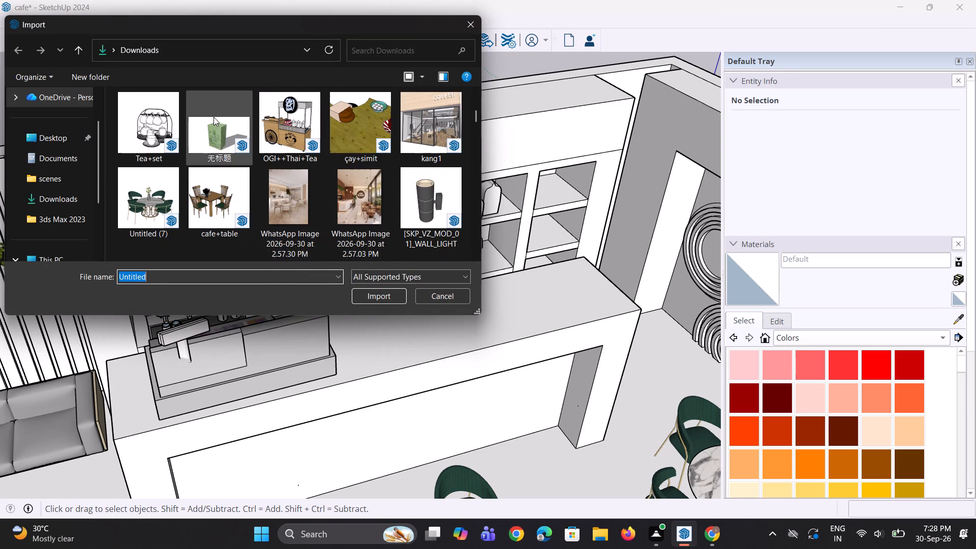
left_click(213, 117)
left_click(369, 299)
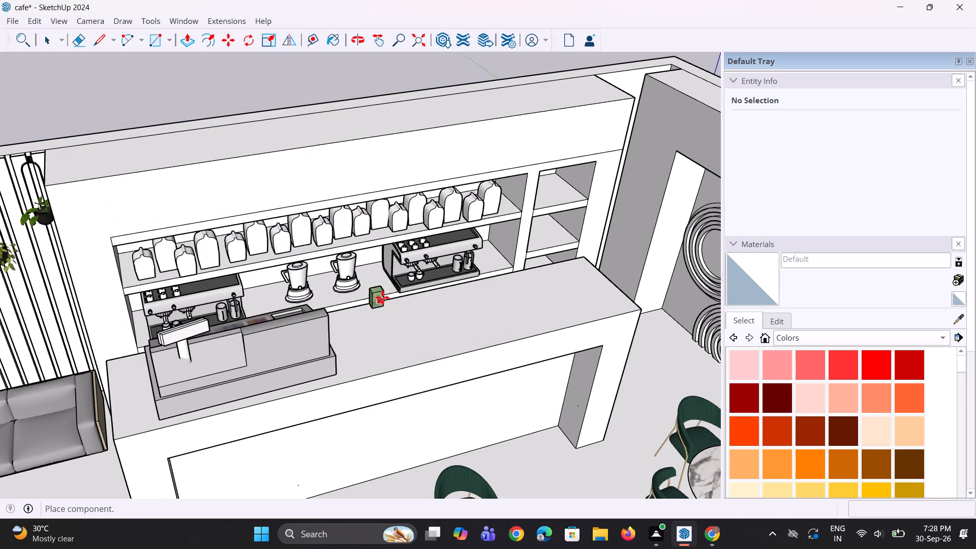
scroll(491, 255, "up", 5)
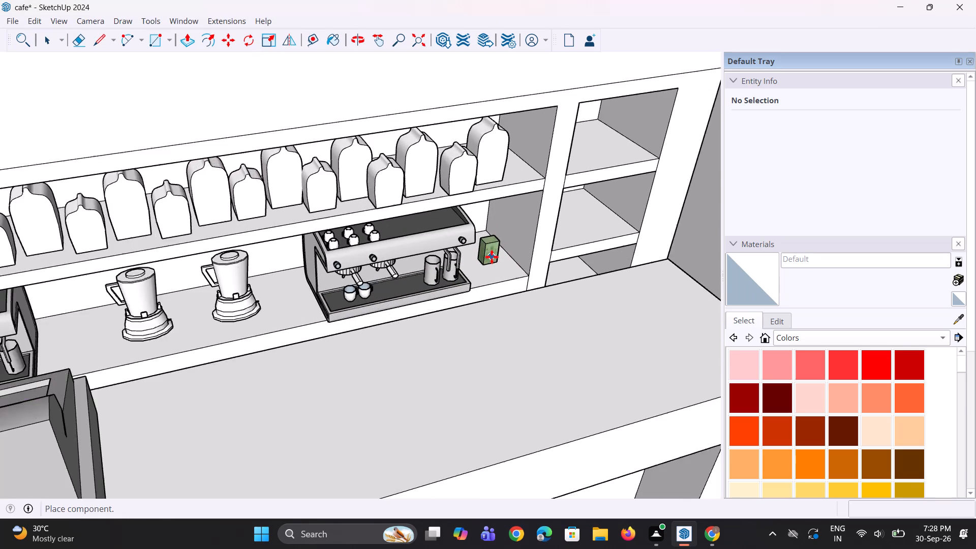
scroll(492, 257, "up", 2)
left_click(492, 257)
Scale the green tea box up uniformly by a factor of about 1.6.
scroll(489, 270, "up", 1)
middle_click_drag(489, 270, 486, 251)
scroll(486, 251, "up", 3)
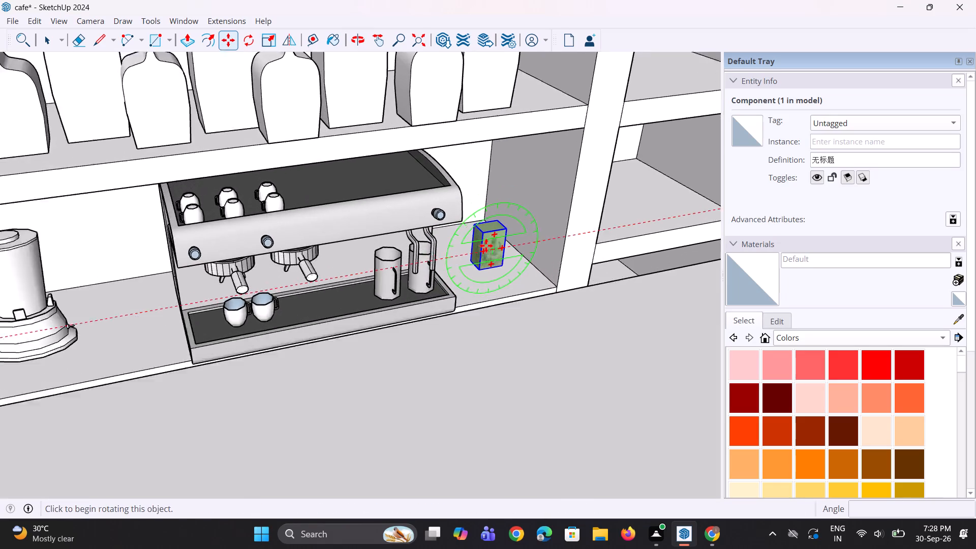
scroll(486, 246, "up", 3)
key("s")
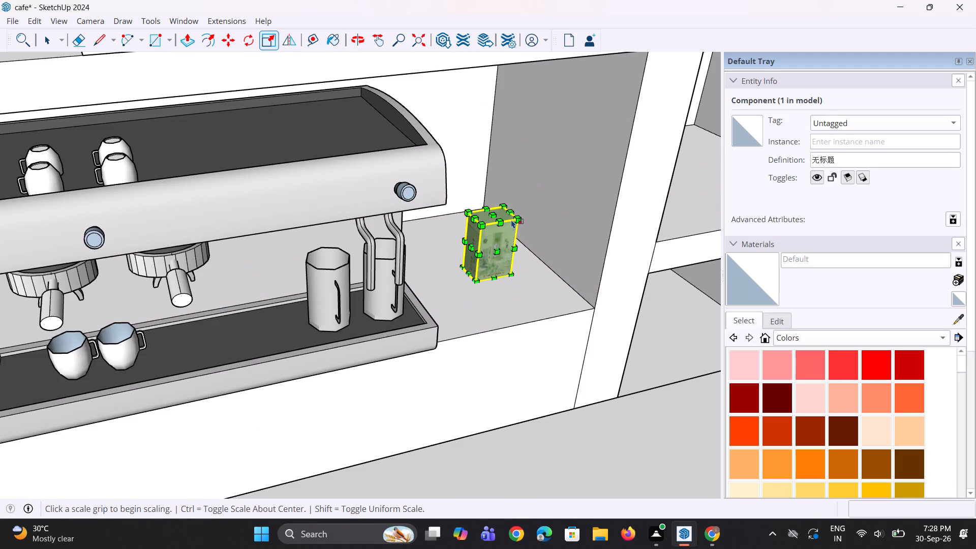
left_click(515, 219)
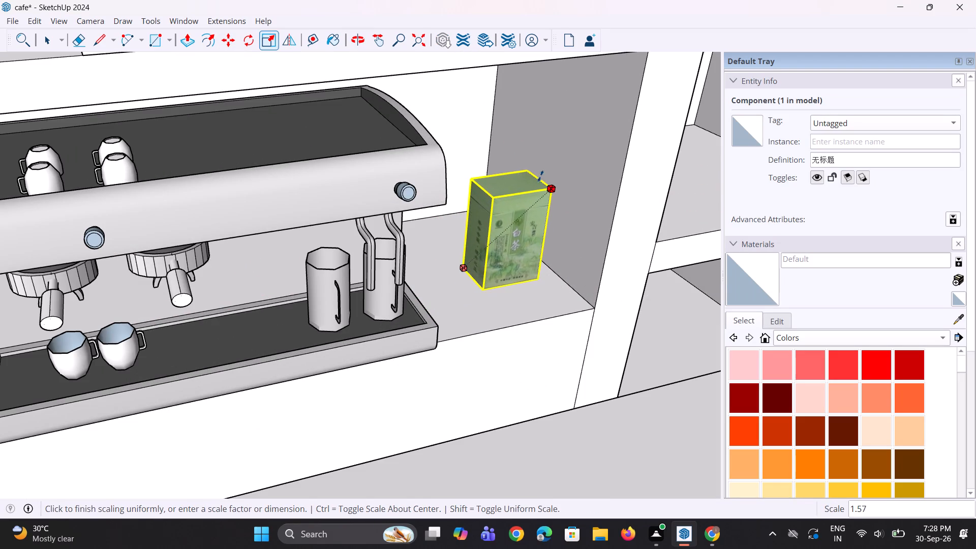
left_click(542, 170)
middle_click_drag(448, 284, 464, 290)
scroll(469, 266, "up", 3)
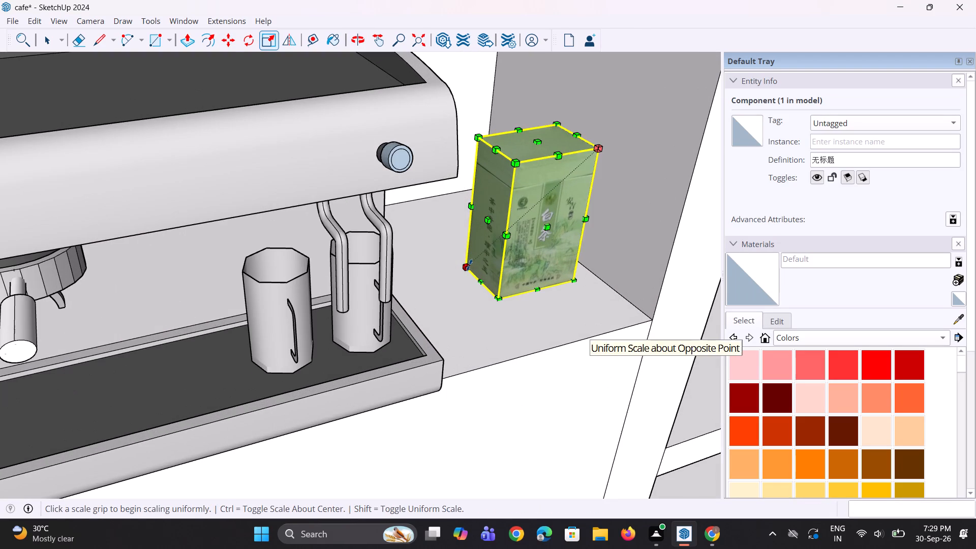
Move the green tea box about 6 1/8" towards the back of the lower shelf, next to the coffee machine.
key("m")
left_click(469, 264)
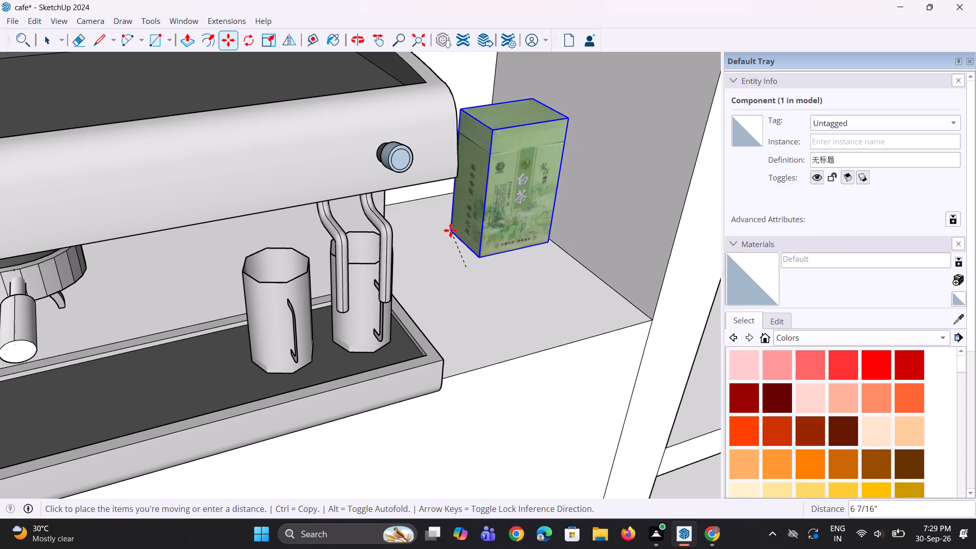
left_click(437, 231)
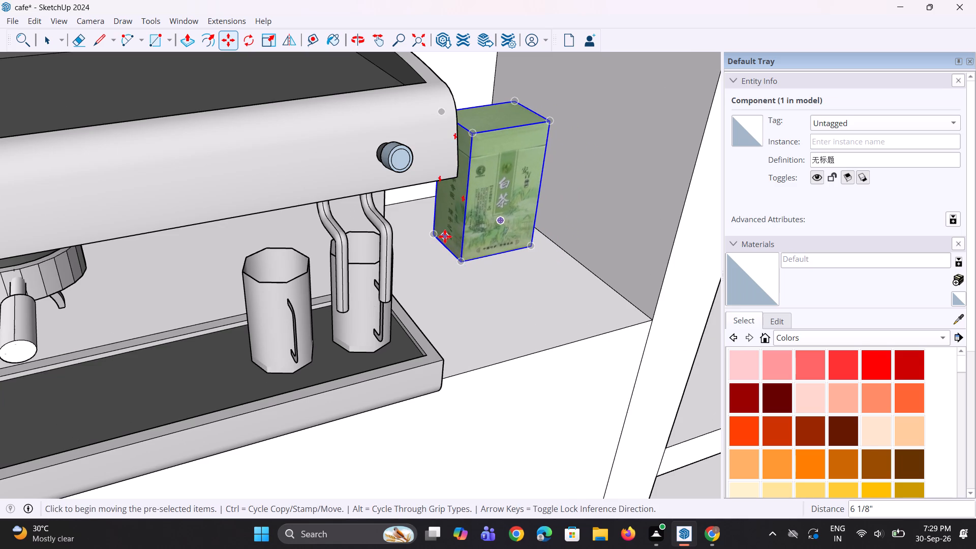
Copy the green tea box about 8 1/2" forward, towards the front edge of the lower shelf.
key("m")
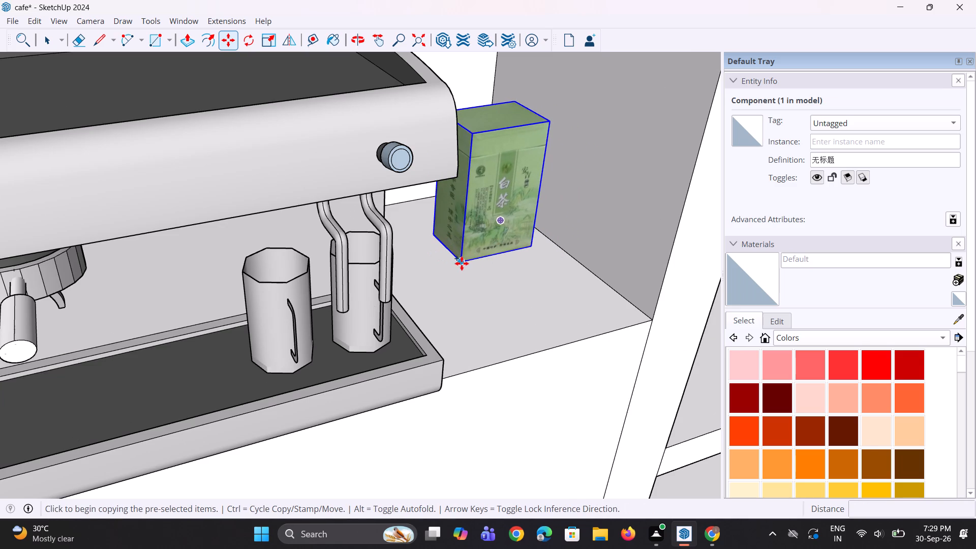
left_click(462, 263)
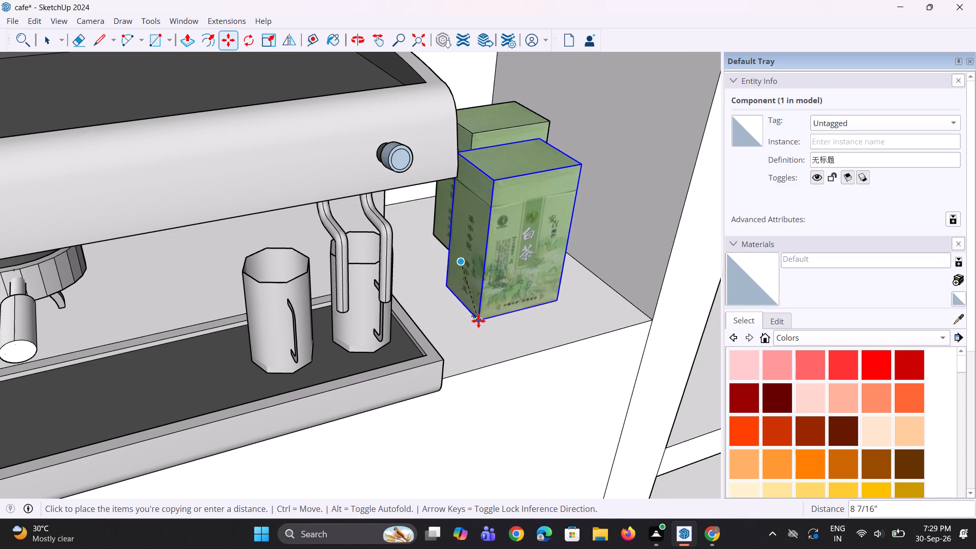
left_click(476, 325)
scroll(476, 333, "down", 5)
middle_click_drag(478, 329, 477, 303)
scroll(477, 303, "down", 3)
key("space")
key("space")
Examine the arrangement of bags, machines and tea boxes behind the counter from several angles.
scroll(478, 303, "down", 4)
middle_click_drag(478, 302, 477, 292)
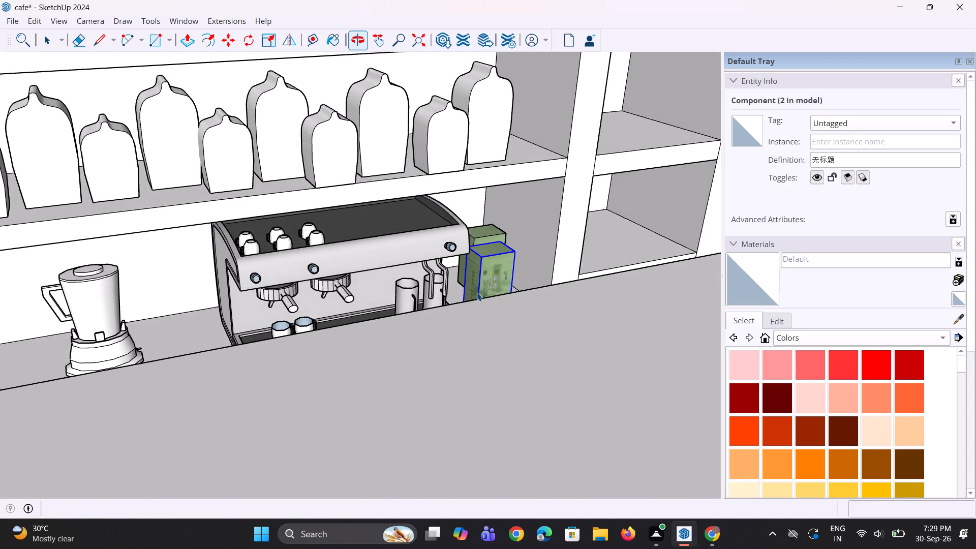
scroll(477, 292, "down", 4)
middle_click_drag(478, 289, 423, 337)
scroll(480, 307, "up", 3)
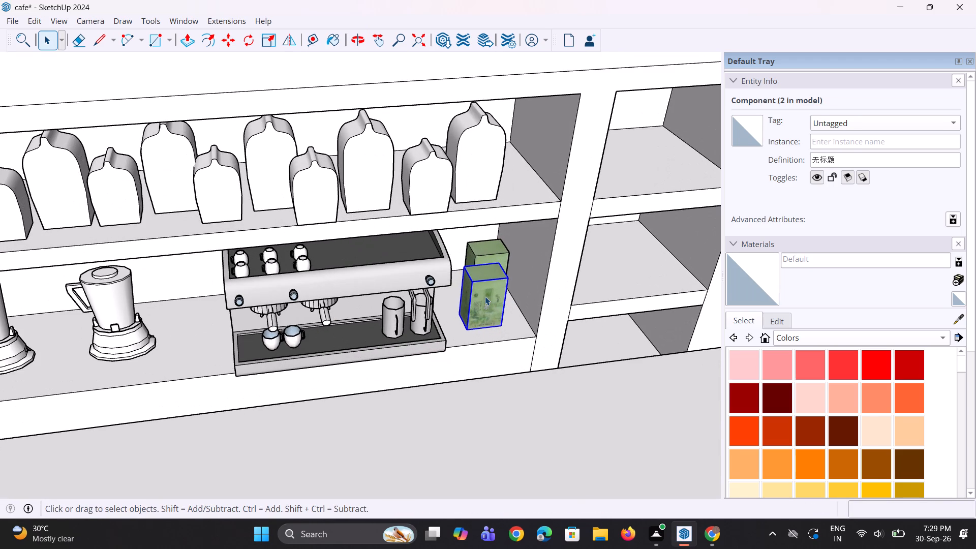
scroll(492, 309, "down", 6)
middle_click_drag(401, 314, 399, 298)
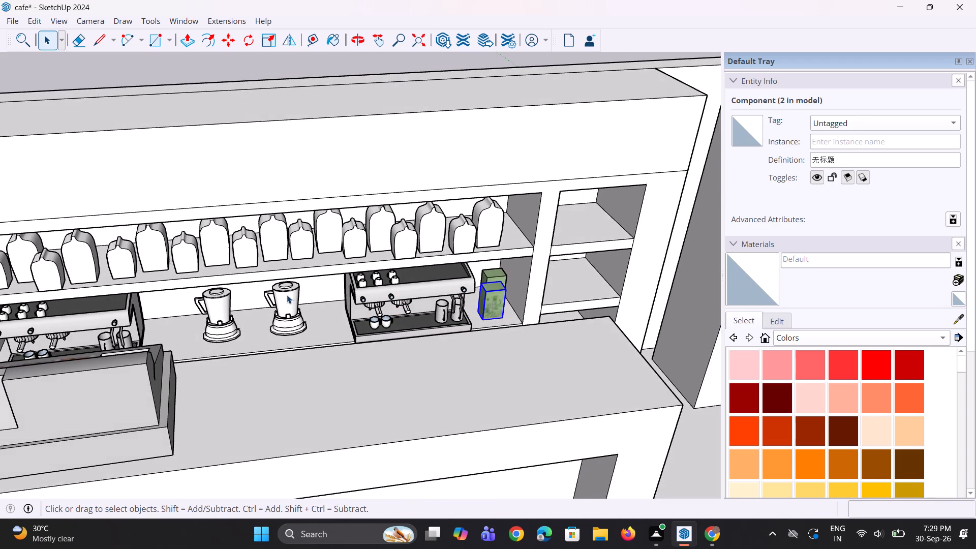
scroll(284, 295, "up", 2)
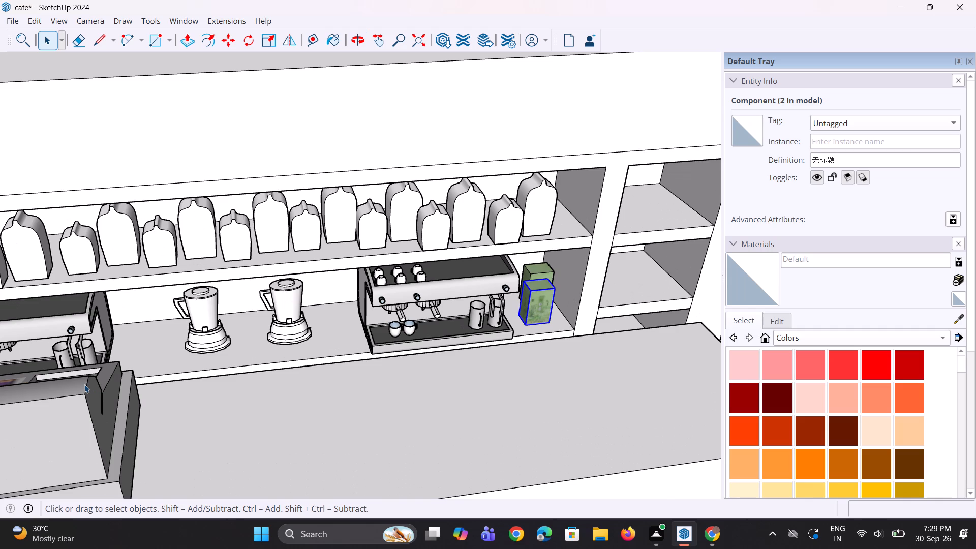
scroll(192, 338, "down", 3)
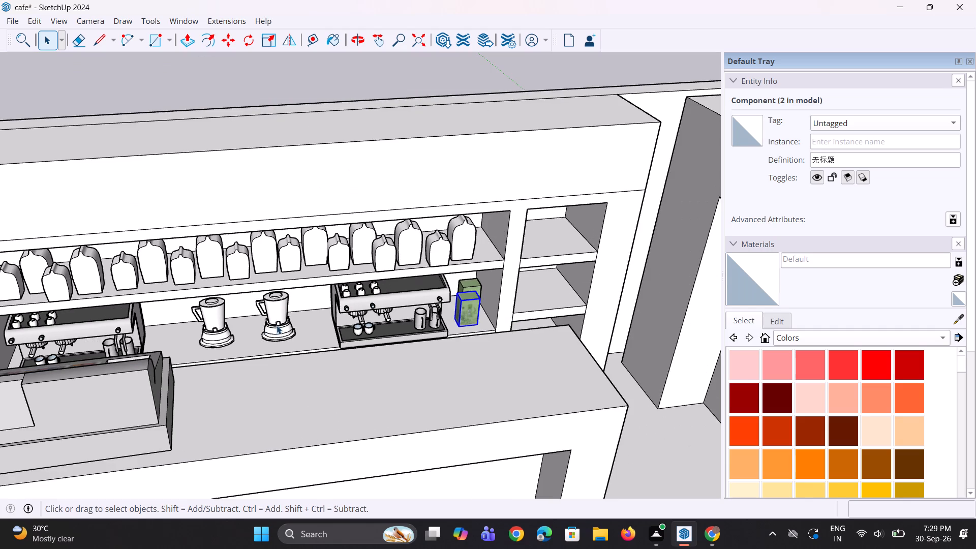
middle_click_drag(221, 351, 267, 370)
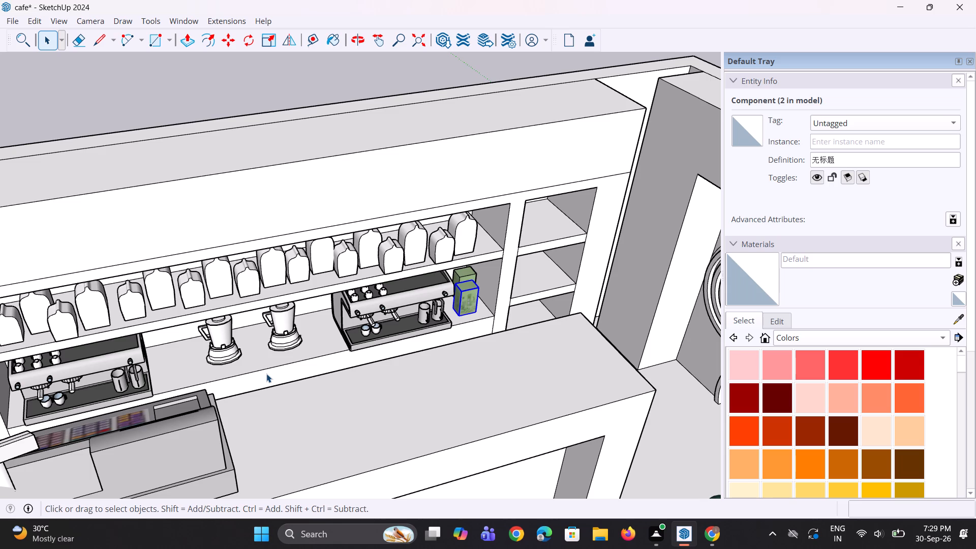
scroll(324, 320, "down", 4)
middle_click_drag(195, 389, 236, 347)
scroll(203, 364, "up", 3)
middle_click_drag(208, 371, 218, 406)
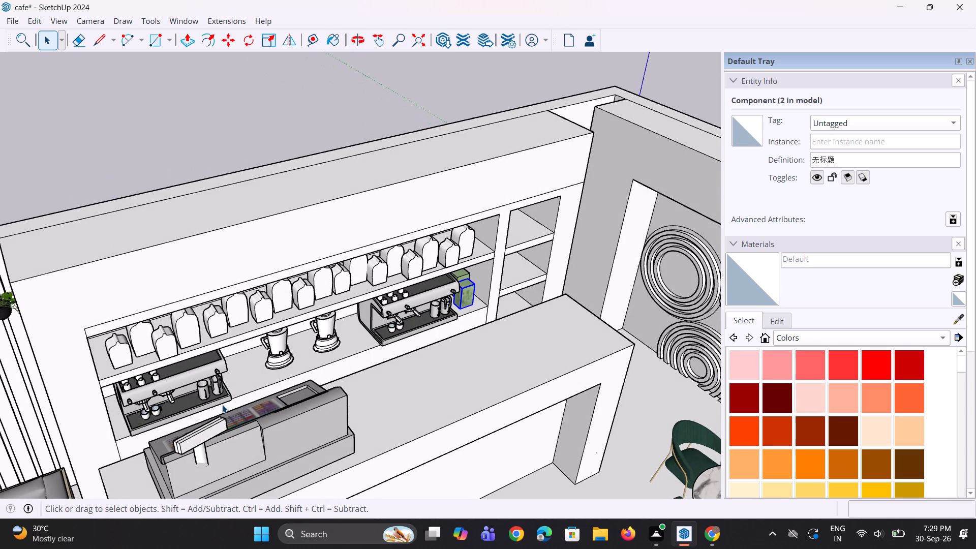
Import the coffee+cup+lid model and place it on the top shelf of the narrow shelf column beside the paper bags.
left_click(19, 22)
left_click(127, 205)
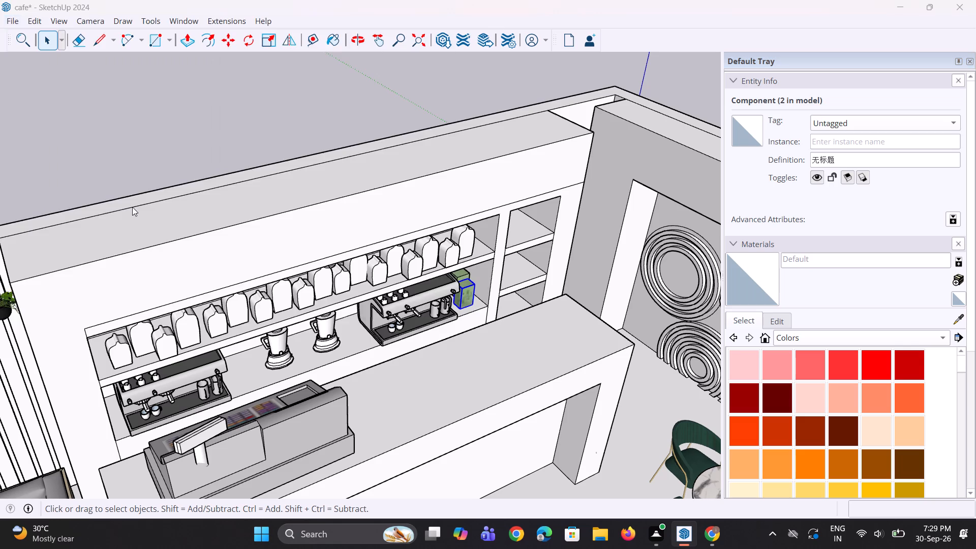
scroll(309, 212, "down", 2)
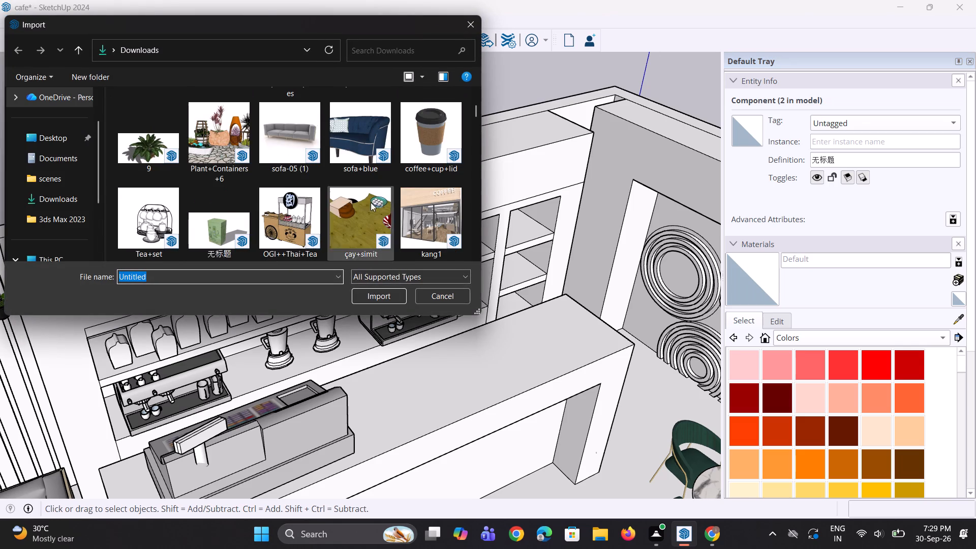
left_click(457, 135)
left_click(398, 294)
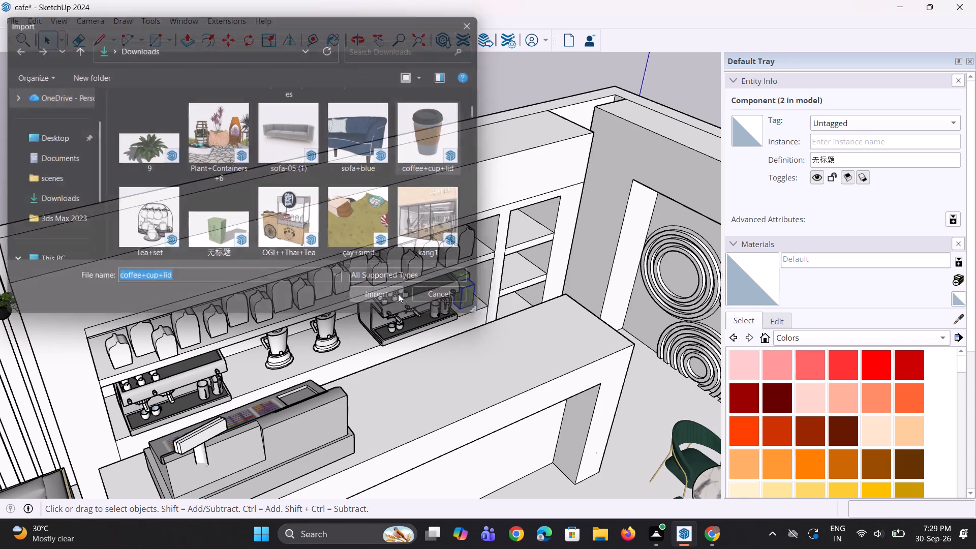
middle_click_drag(495, 322, 479, 314)
left_click(607, 297)
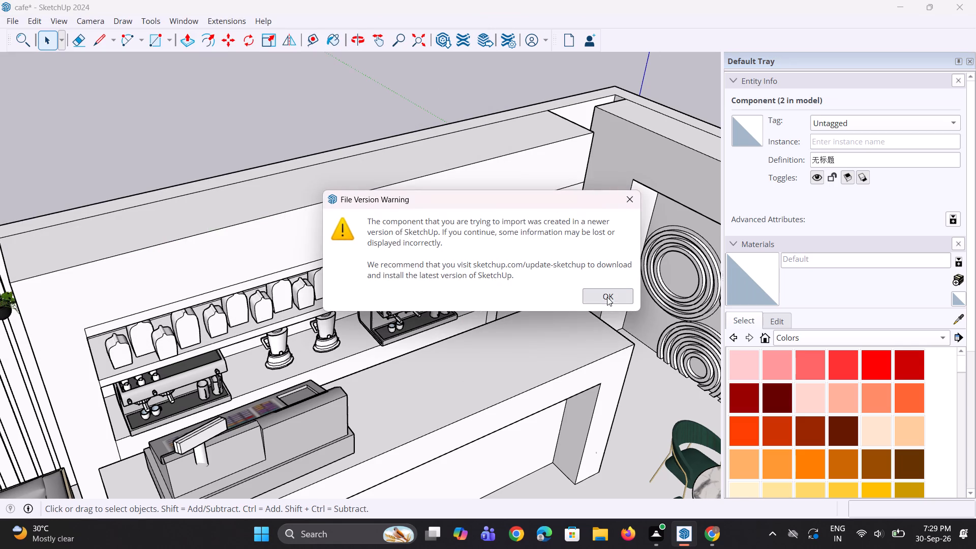
scroll(534, 247, "up", 7)
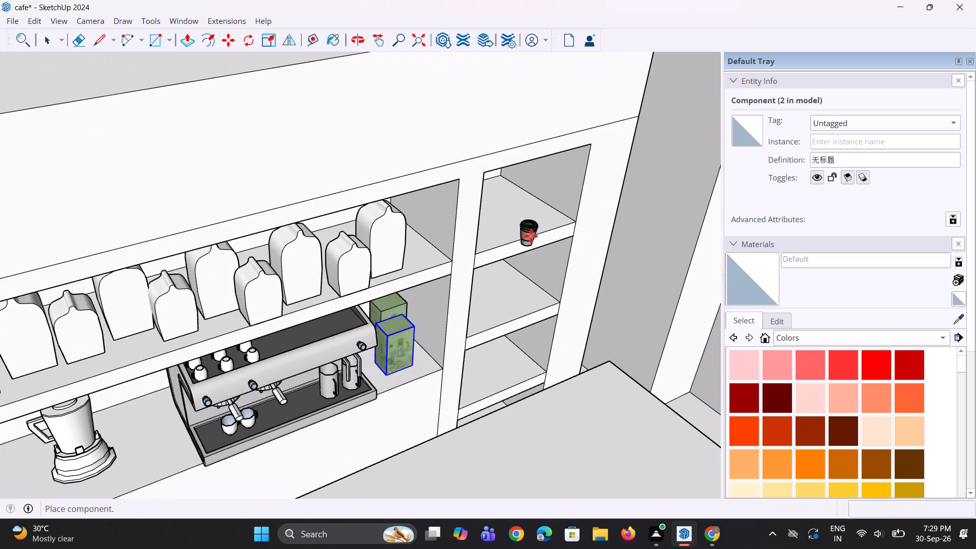
left_click(517, 219)
Scale the coffee cup up uniformly by a factor of about 1.65, then again by about 1.09.
scroll(533, 220, "up", 5)
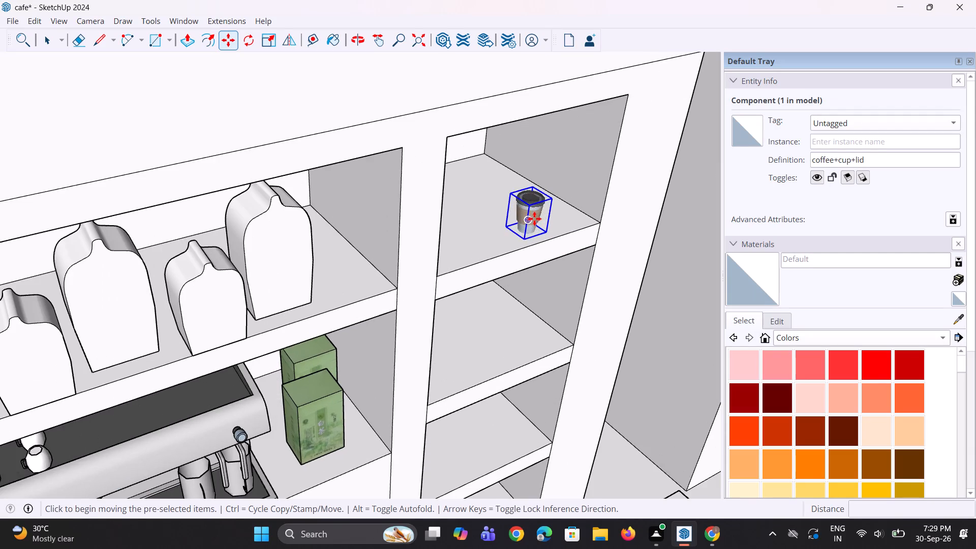
middle_click_drag(534, 219, 510, 206)
key("s")
scroll(523, 192, "up", 1)
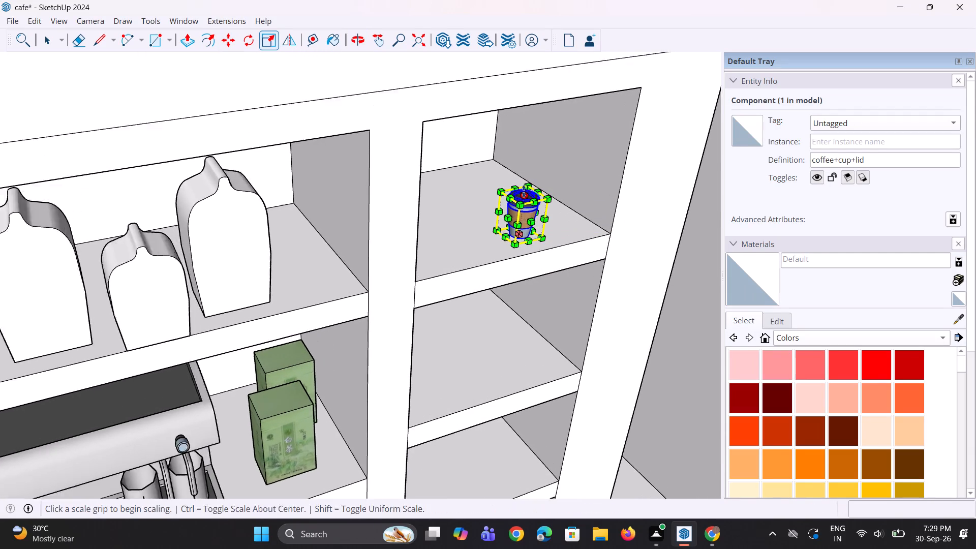
scroll(524, 191, "up", 3)
left_click(531, 186)
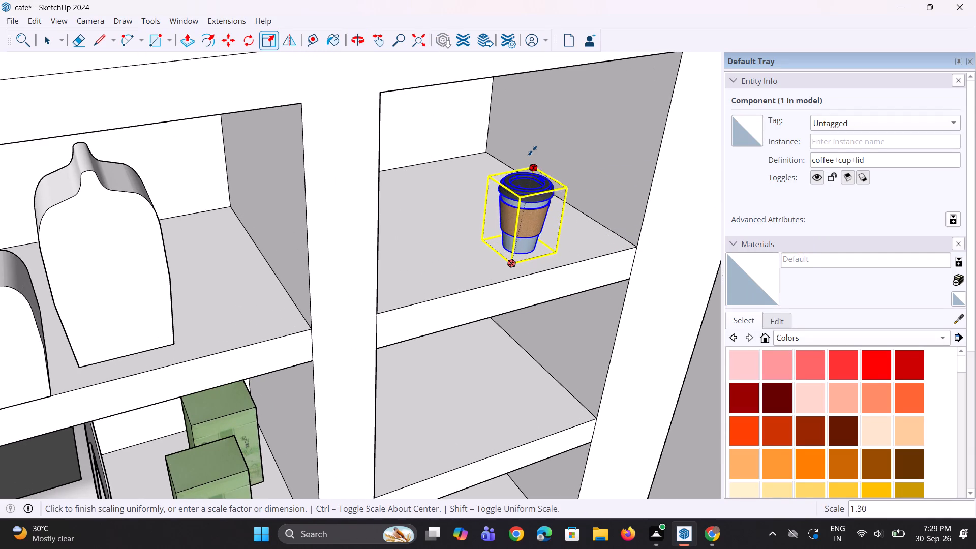
left_click(530, 134)
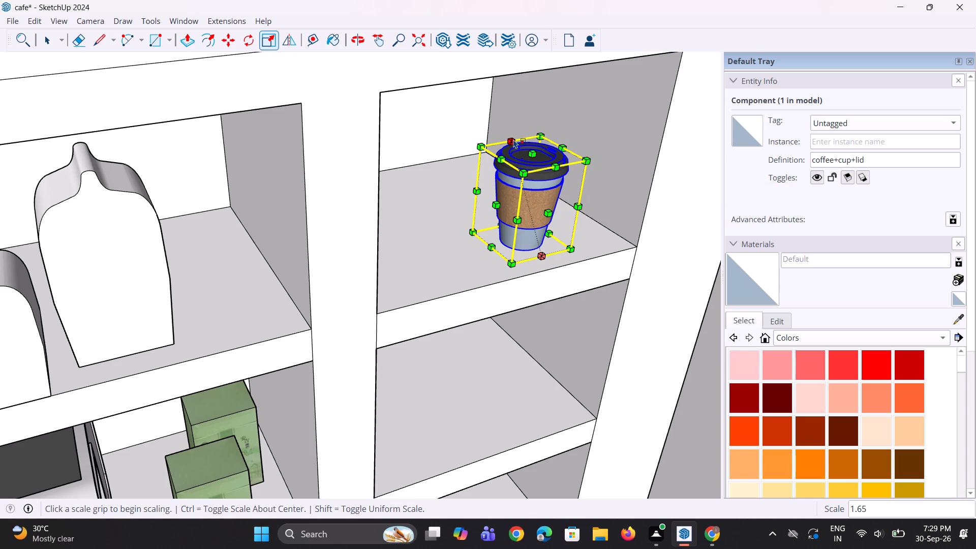
scroll(523, 137, "up", 1)
left_click(541, 135)
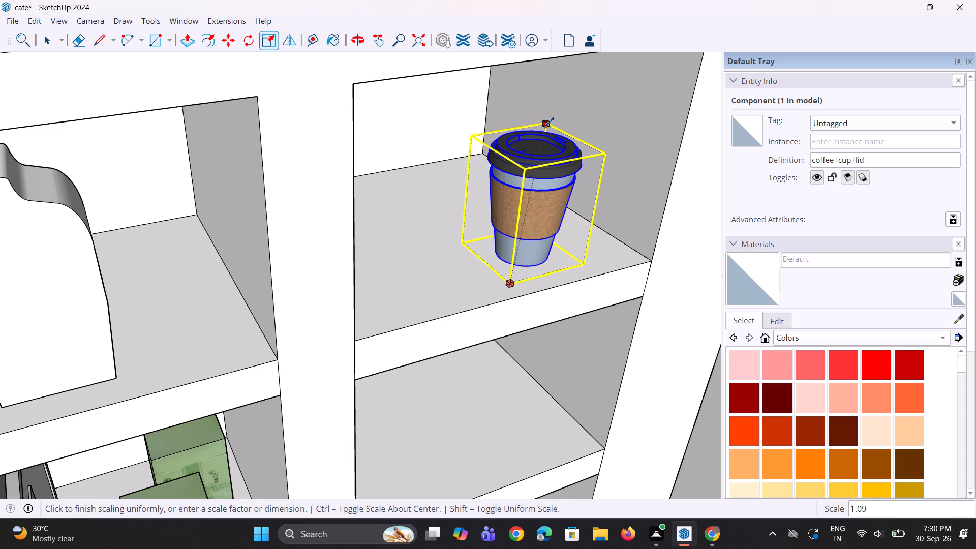
left_click(555, 110)
Copy the coffee cup about 1' 7/8" sideways along the top shelf, towards the paper bags.
middle_click_drag(518, 250, 490, 232)
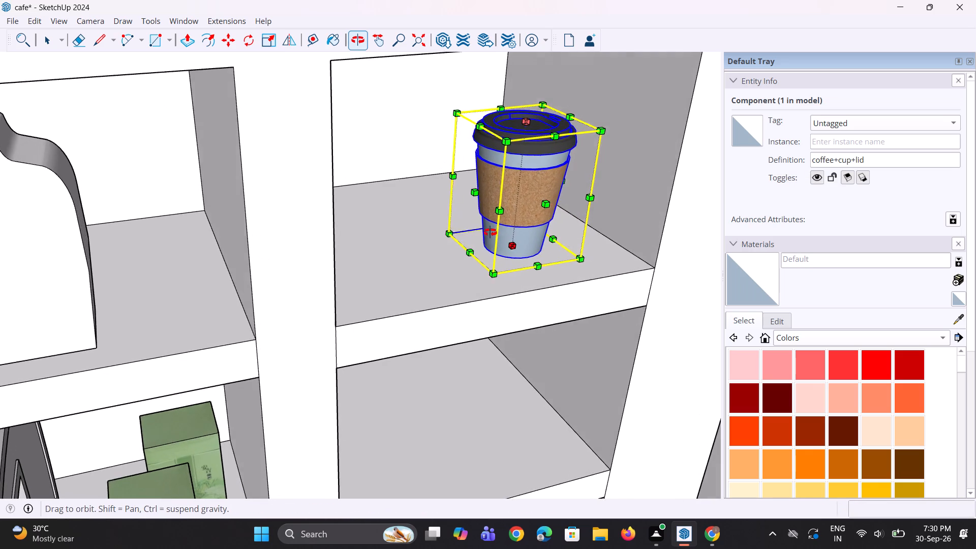
middle_click_drag(490, 232, 490, 232)
key("m")
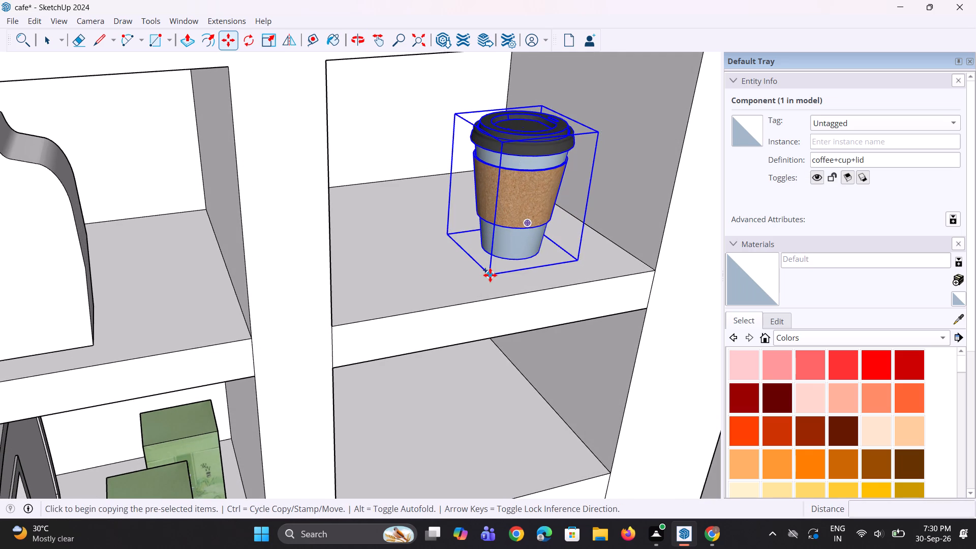
left_click(490, 276)
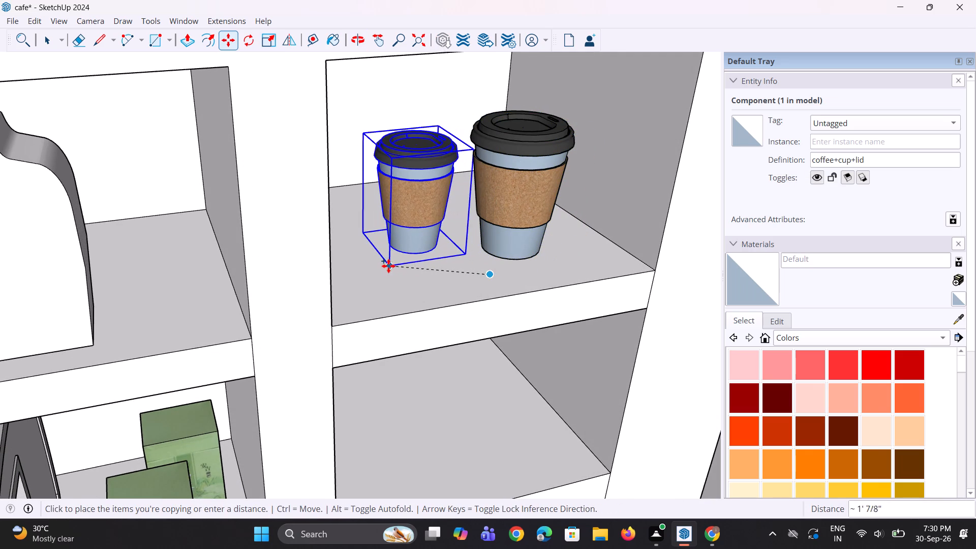
left_click(387, 266)
Scale the copied coffee cup up uniformly by a factor of about 1.22.
scroll(433, 227, "up", 3)
scroll(433, 219, "down", 2)
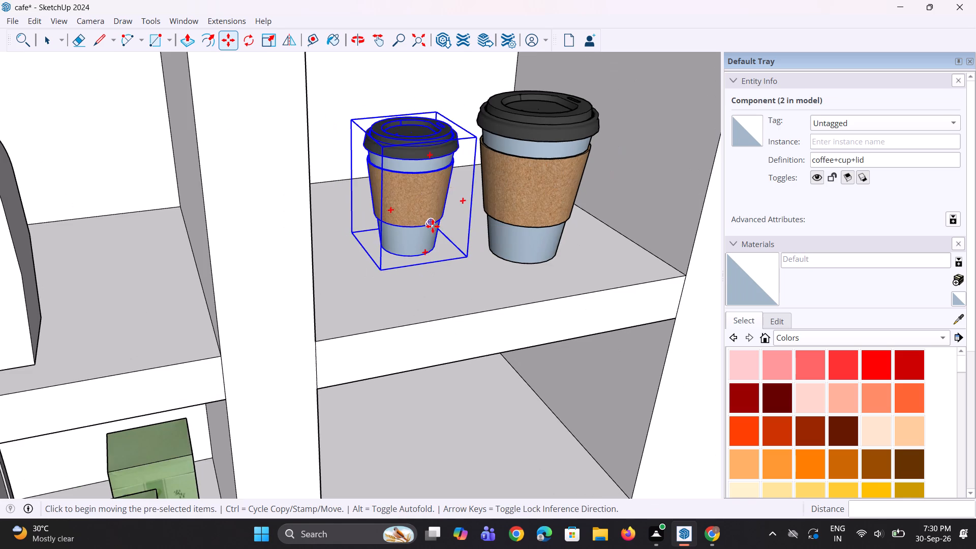
key("s")
left_click(432, 109)
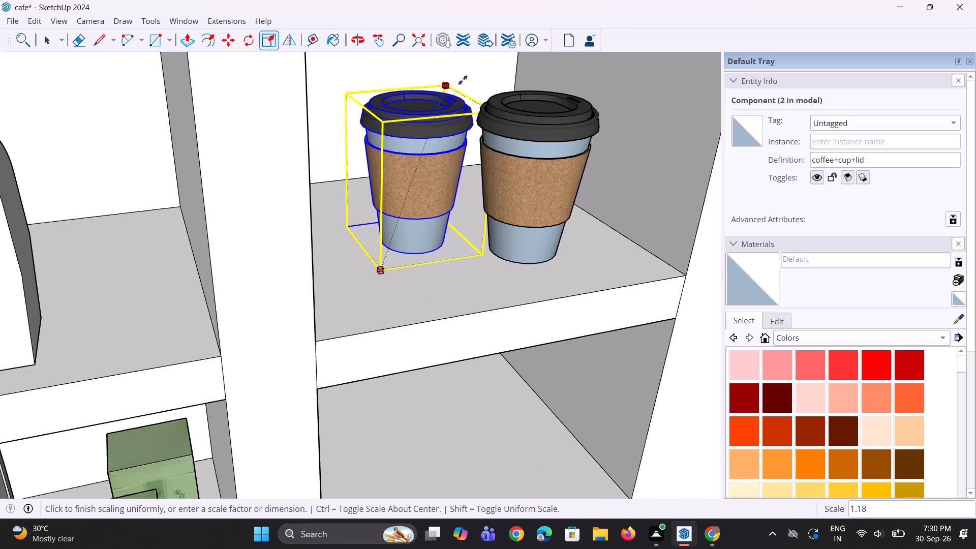
left_click(460, 84)
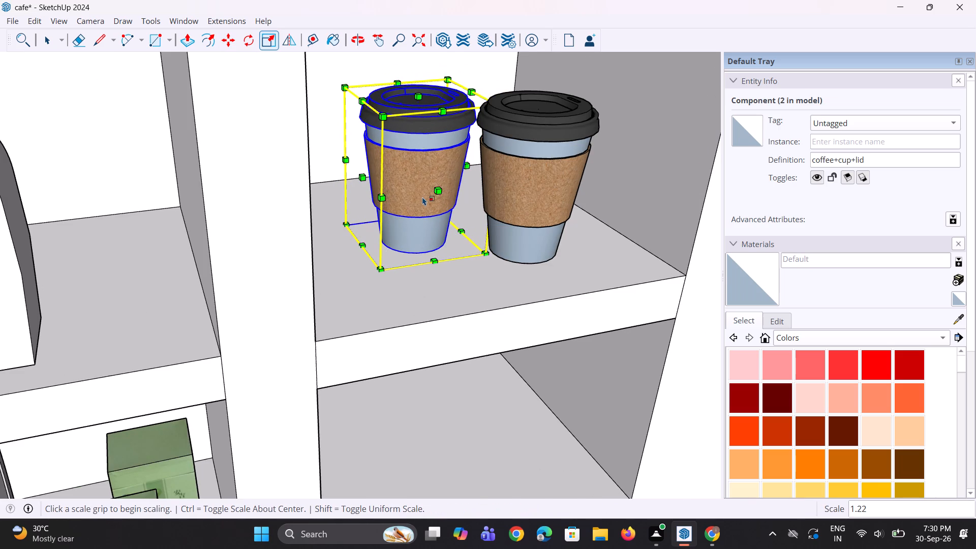
Copy the enlarged cup about 6 1/4" forward on the shelf and shift the new copy about 3 1/4" towards the paper bags.
scroll(422, 197, "down", 3)
key("n")
key("m")
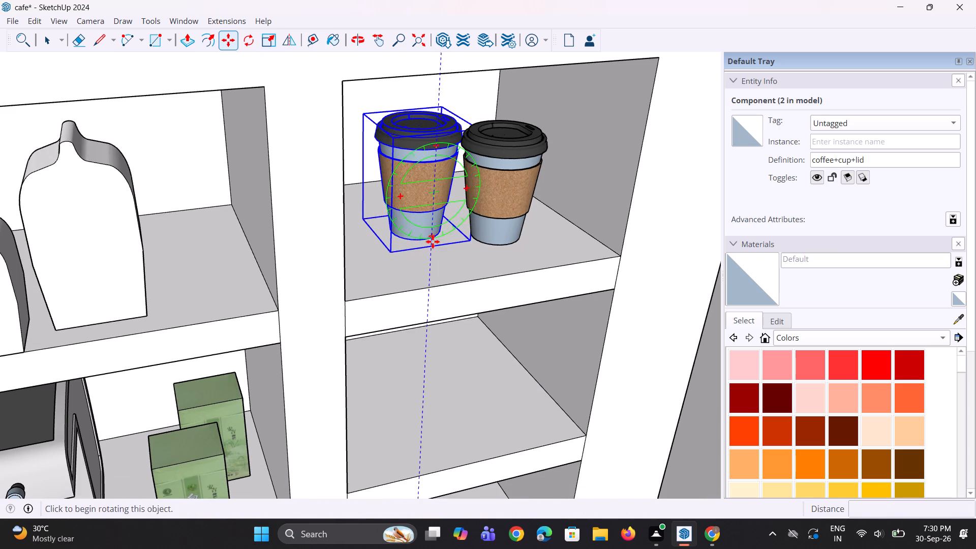
left_click(392, 254)
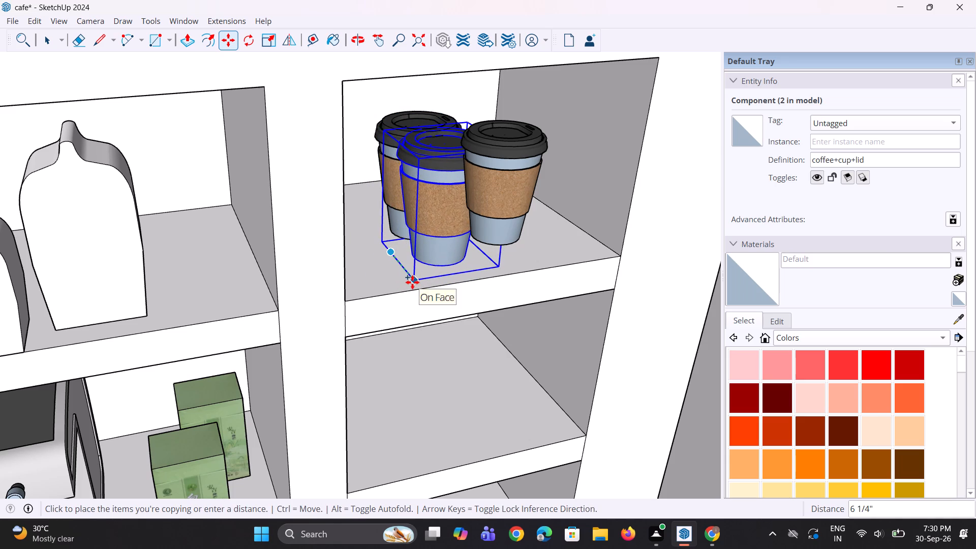
left_click(412, 282)
middle_click_drag(486, 255, 460, 256)
key("m")
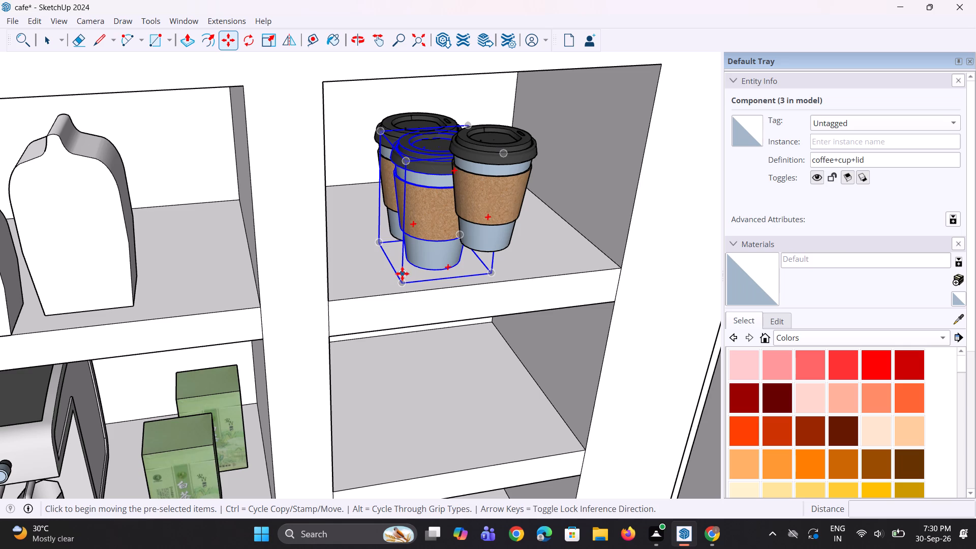
left_click(399, 285)
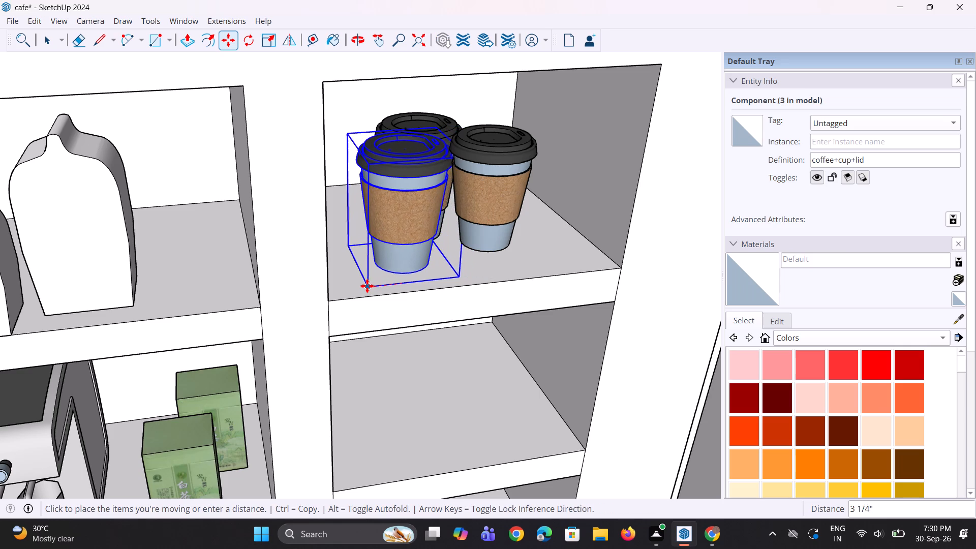
left_click(363, 285)
Move the original coffee cup about 3 1/16" towards the front edge of the shelf.
middle_click_drag(503, 242, 402, 259)
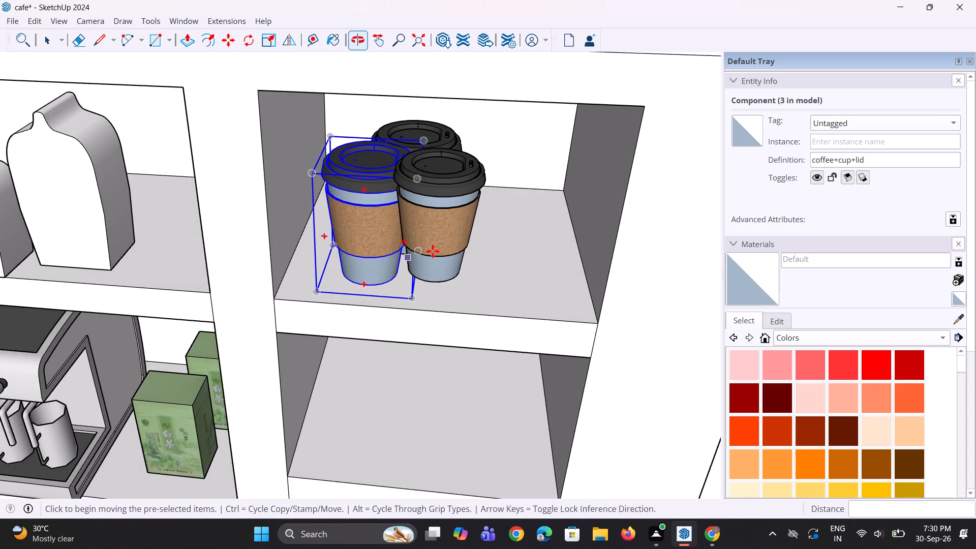
scroll(439, 246, "up", 1)
key("space")
left_click(447, 247)
middle_click_drag(463, 274, 481, 233)
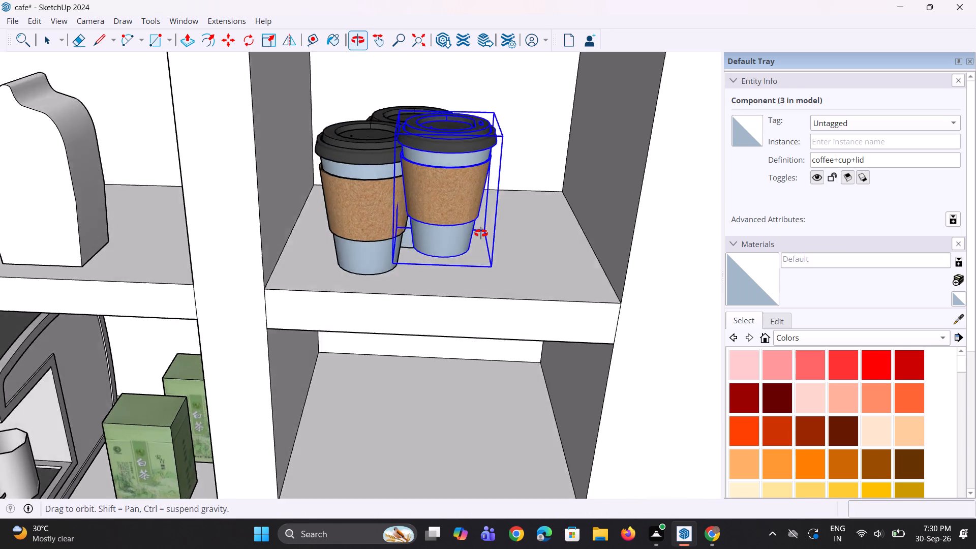
middle_click_drag(481, 233, 511, 199)
key("m")
scroll(511, 217, "up", 1)
left_click(512, 227)
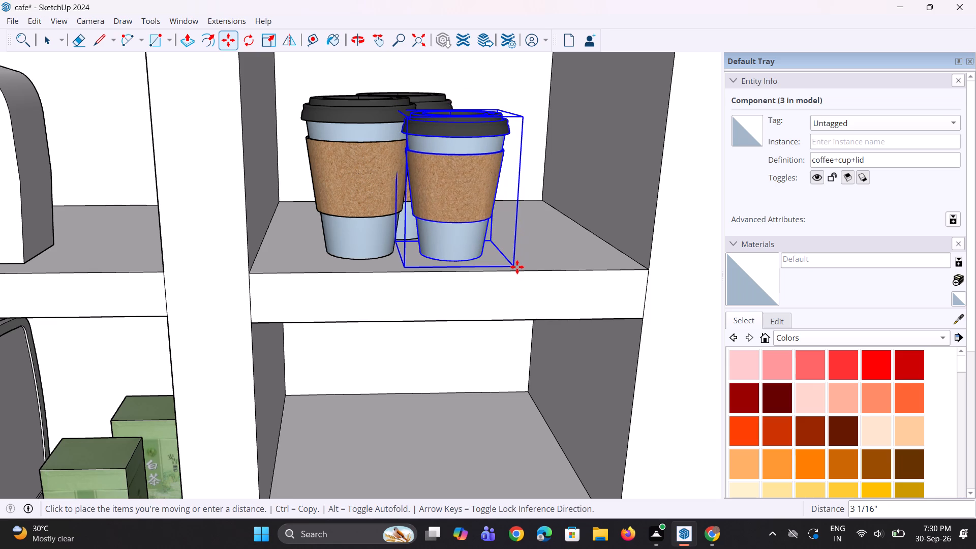
left_click(517, 267)
Scale the original coffee cup up uniformly by a factor of about 1.10.
middle_click_drag(532, 219, 525, 262)
key("s")
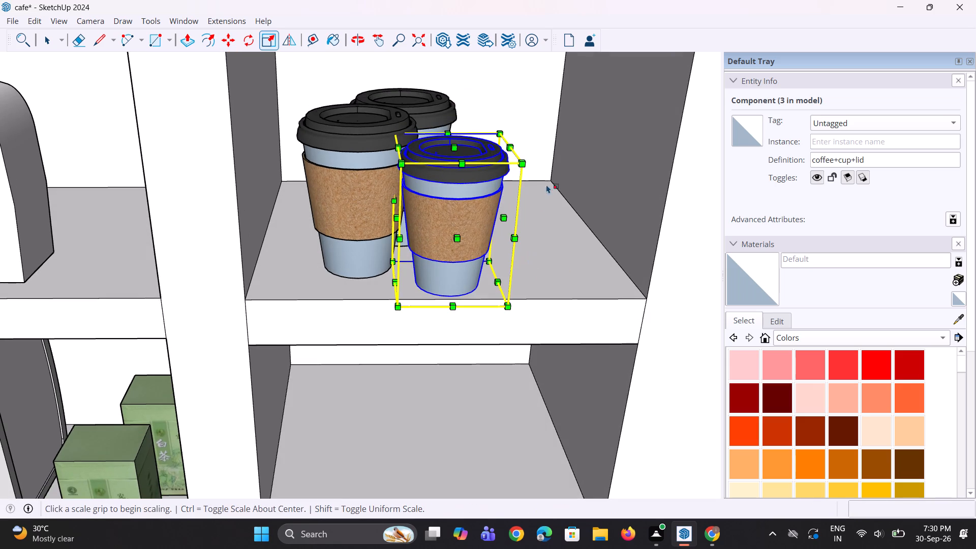
left_click(504, 131)
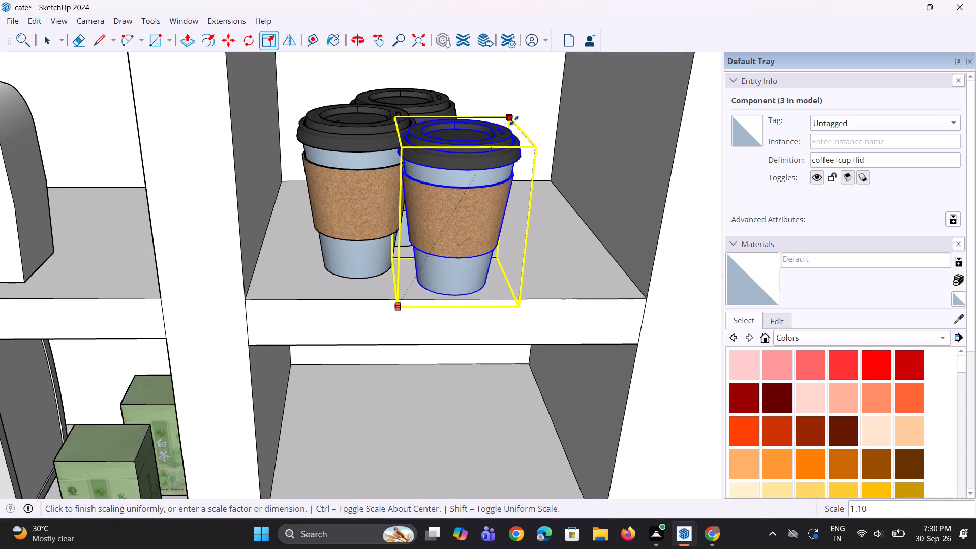
left_click(514, 120)
Shift the original cup sideways away from the other two, by about 3/4" and then about 2" along the red axis.
key("m")
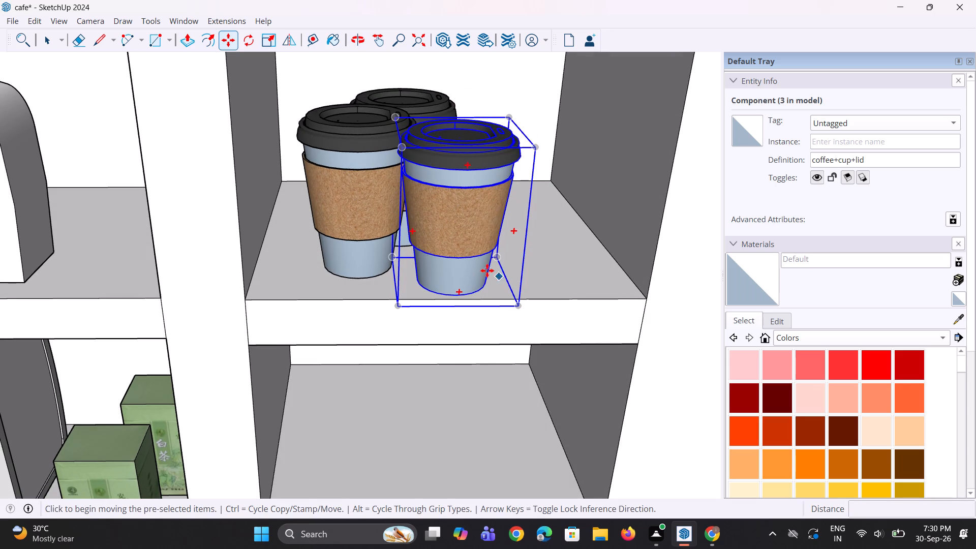
left_click(484, 270)
left_click(494, 266)
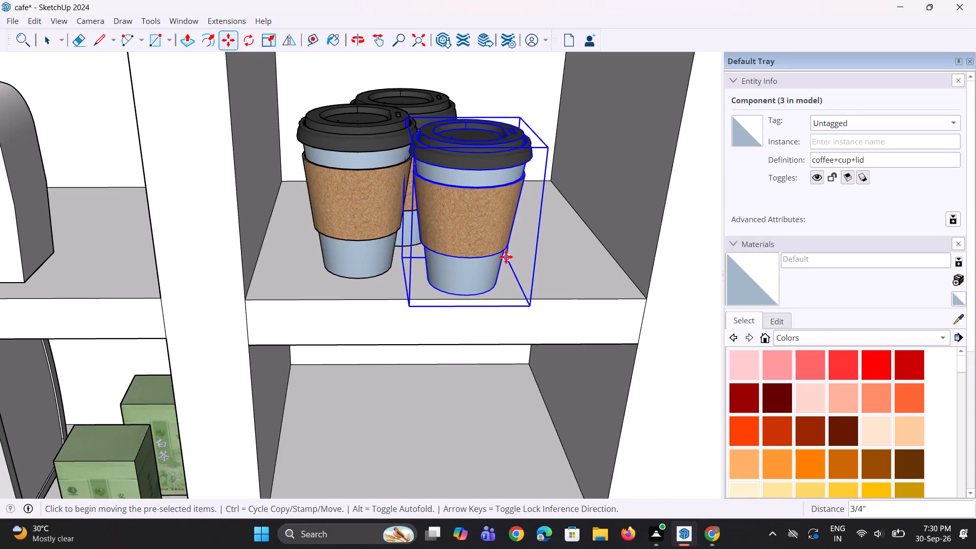
left_click_drag(506, 257, 533, 256)
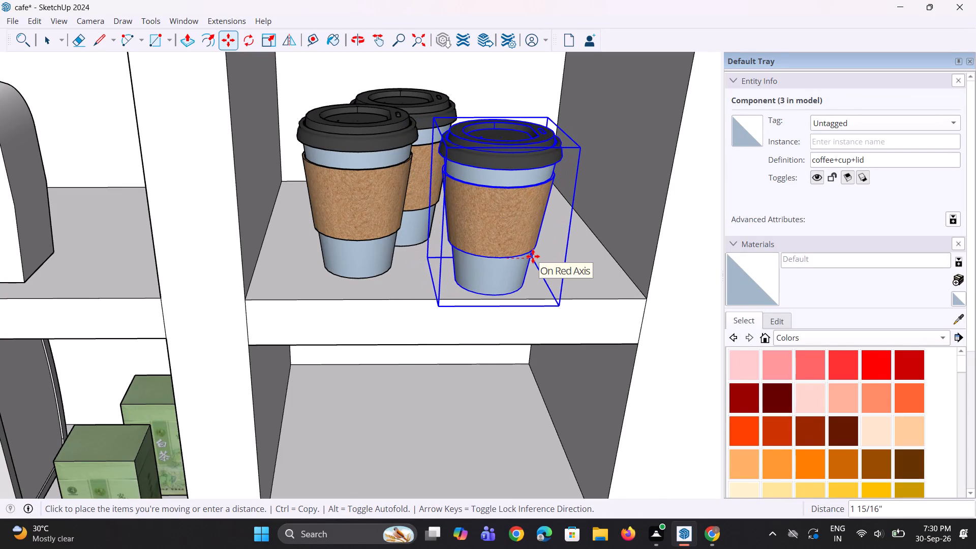
left_click_drag(533, 256, 534, 257)
key("space")
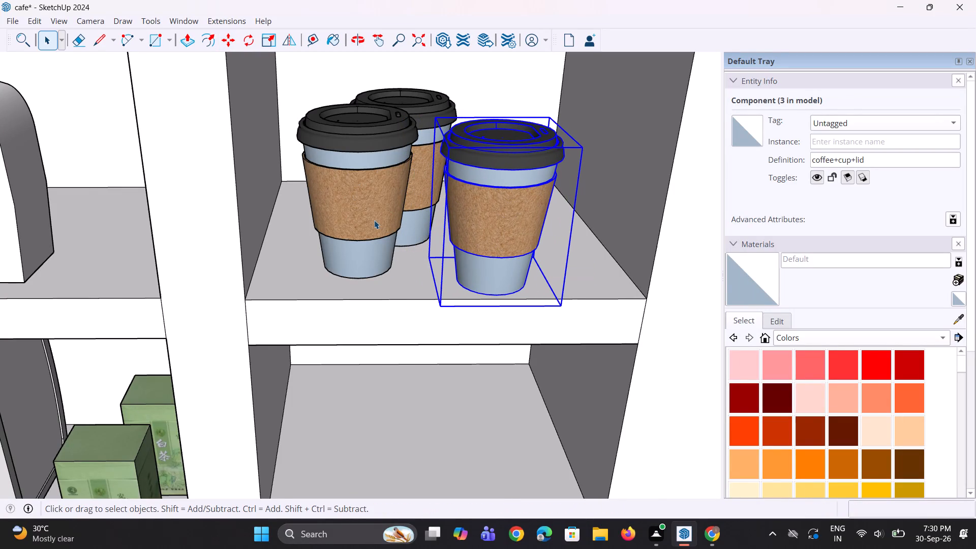
Examine the three-cup arrangement on the shelf in the context of the whole back counter.
scroll(535, 233, "down", 3)
key("space")
key("space")
scroll(494, 242, "down", 19)
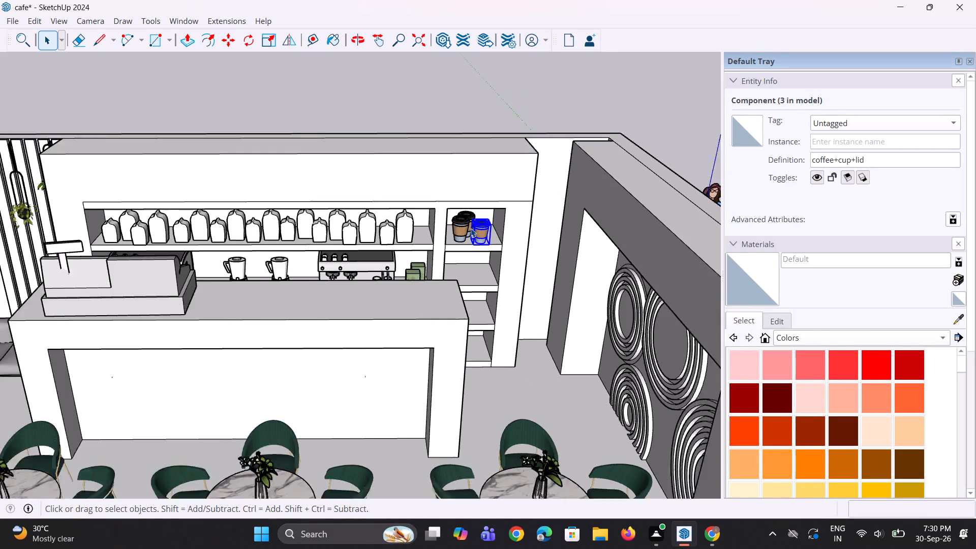
left_click(514, 75)
middle_click_drag(481, 255, 444, 229)
scroll(474, 256, "up", 5)
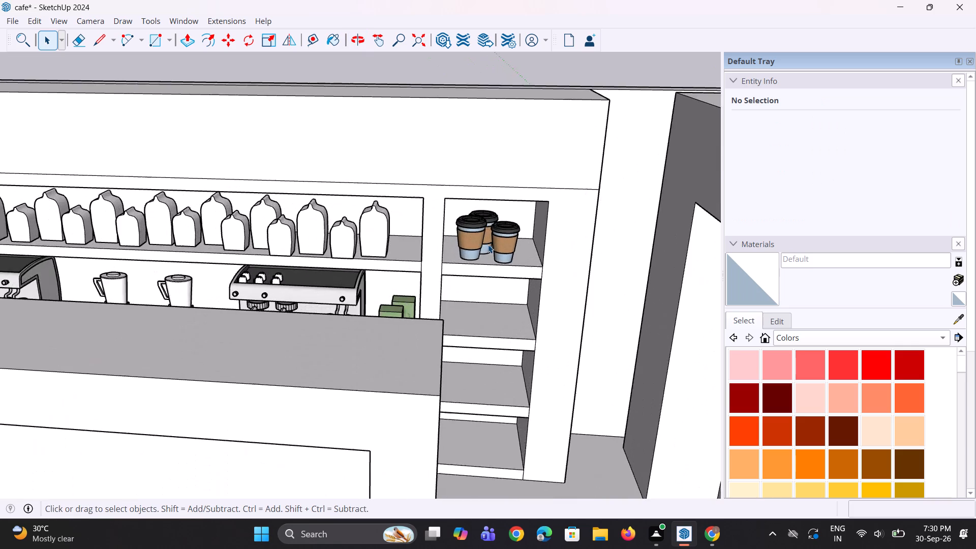
scroll(488, 245, "up", 6)
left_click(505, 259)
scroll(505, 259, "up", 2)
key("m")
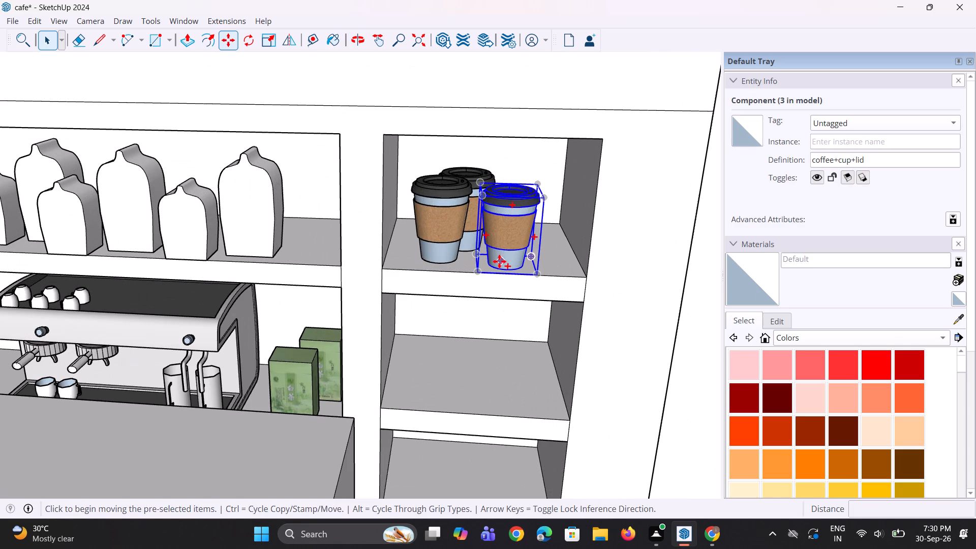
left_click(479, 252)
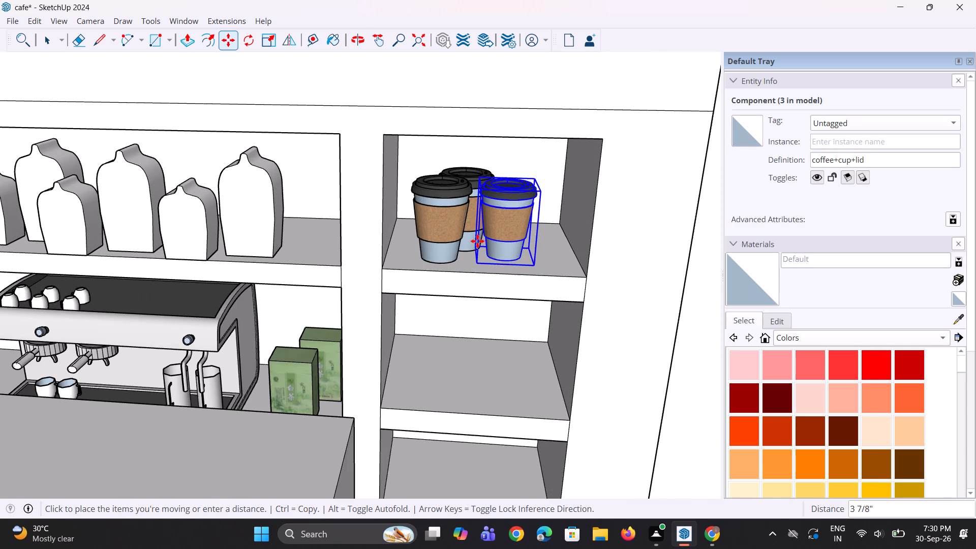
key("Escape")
Move the selected coffee cup about 5" along the green axis, back from the shelf's front edge.
middle_click_drag(508, 260, 542, 308)
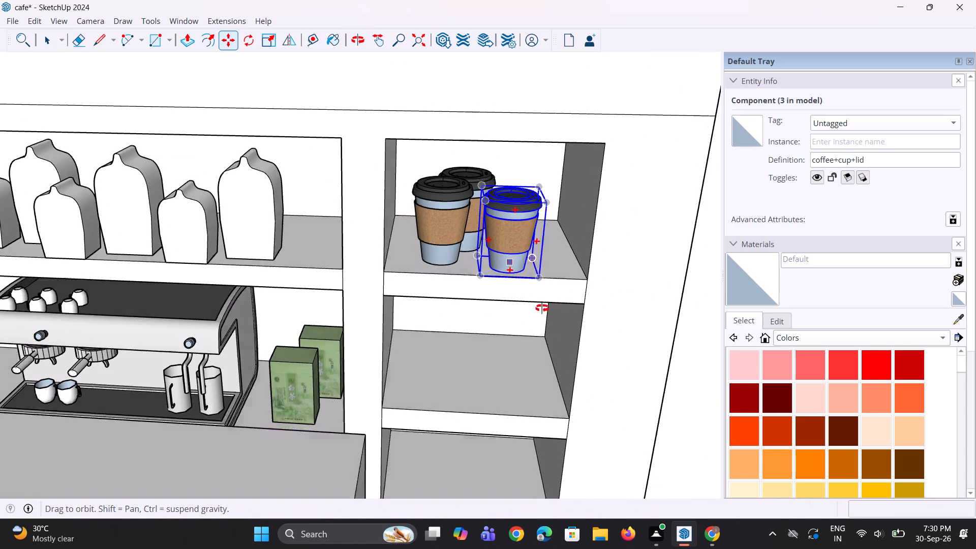
middle_click_drag(542, 308, 603, 314)
scroll(528, 267, "up", 9)
left_click(454, 244)
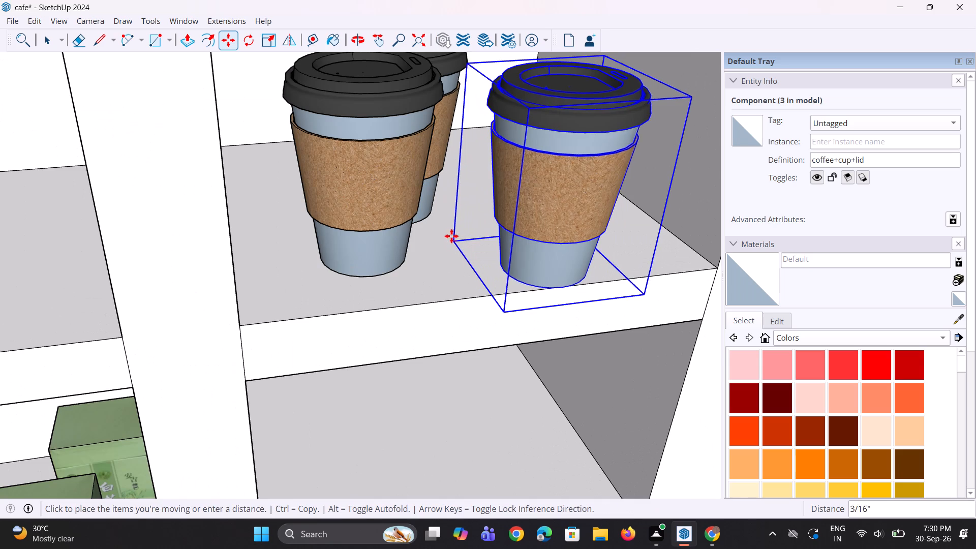
left_click(437, 213)
Bring the same cup forward towards the shelf's front edge and shift it sideways by about 1 11/16".
scroll(501, 238, "down", 4)
middle_click_drag(515, 256, 421, 247)
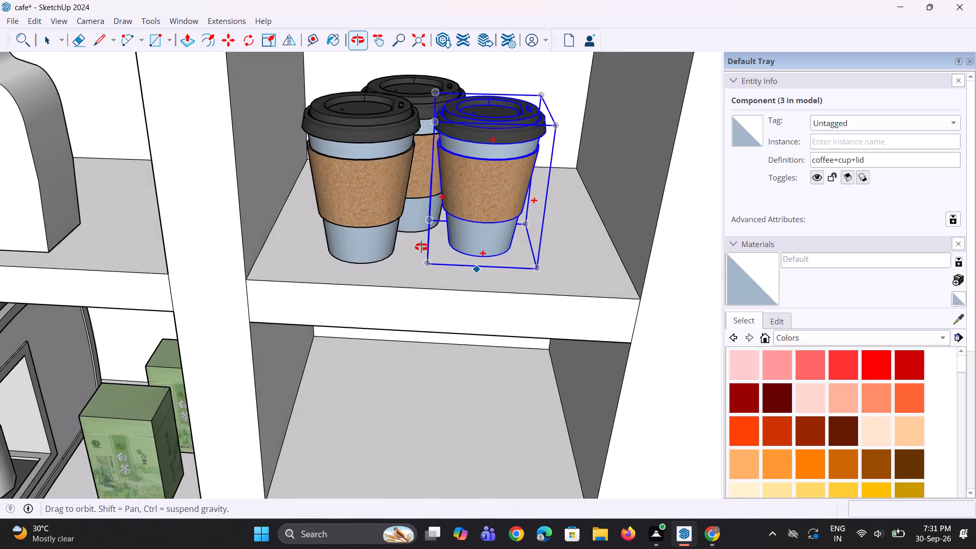
middle_click_drag(421, 247, 400, 255)
middle_click_drag(493, 264, 510, 219)
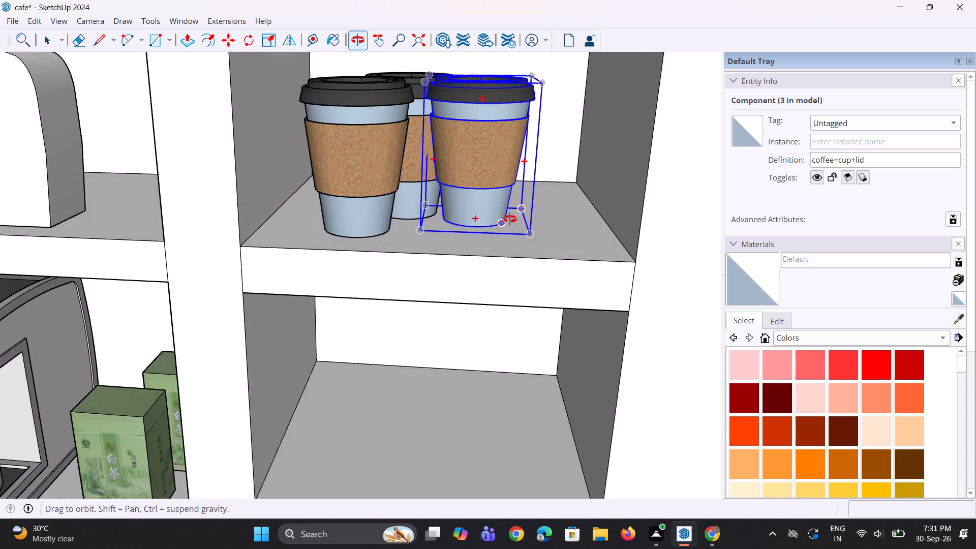
middle_click_drag(510, 219, 510, 220)
left_click(532, 243)
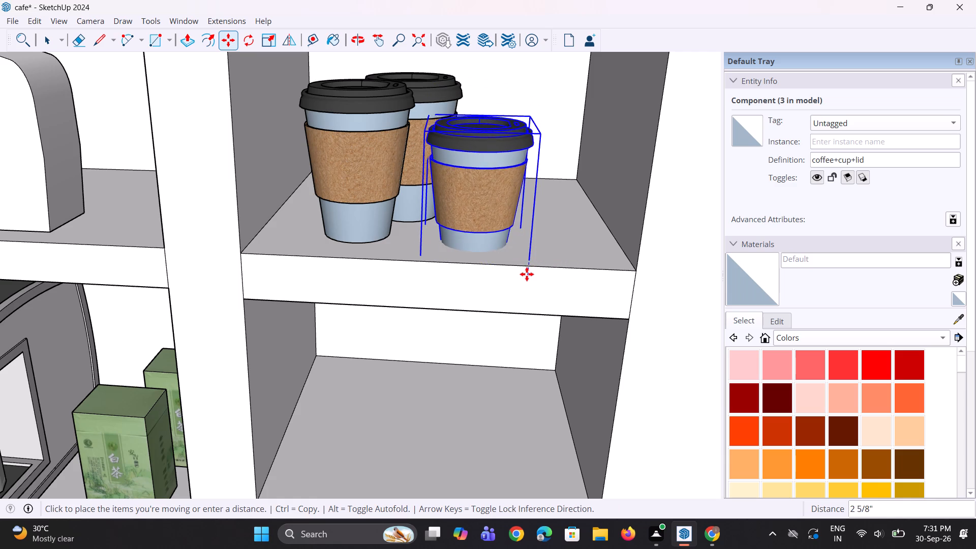
left_click(527, 267)
middle_click_drag(514, 257, 536, 284)
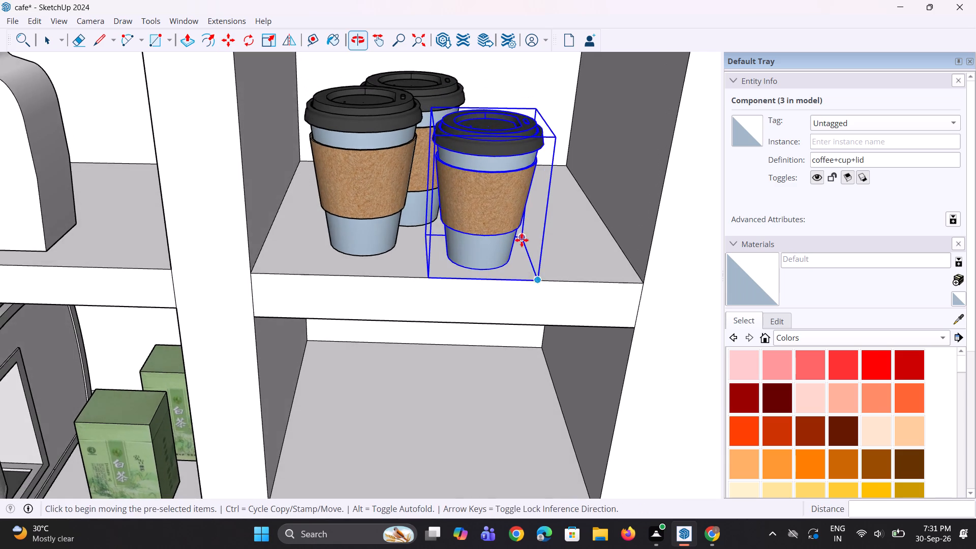
scroll(518, 233, "up", 2)
left_click(545, 290)
left_click(573, 290)
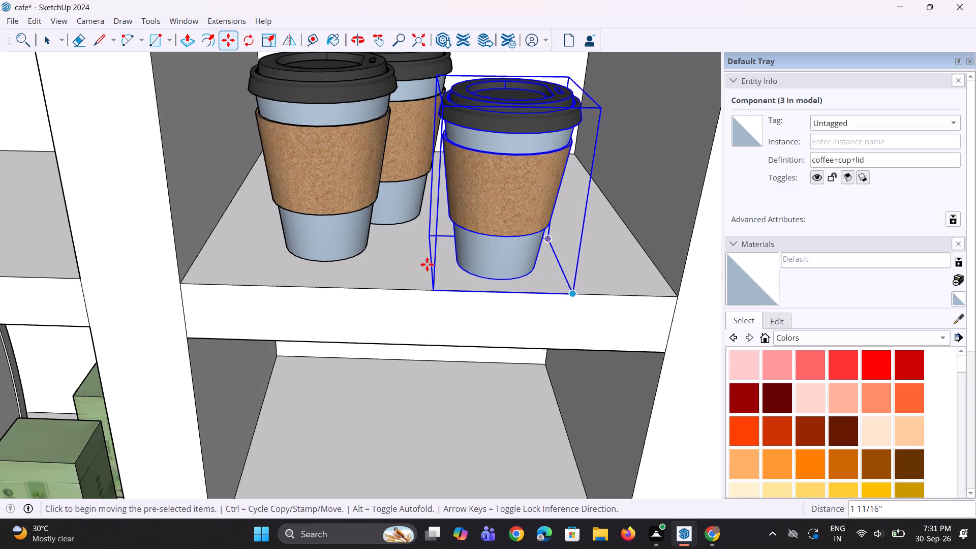
Move the other front coffee cup sideways about 2 1/8", towards the shelf side nearest the coffee bags.
key("space")
left_click(340, 234)
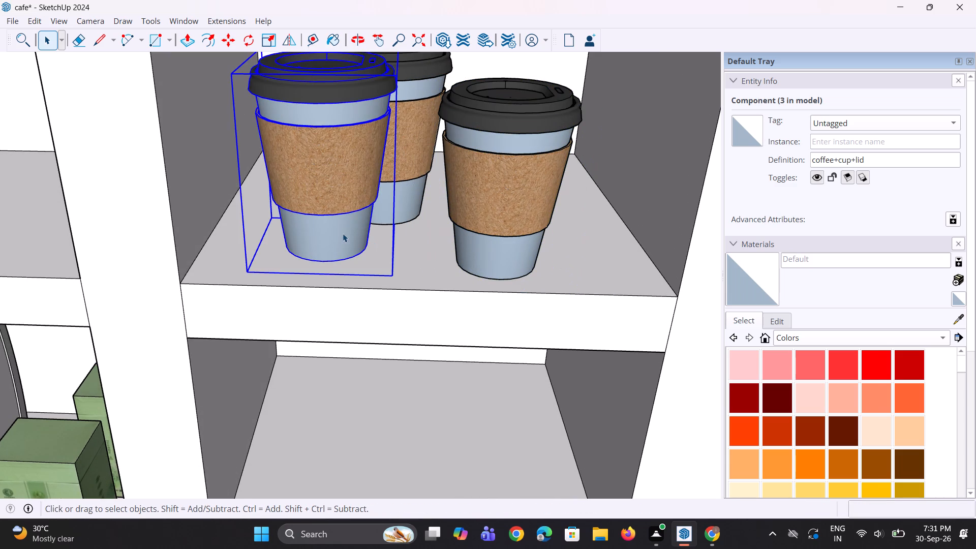
middle_click_drag(353, 229, 443, 188)
key("m")
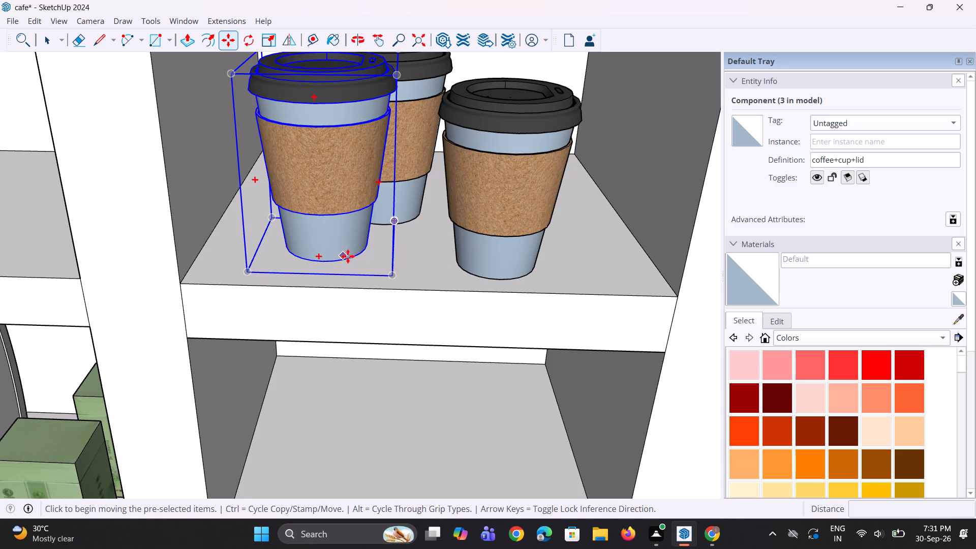
scroll(367, 251, "down", 2)
middle_click_drag(391, 230, 418, 186)
left_click(292, 236)
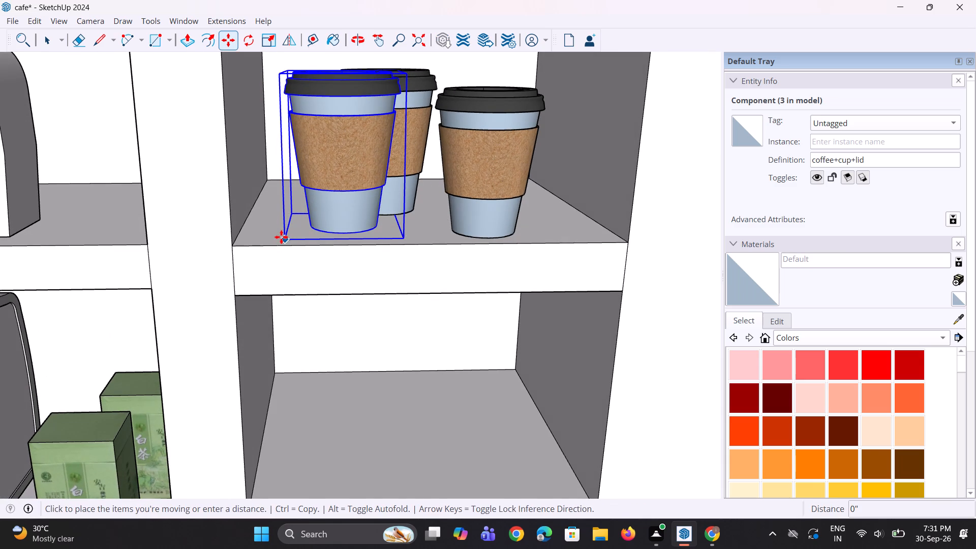
left_click(256, 233)
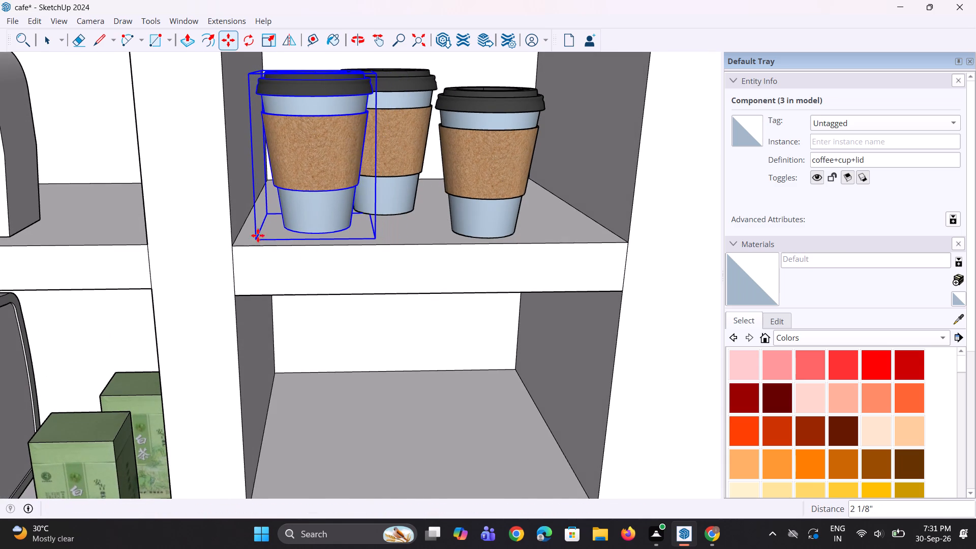
Shift the rear coffee cup sideways about 1" so it sits between the two front cups, and clear the selection.
scroll(346, 256, "down", 4)
middle_click_drag(459, 270, 434, 296)
key("space")
key("space")
left_click(382, 216)
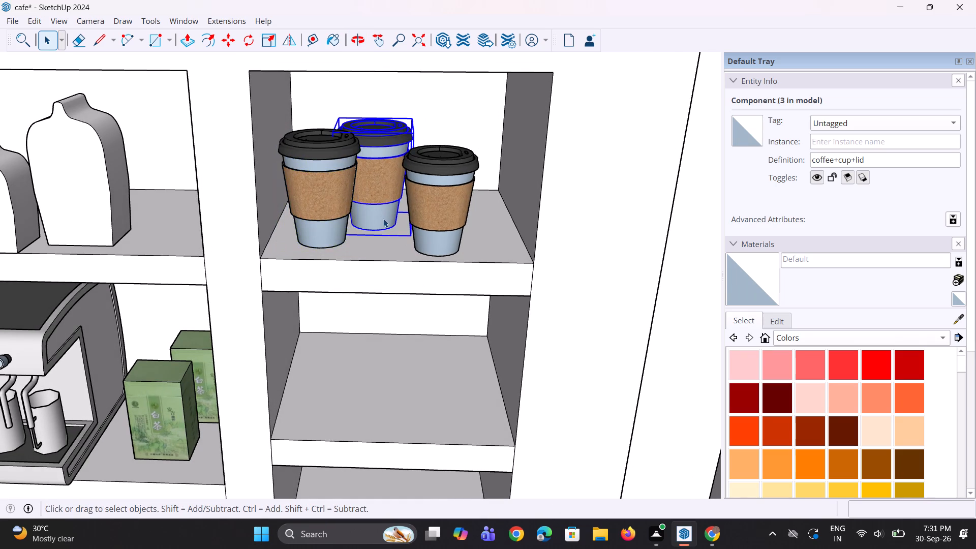
scroll(384, 219, "up", 2)
key("m")
left_click(414, 237)
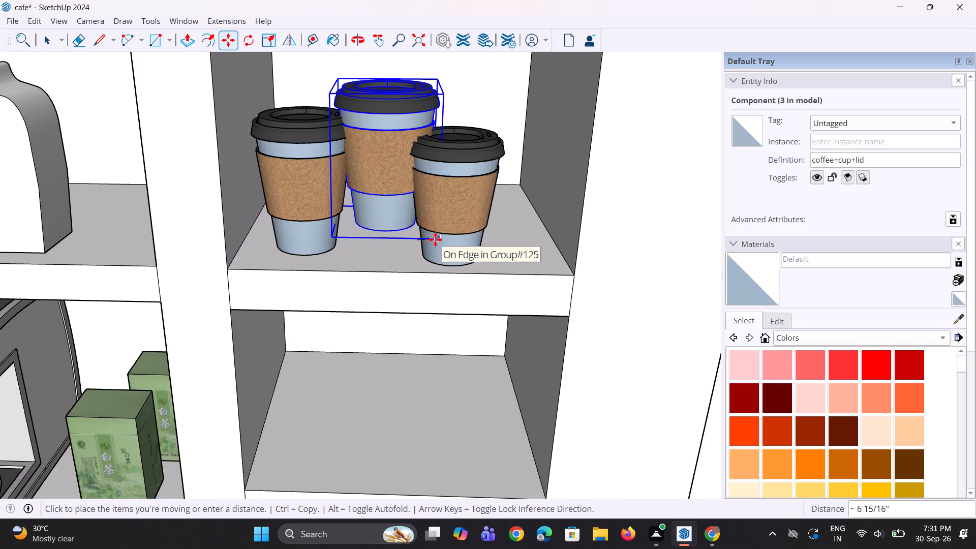
key("Escape")
scroll(405, 244, "up", 9)
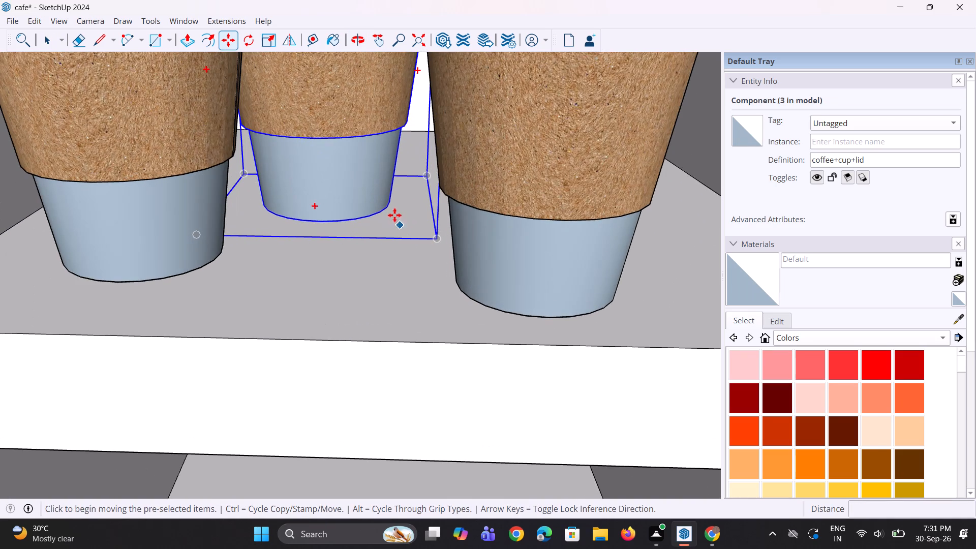
left_click(386, 206)
left_click(412, 207)
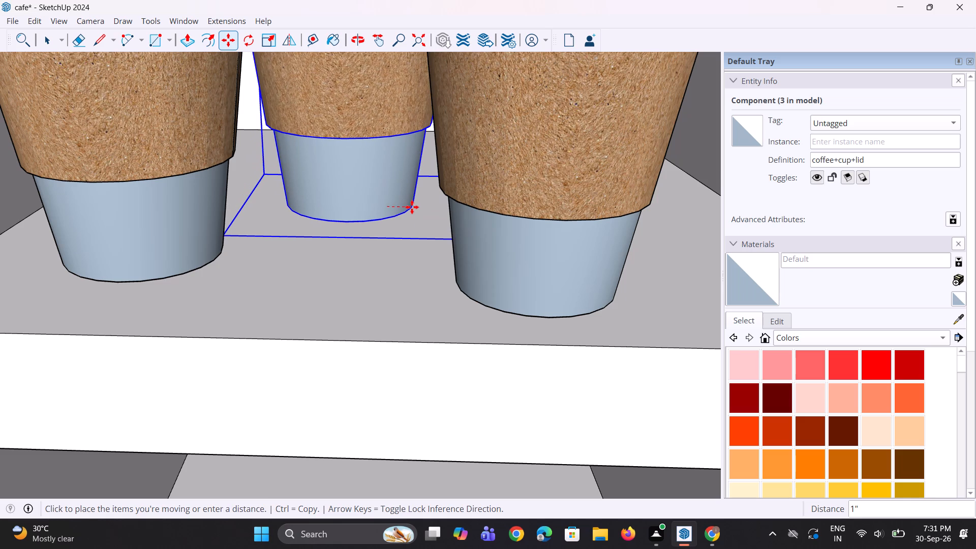
key("space")
key("space")
scroll(423, 229, "down", 20)
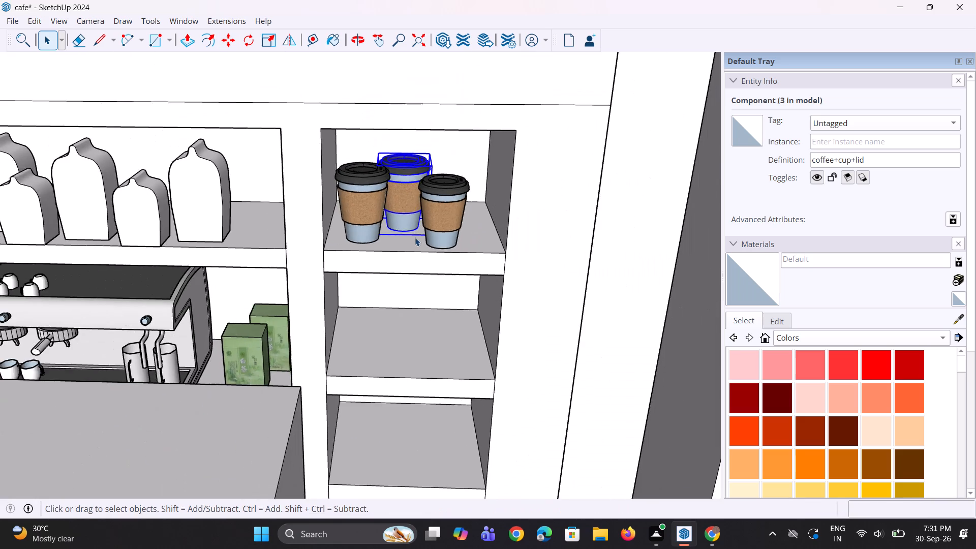
scroll(415, 237, "down", 11)
left_click(432, 89)
Import the OGI++Thai+Tea model from Downloads and place it on the ground outside the café, beyond the standing figure.
scroll(389, 256, "up", 3)
middle_click_drag(389, 256, 396, 235)
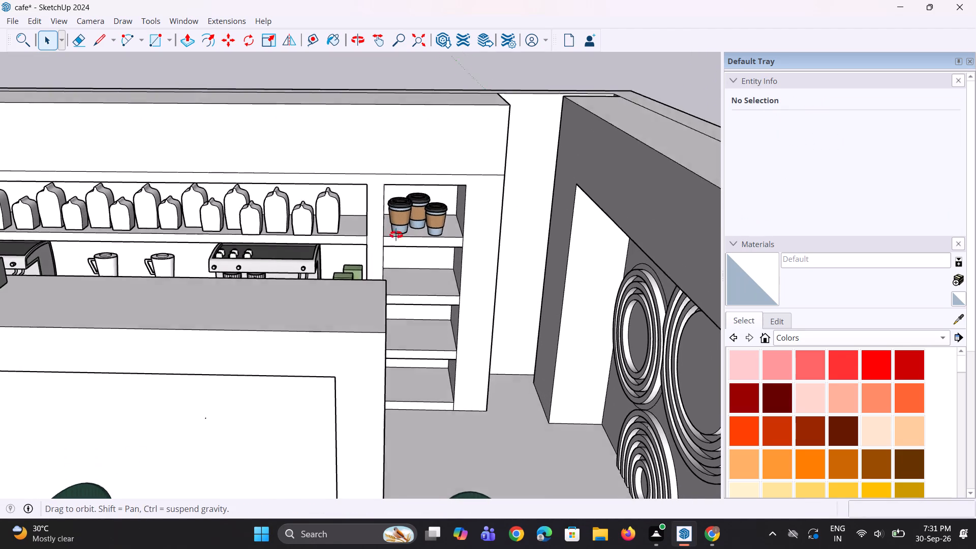
middle_click_drag(396, 235, 396, 231)
left_click(18, 22)
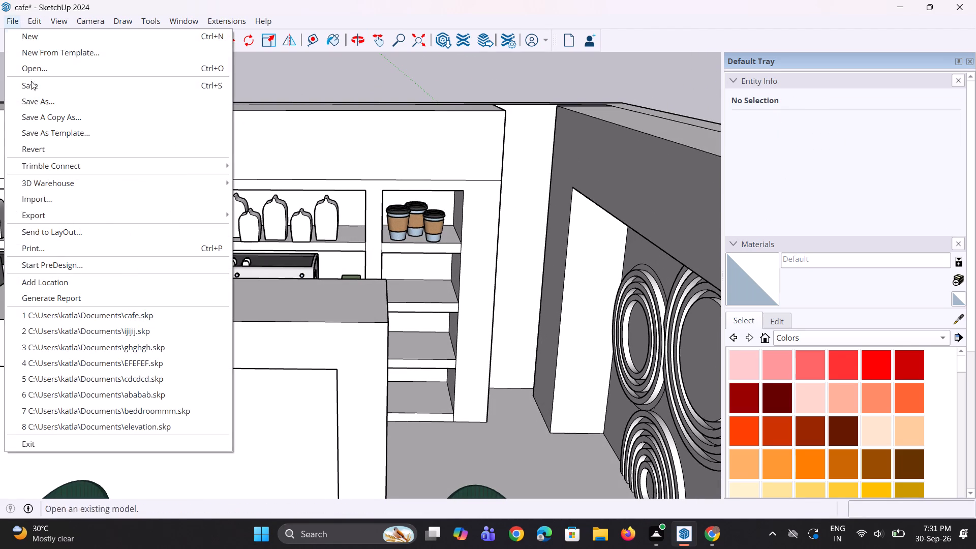
left_click(38, 197)
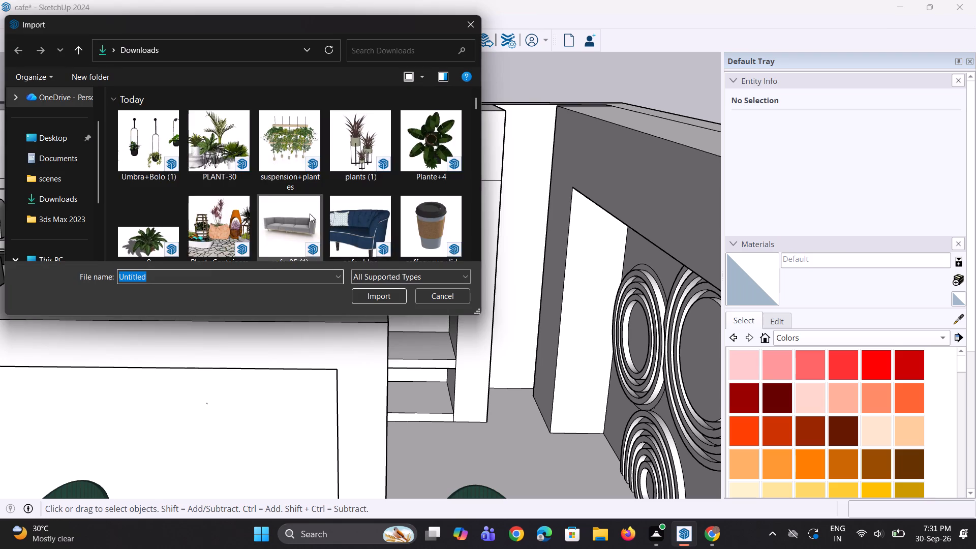
scroll(309, 211, "down", 3)
scroll(381, 195, "down", 1)
scroll(381, 195, "up", 2)
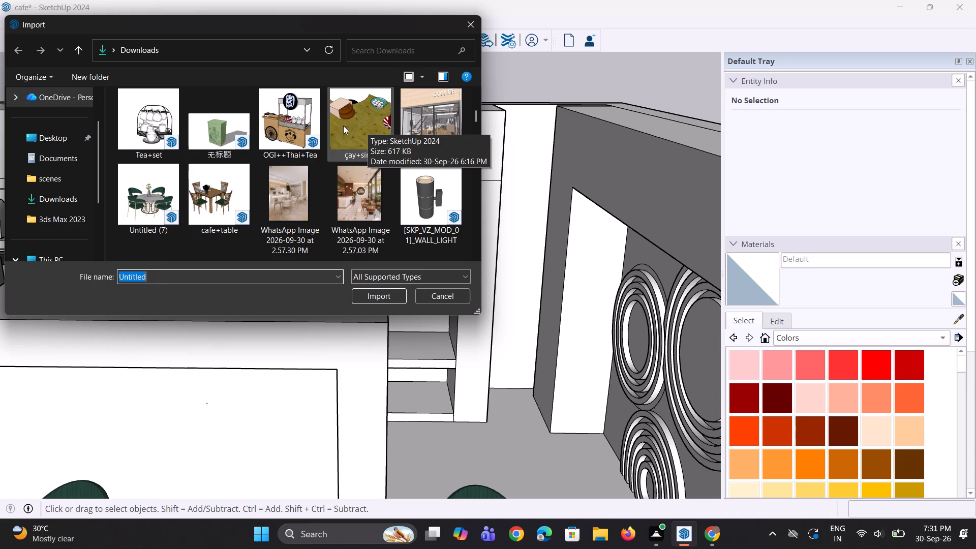
left_click(307, 126)
left_click(381, 295)
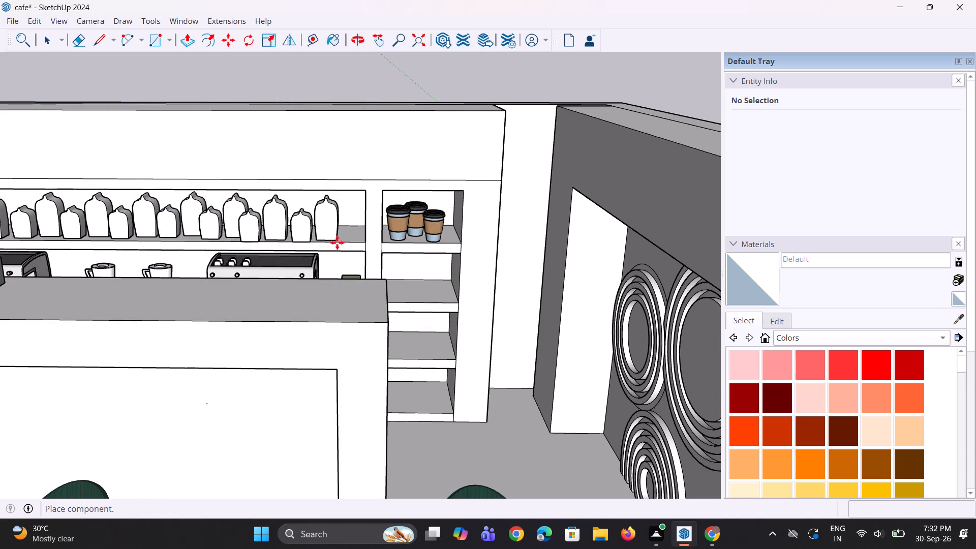
scroll(336, 271, "down", 4)
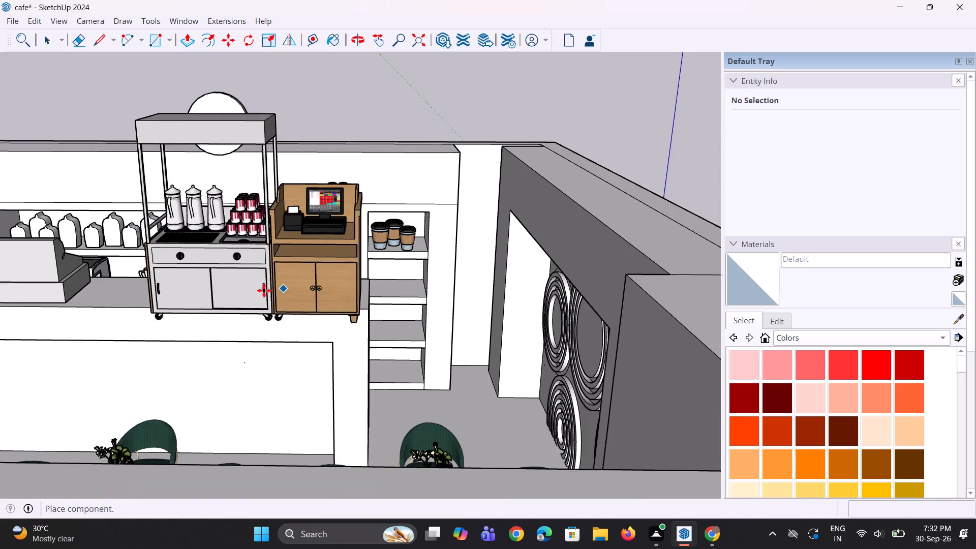
scroll(264, 290, "down", 7)
left_click(608, 344)
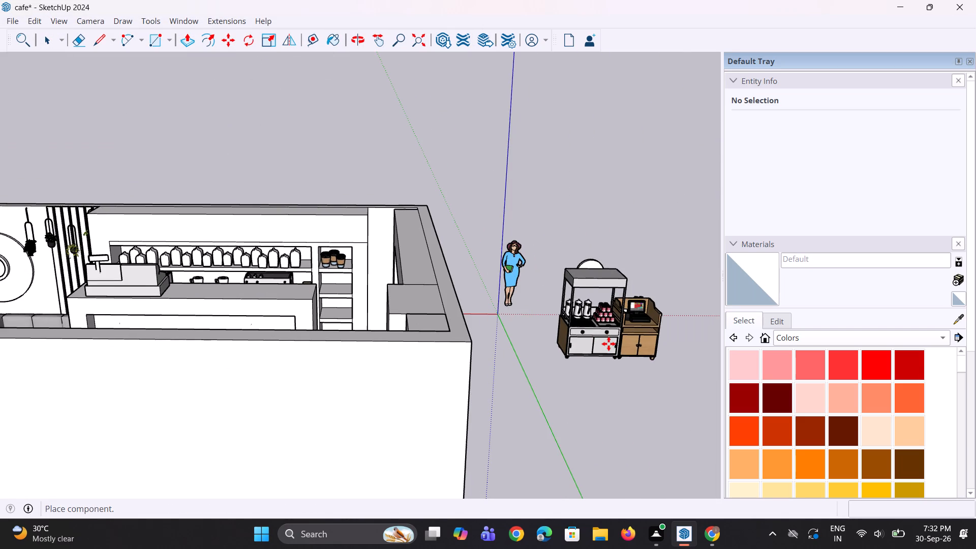
Explode the imported Thai tea cart component into its separate groups and clear the selection.
scroll(608, 342, "up", 13)
key("space")
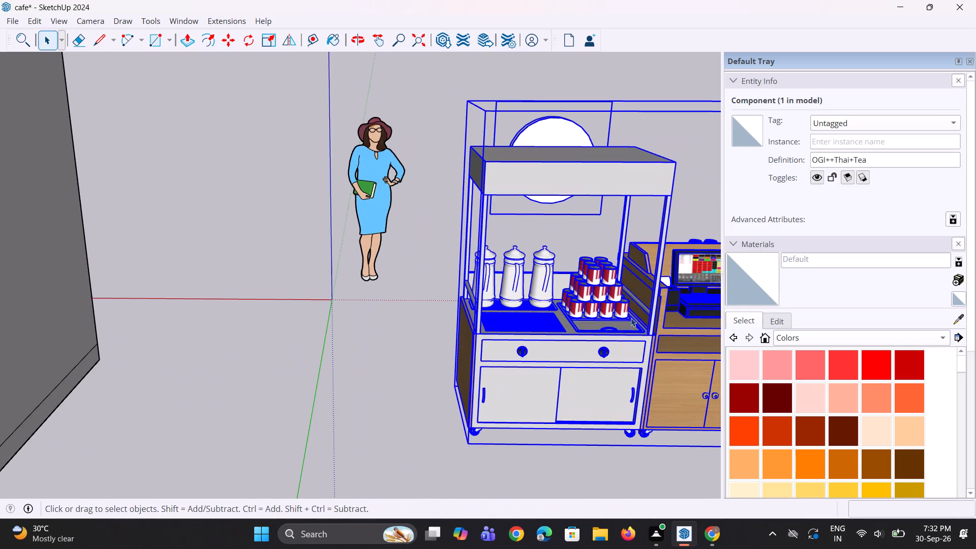
key("space")
right_click(551, 351)
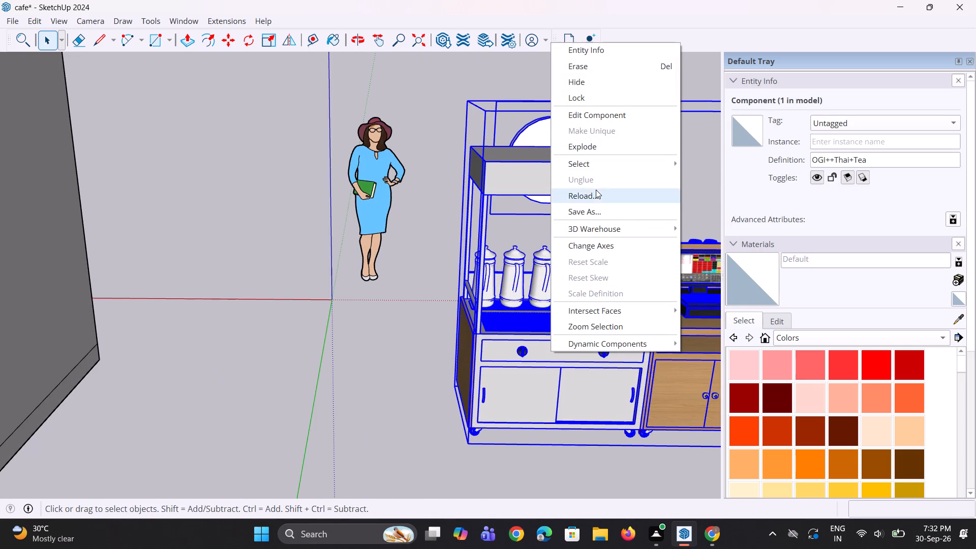
left_click(573, 142)
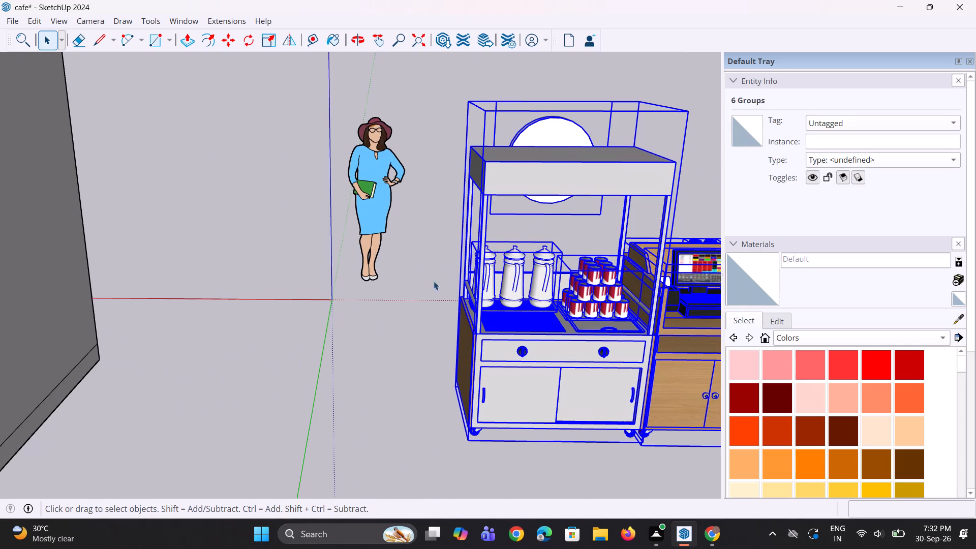
key("space")
left_click(367, 320)
Move the group of stacked red-and-white cans from the tea cart to the back-counter shelf directly below the coffee cups.
left_click(600, 294)
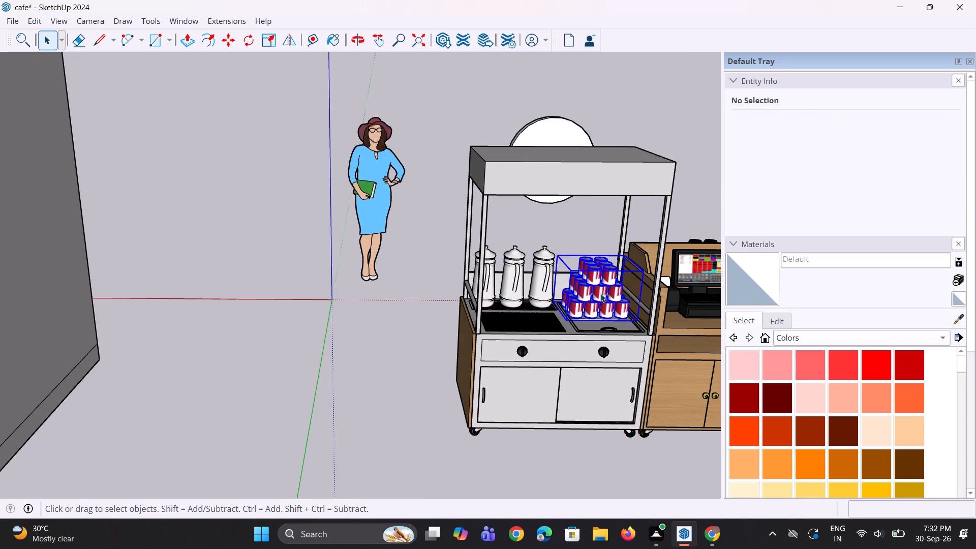
scroll(600, 293, "up", 2)
key("m")
left_click(563, 330)
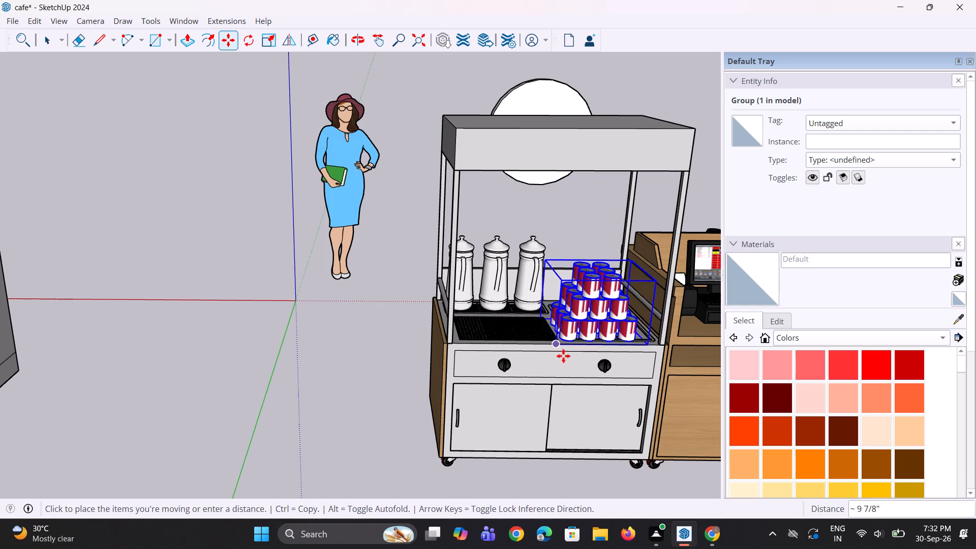
scroll(607, 329, "down", 14)
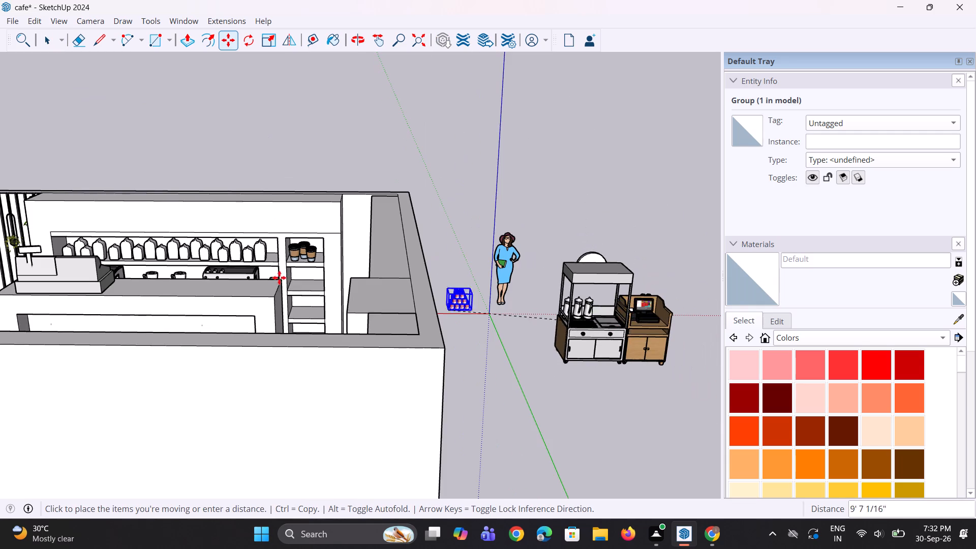
scroll(200, 251, "up", 2)
scroll(263, 304, "up", 8)
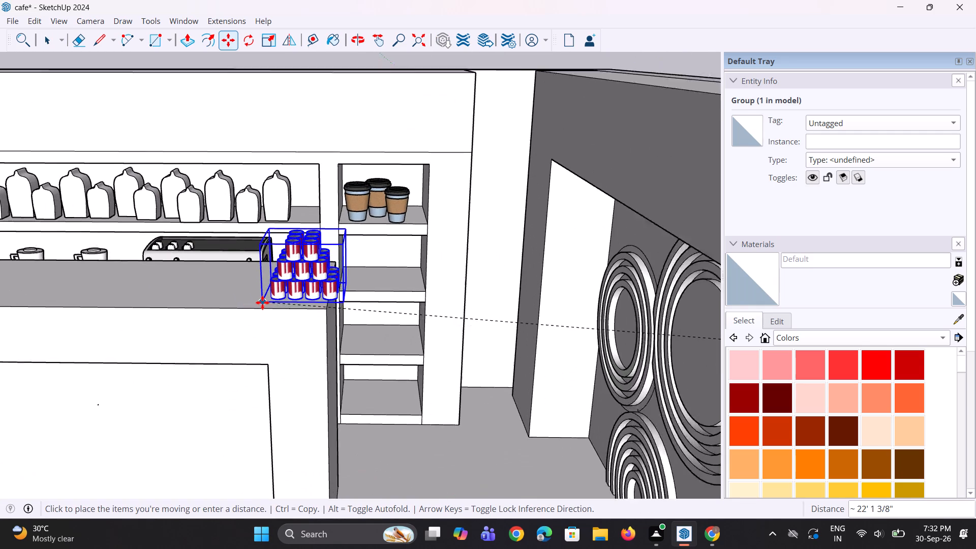
scroll(262, 302, "up", 1)
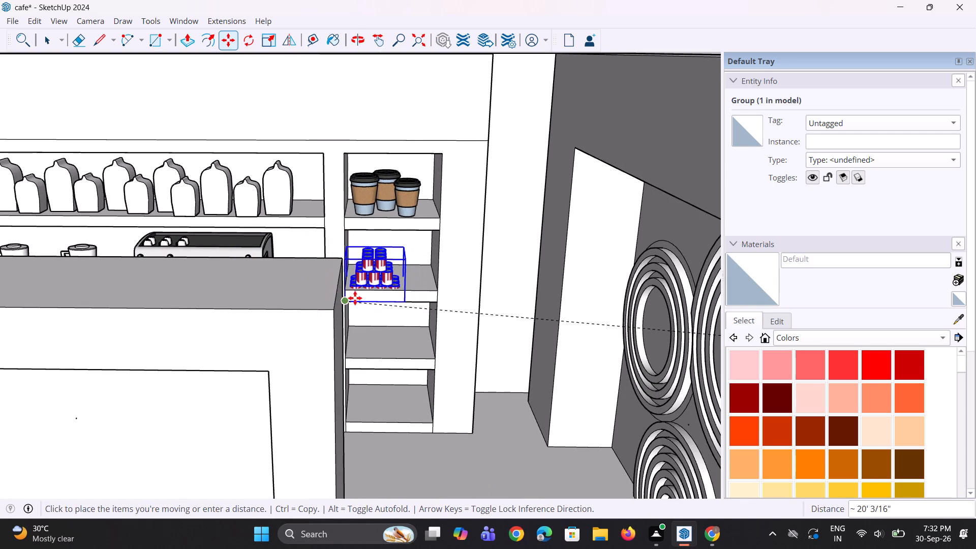
scroll(359, 295, "up", 4)
left_click(360, 287)
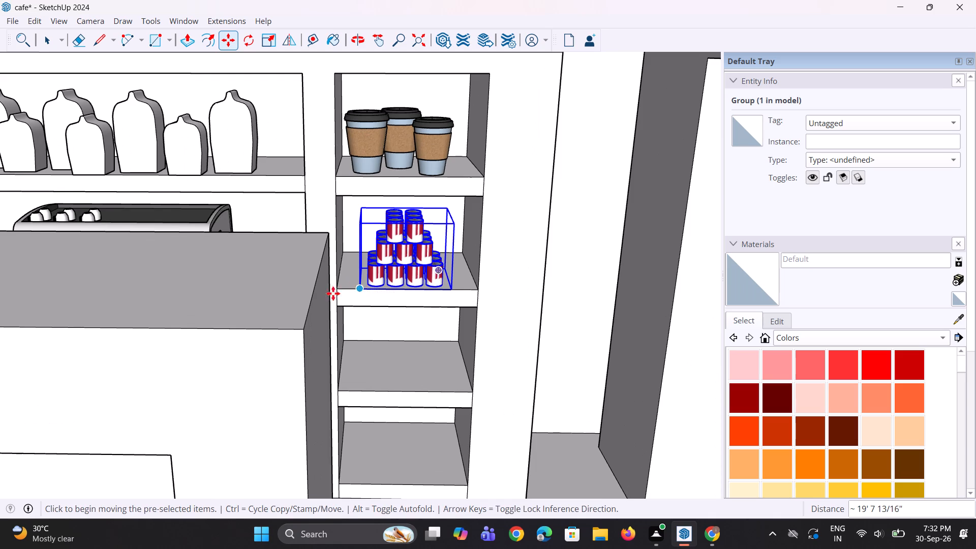
scroll(321, 295, "down", 12)
key("space")
key("space")
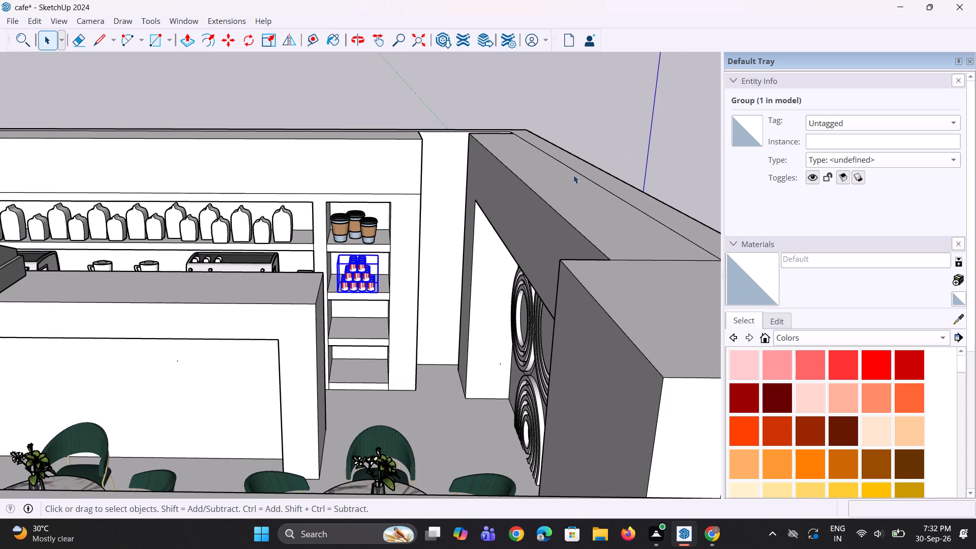
left_click(614, 142)
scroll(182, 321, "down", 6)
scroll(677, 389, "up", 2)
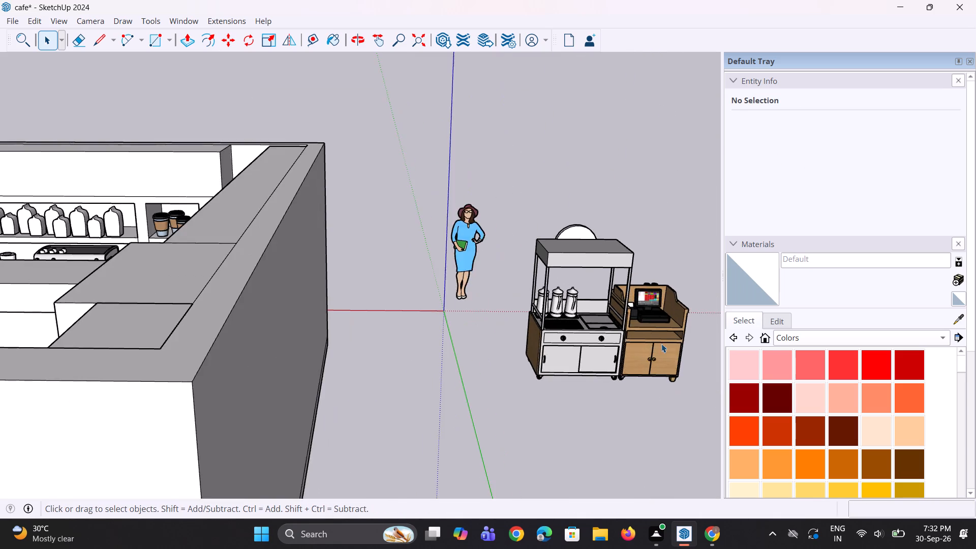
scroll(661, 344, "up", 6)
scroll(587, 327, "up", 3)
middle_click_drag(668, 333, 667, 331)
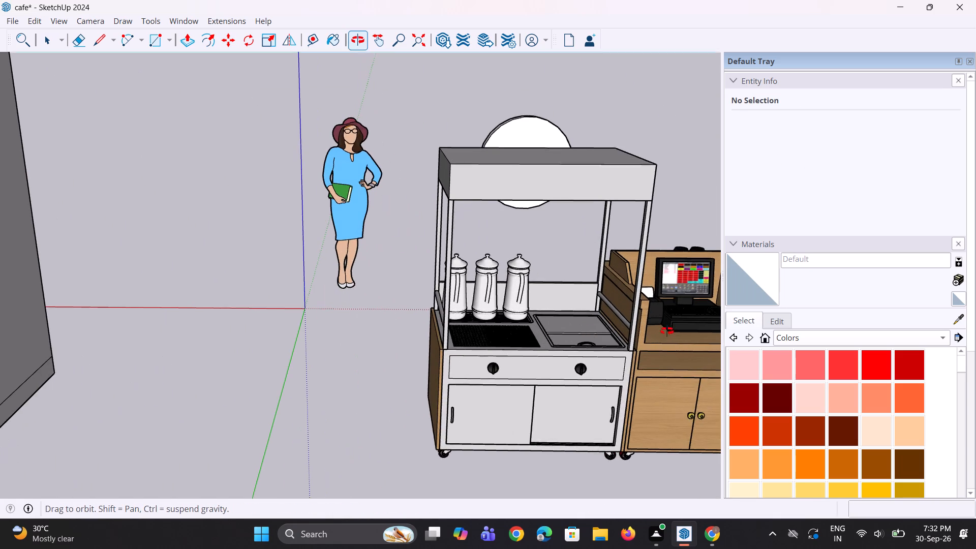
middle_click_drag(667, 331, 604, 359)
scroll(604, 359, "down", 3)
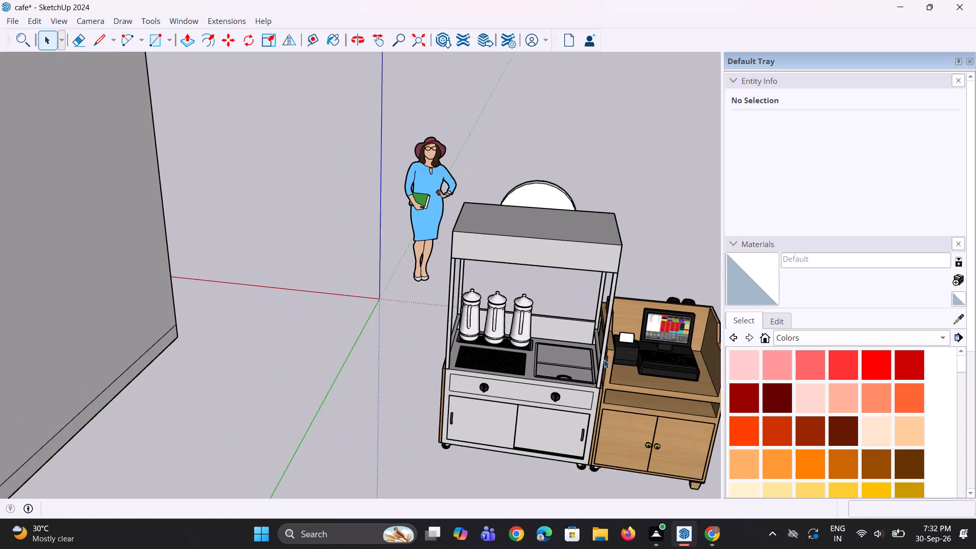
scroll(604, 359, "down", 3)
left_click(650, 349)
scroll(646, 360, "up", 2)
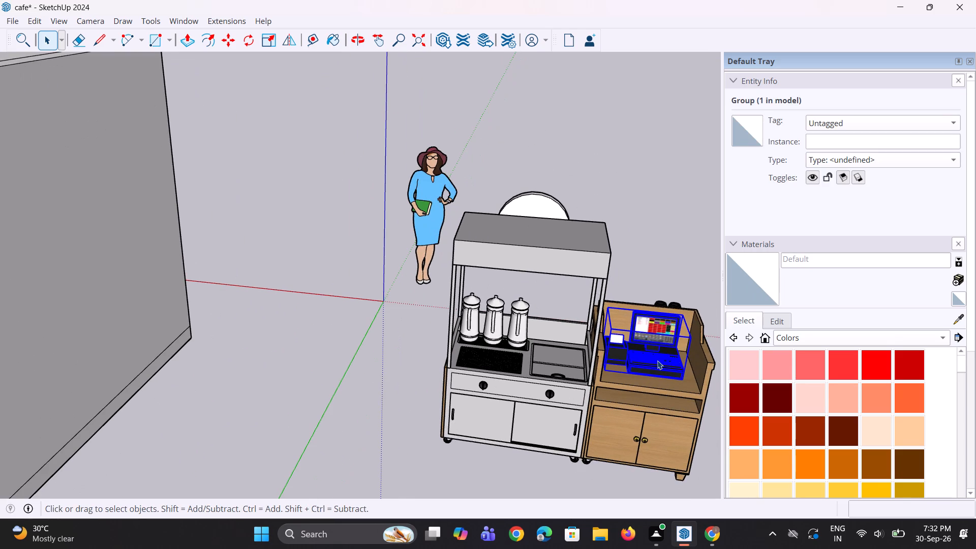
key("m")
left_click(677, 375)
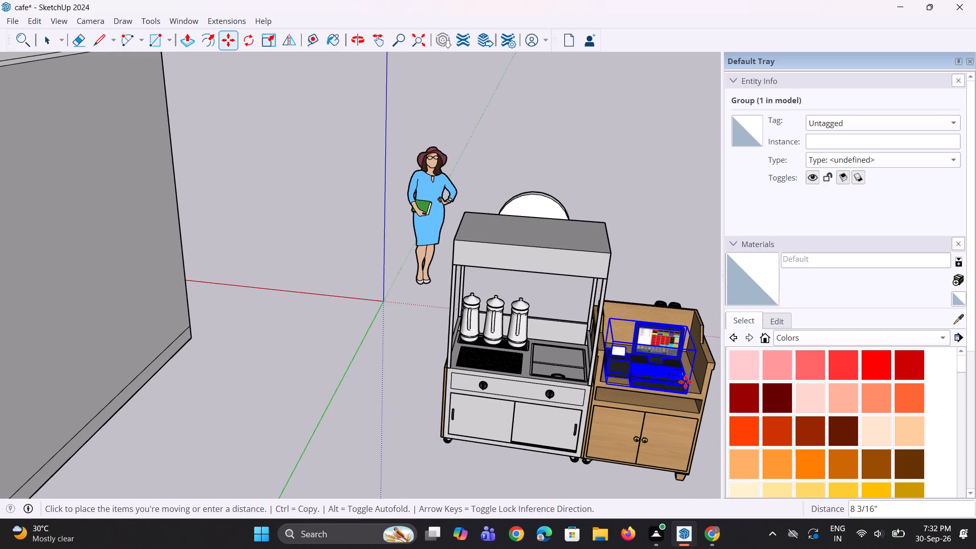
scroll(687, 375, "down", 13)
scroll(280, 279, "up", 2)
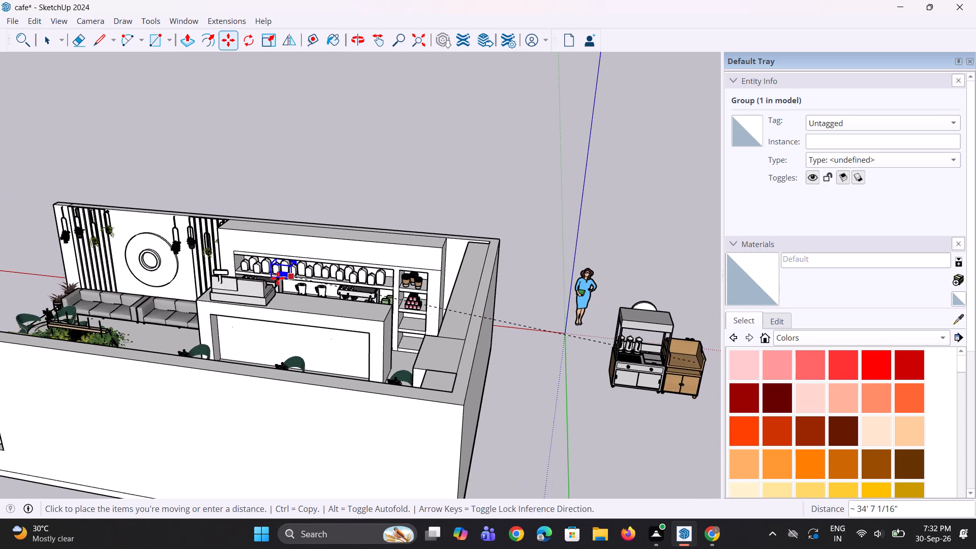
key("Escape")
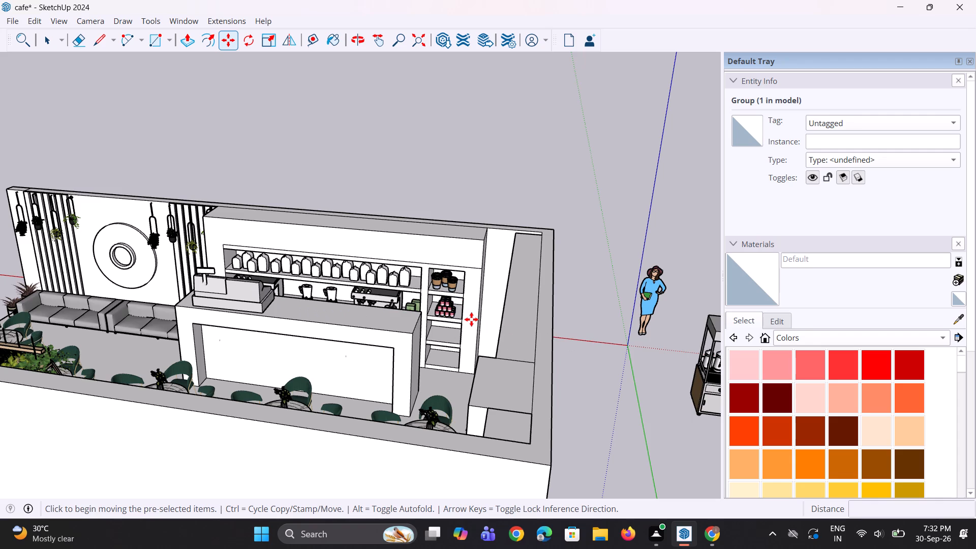
Move the group of three white jugs from the tea cart to the back-counter shelf directly below the stacked cans.
scroll(471, 318, "down", 5)
scroll(665, 400, "up", 10)
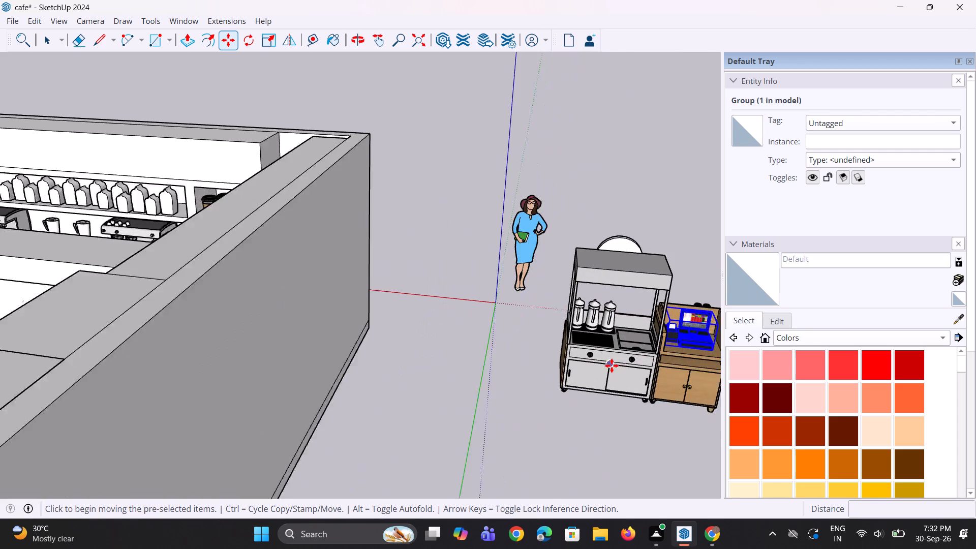
scroll(612, 365, "up", 3)
middle_click_drag(602, 334, 608, 309)
scroll(608, 309, "up", 3)
key("space")
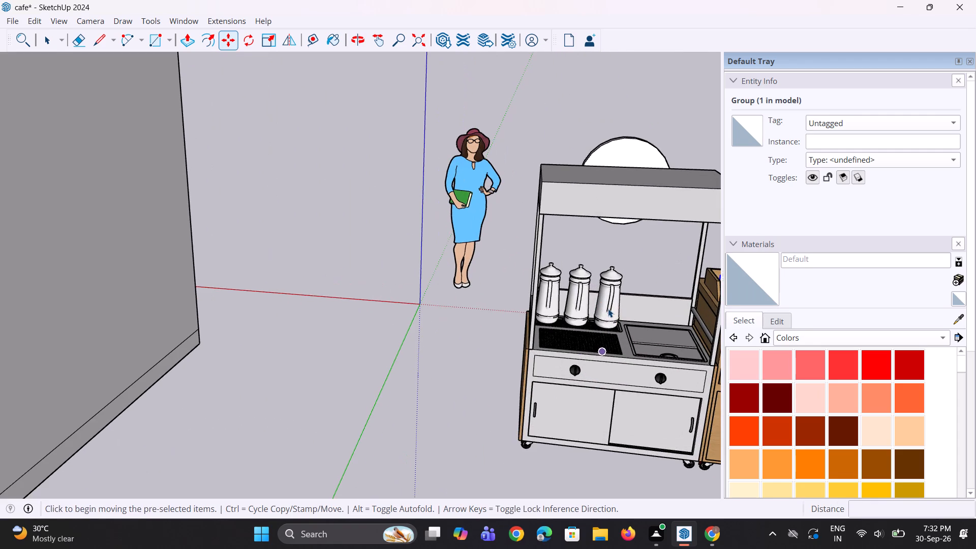
left_click(608, 308)
key("m")
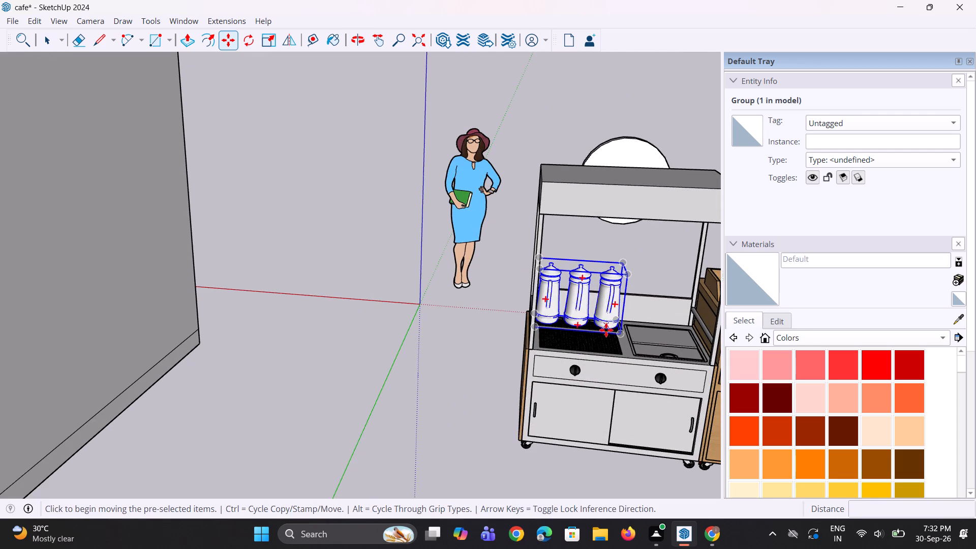
left_click(613, 335)
scroll(664, 349, "down", 8)
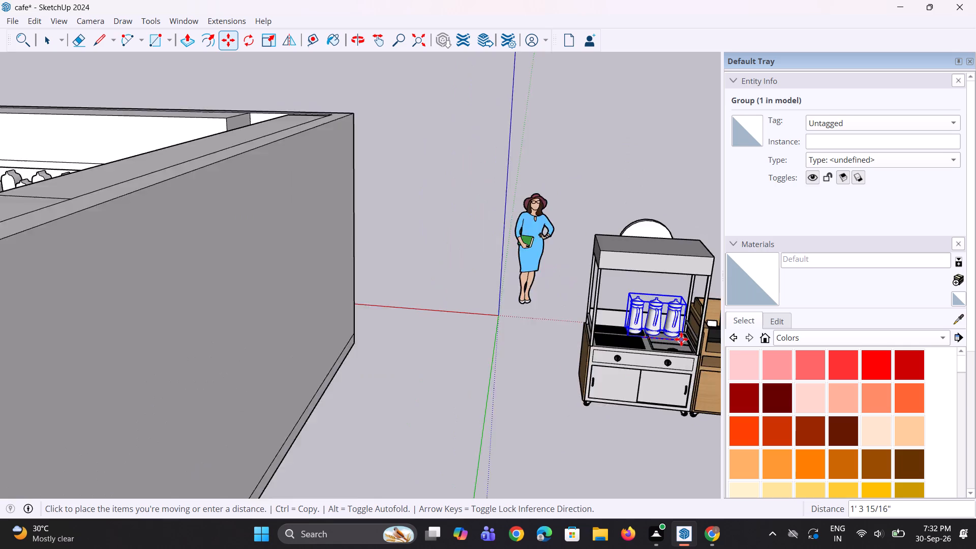
scroll(681, 339, "down", 5)
middle_click_drag(87, 340, 201, 418)
scroll(300, 315, "up", 2)
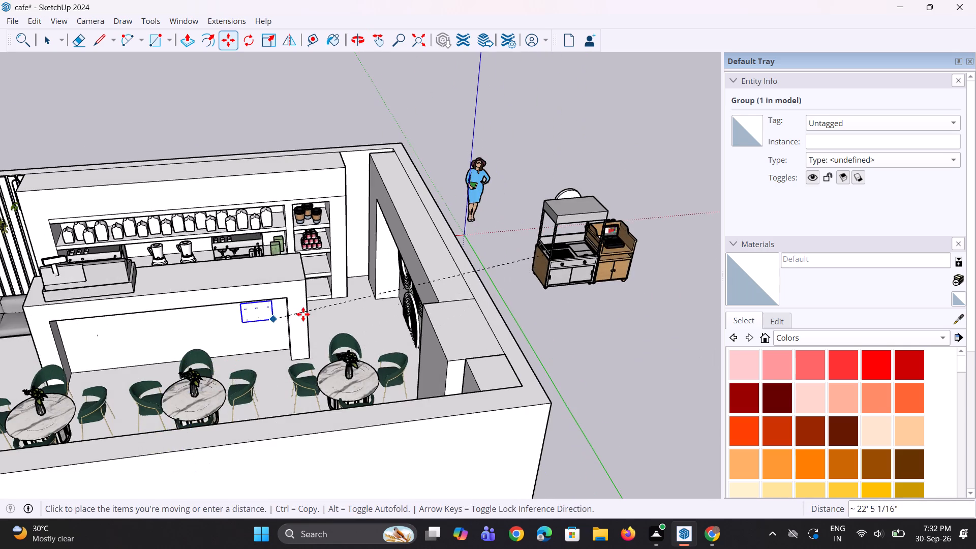
scroll(322, 281, "up", 7)
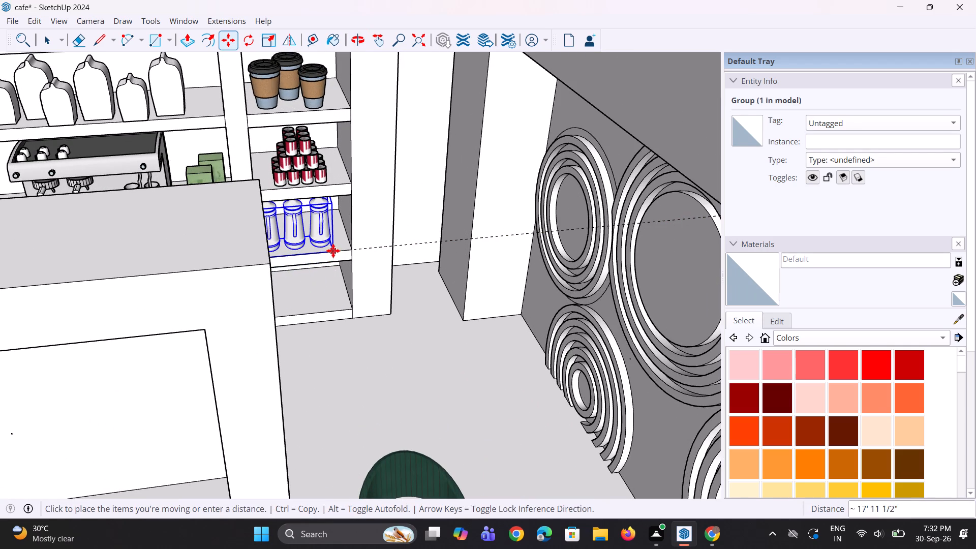
left_click(337, 248)
Shift the three white jugs about 1 5/8" along the red axis to centre them on their shelf.
middle_click_drag(327, 273, 245, 249)
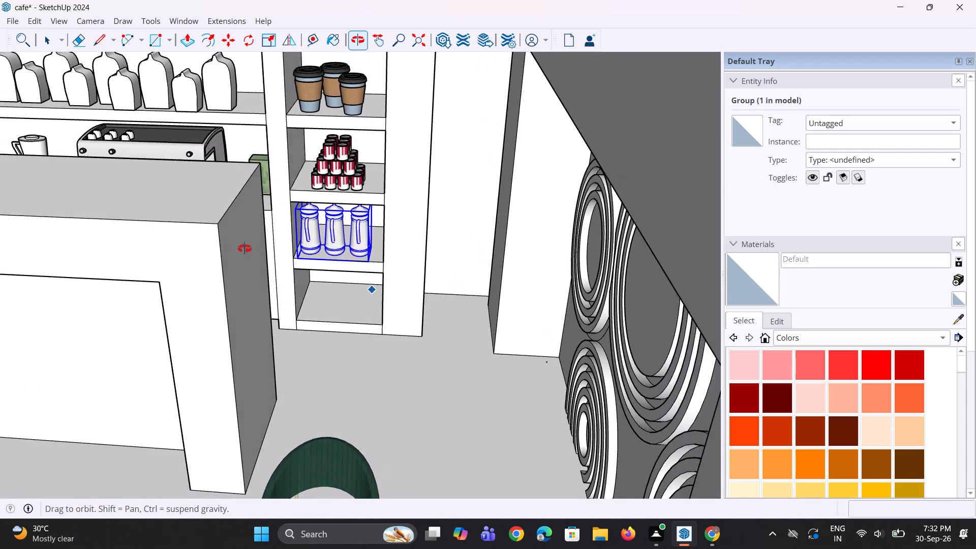
middle_click_drag(245, 249, 244, 252)
scroll(347, 267, "up", 5)
left_click(386, 238)
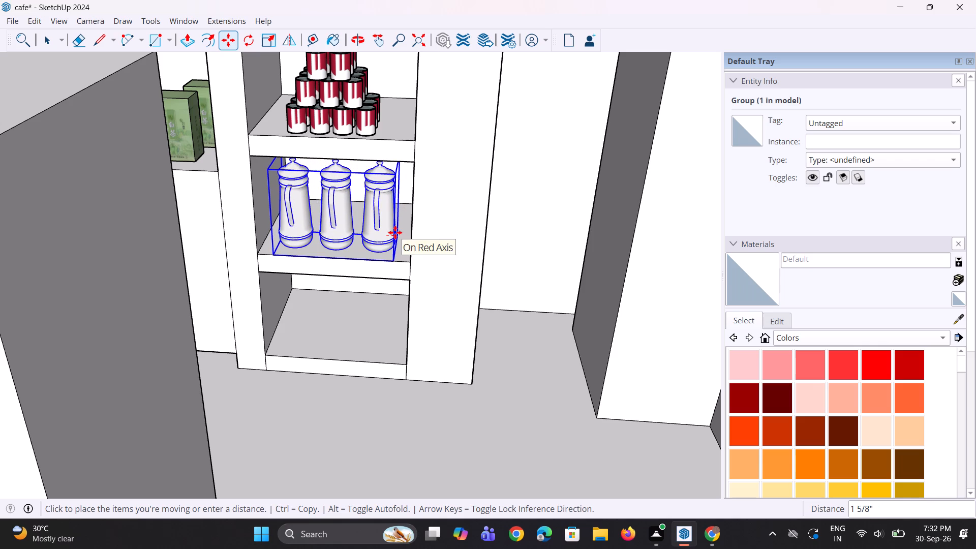
left_click(395, 232)
middle_click_drag(346, 292, 372, 230)
scroll(356, 231, "up", 2)
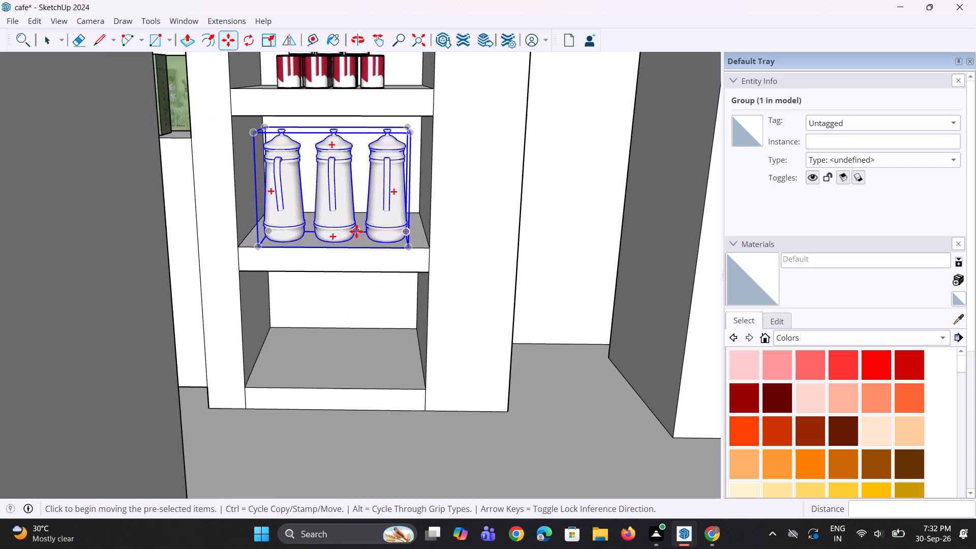
key("space")
key("space")
Examine the facade and interior of the reference COFFEE shop building, including its seating, counter and wall shelves.
scroll(355, 260, "down", 14)
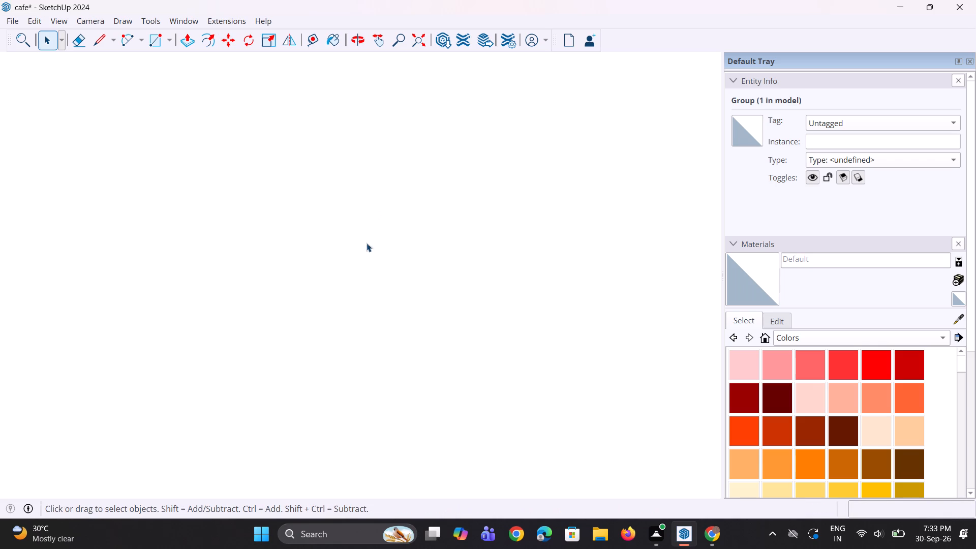
left_click(426, 46)
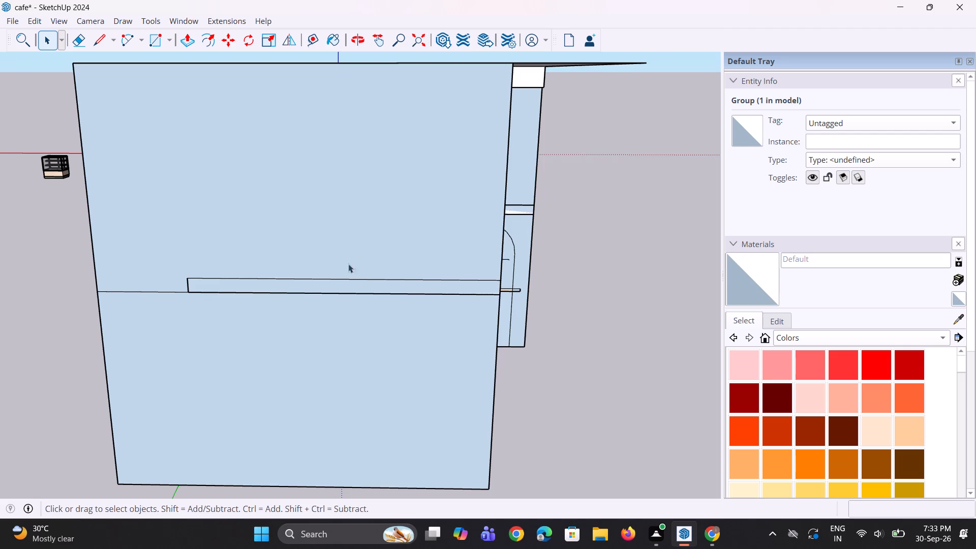
scroll(344, 281, "down", 9)
middle_click_drag(348, 282, 695, 340)
middle_click_drag(213, 256, 650, 272)
middle_click_drag(359, 365, 447, 248)
scroll(304, 263, "up", 3)
scroll(231, 234, "up", 4)
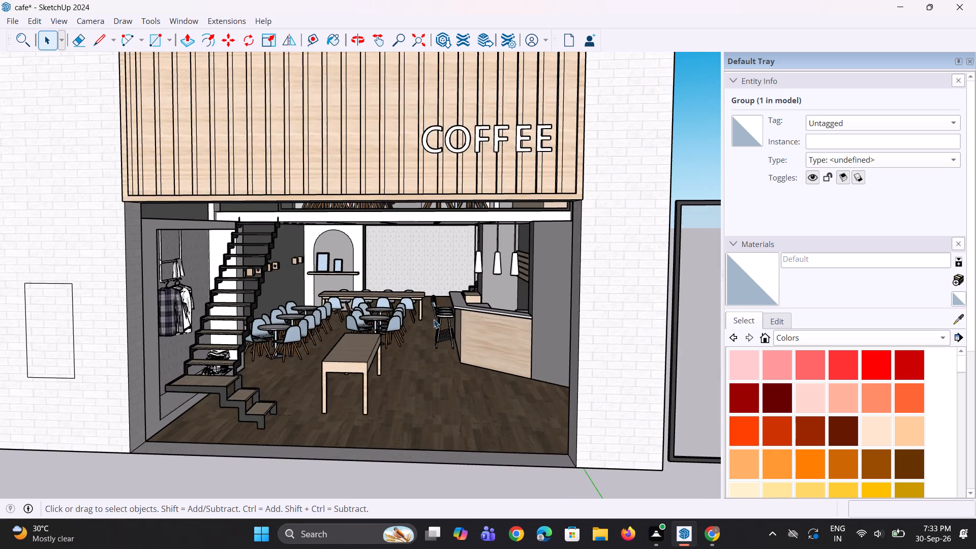
scroll(480, 328, "up", 2)
scroll(317, 303, "up", 2)
middle_click_drag(308, 295, 296, 339)
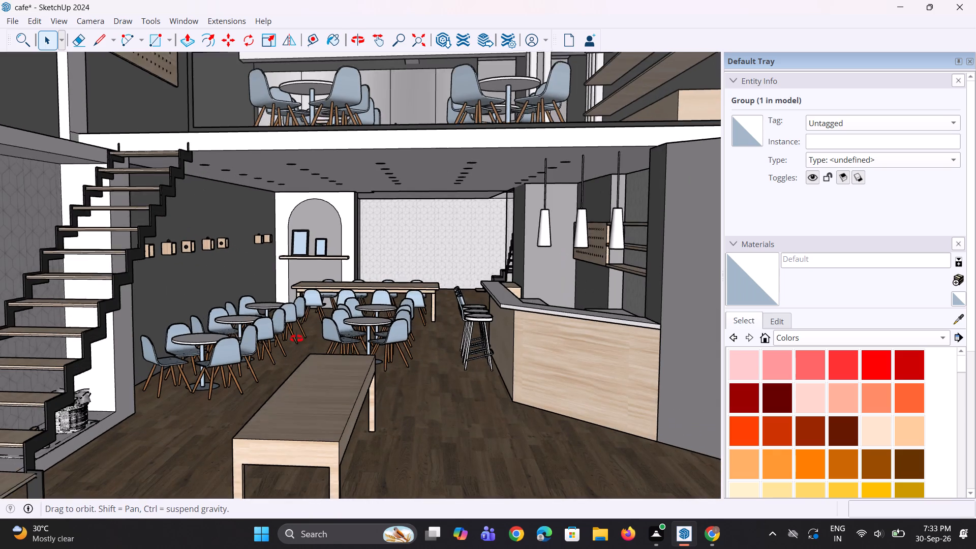
middle_click_drag(296, 339, 359, 278)
scroll(435, 276, "up", 2)
middle_click_drag(429, 296, 429, 296)
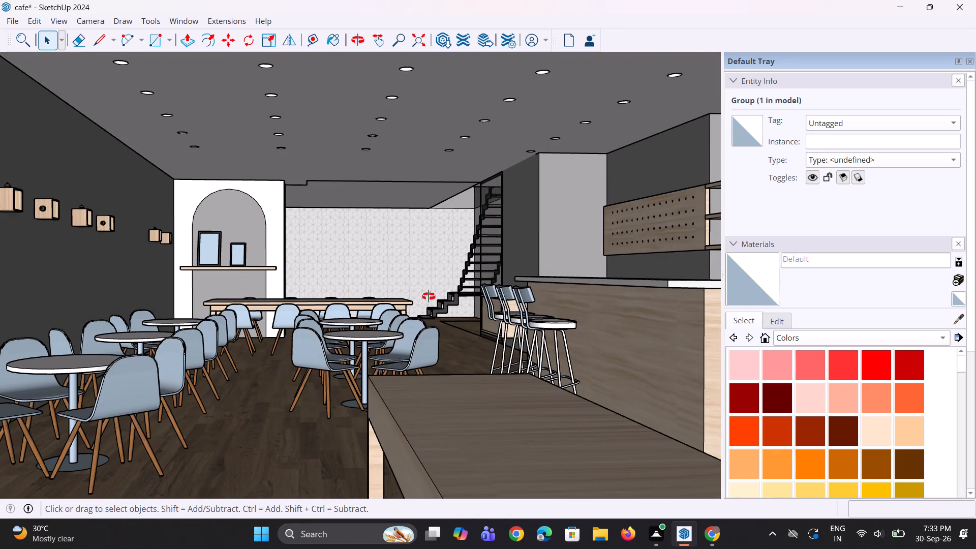
middle_click_drag(429, 296, 368, 331)
scroll(372, 327, "down", 11)
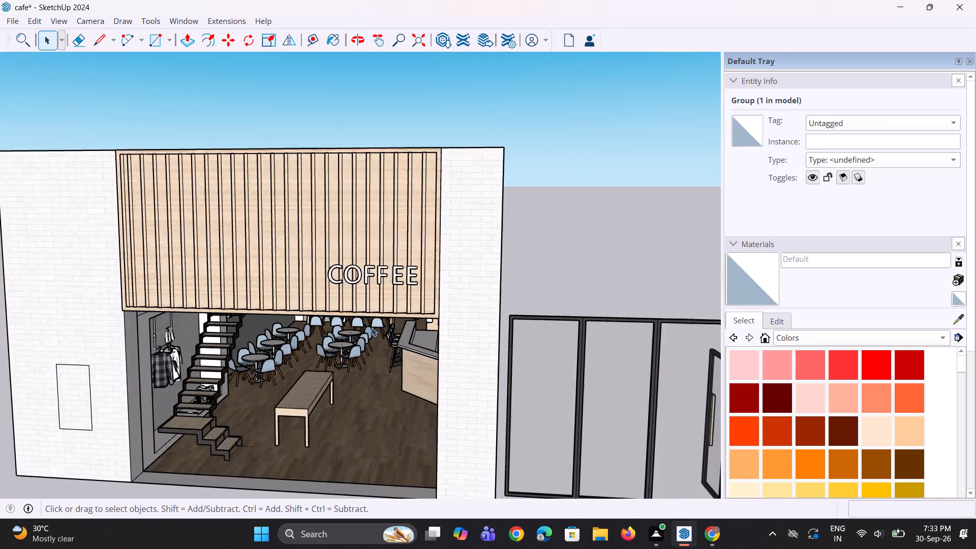
scroll(372, 327, "down", 13)
Clear the selection and examine the café's back-counter shelves holding the coffee cups, stacked cans and white jugs.
middle_click_drag(690, 399, 533, 435)
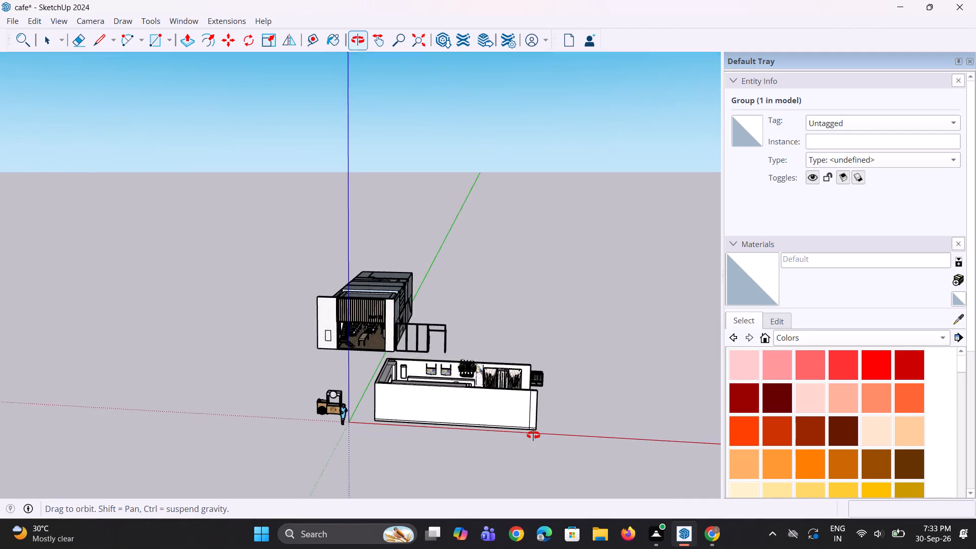
middle_click_drag(533, 435, 81, 392)
scroll(176, 365, "up", 4)
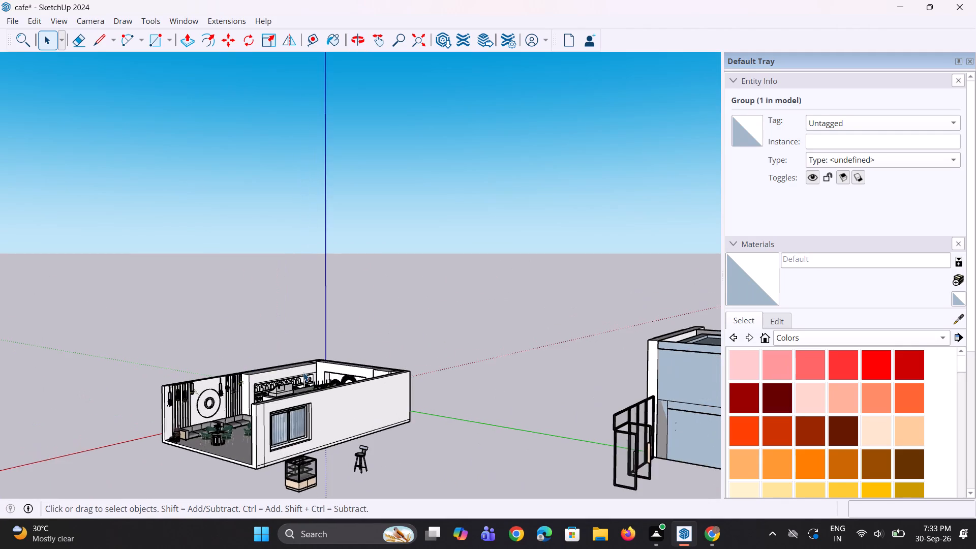
scroll(319, 374, "up", 4)
middle_click_drag(321, 373, 105, 470)
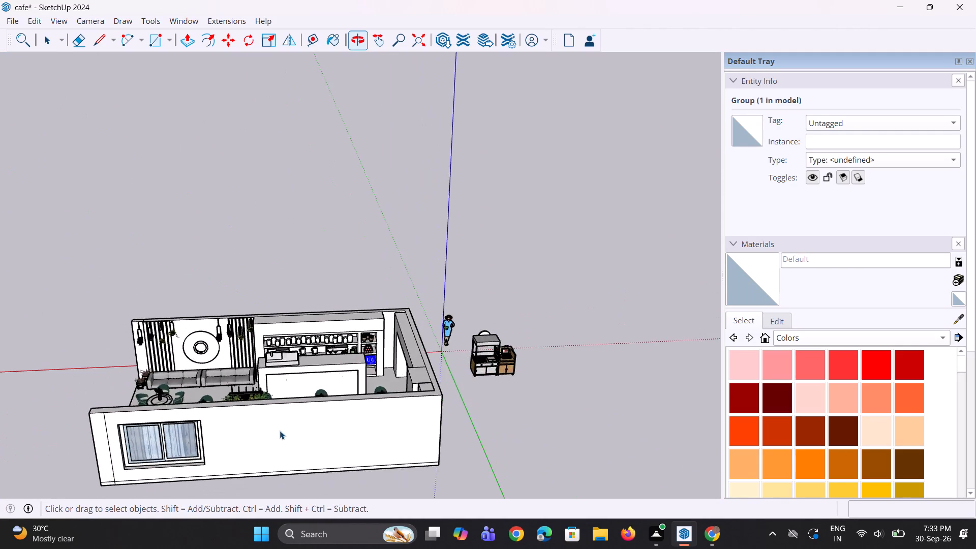
scroll(280, 430, "up", 3)
scroll(417, 367, "up", 2)
middle_click_drag(424, 364, 404, 399)
scroll(395, 335, "up", 2)
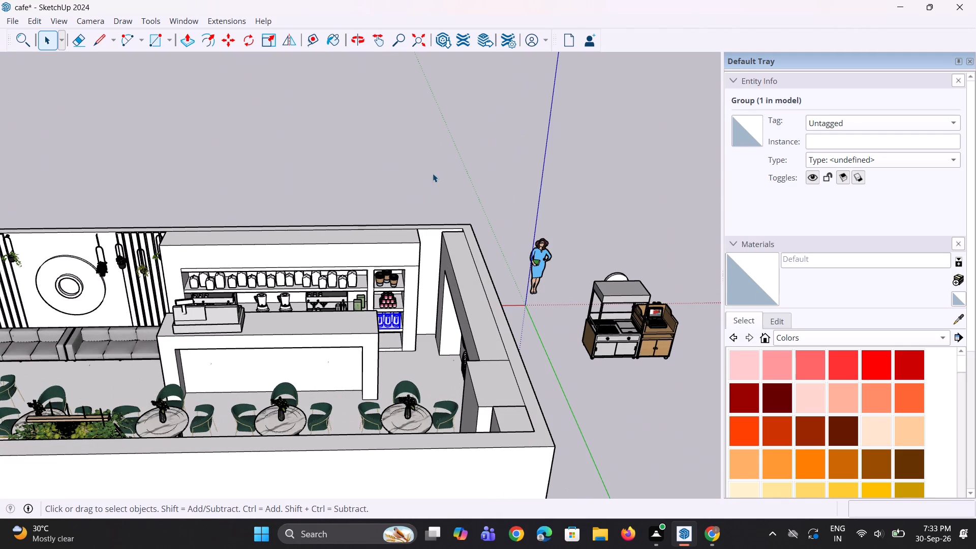
left_click(433, 173)
middle_click_drag(381, 373, 371, 343)
scroll(374, 341, "up", 6)
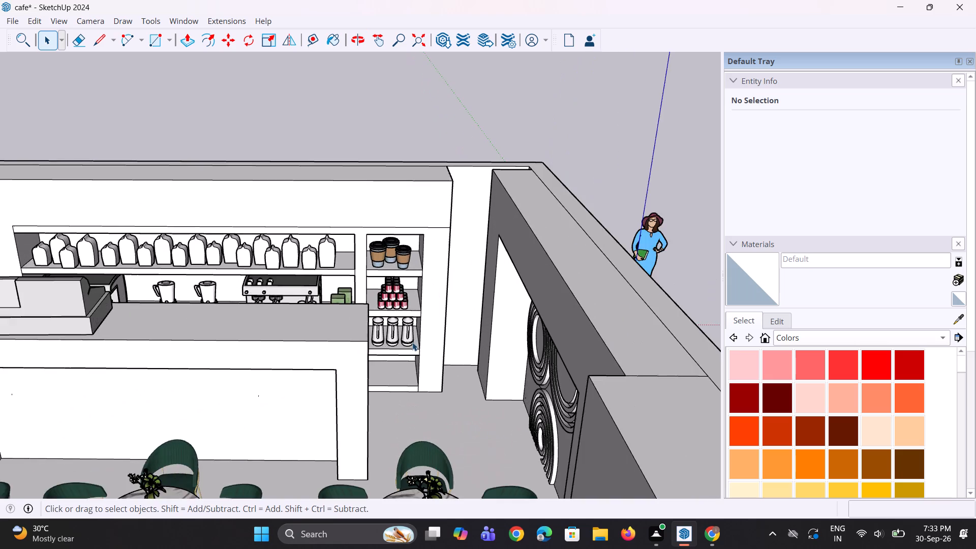
scroll(413, 343, "up", 3)
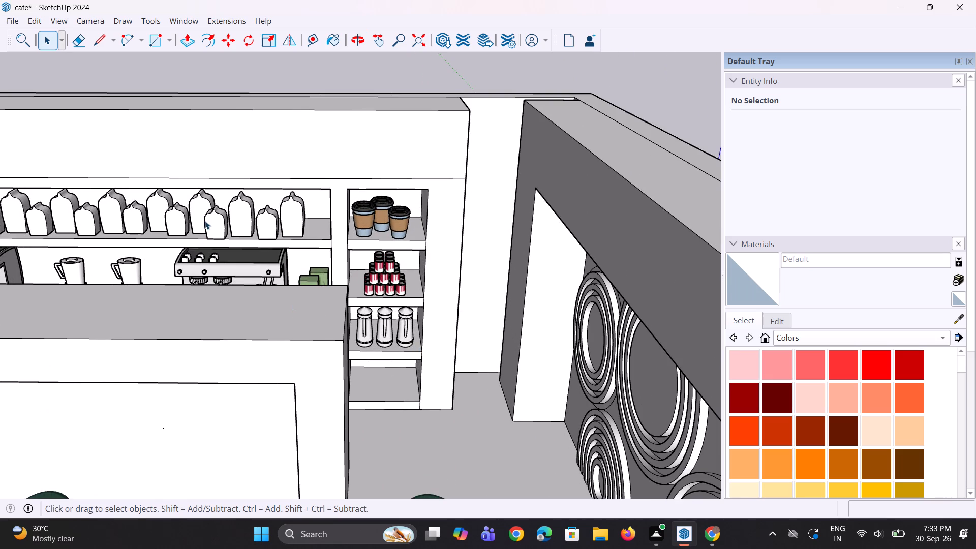
scroll(226, 215, "down", 4)
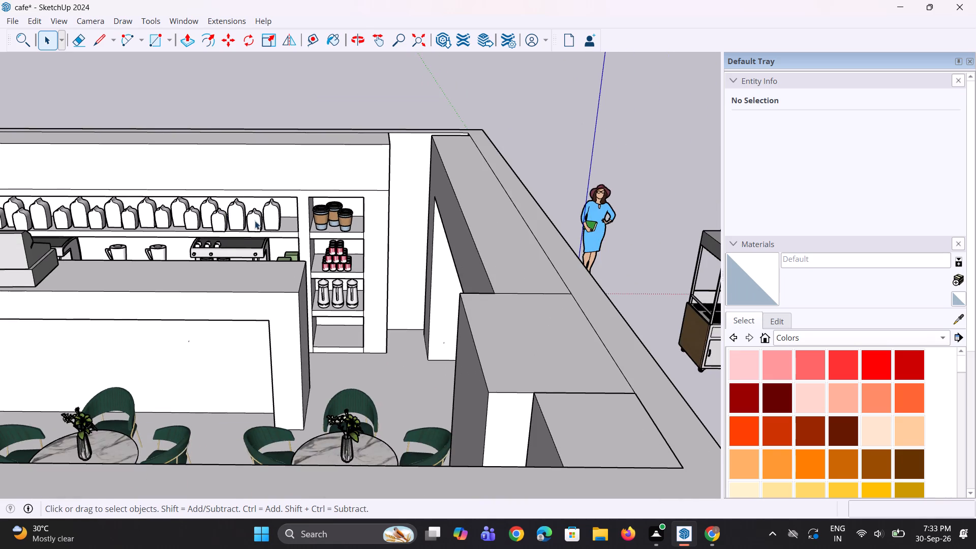
scroll(264, 249, "up", 2)
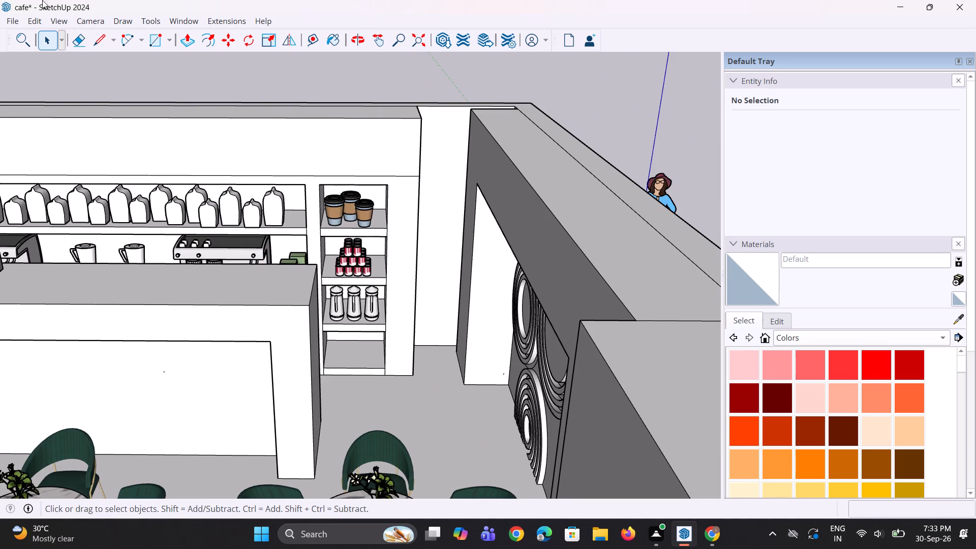
Import the kitchen model from Downloads and place the tray with plant and bottles on the front counter.
left_click(20, 23)
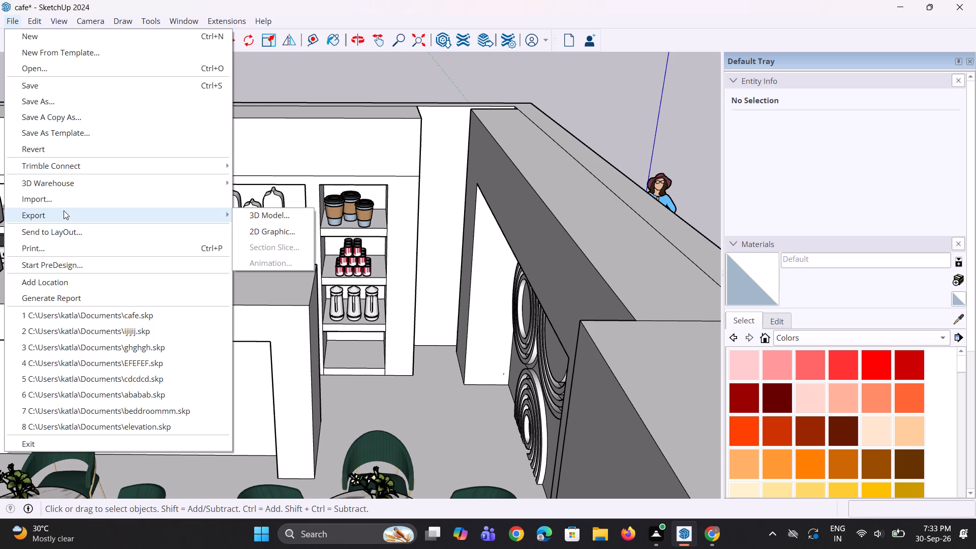
left_click(70, 199)
scroll(236, 237, "down", 2)
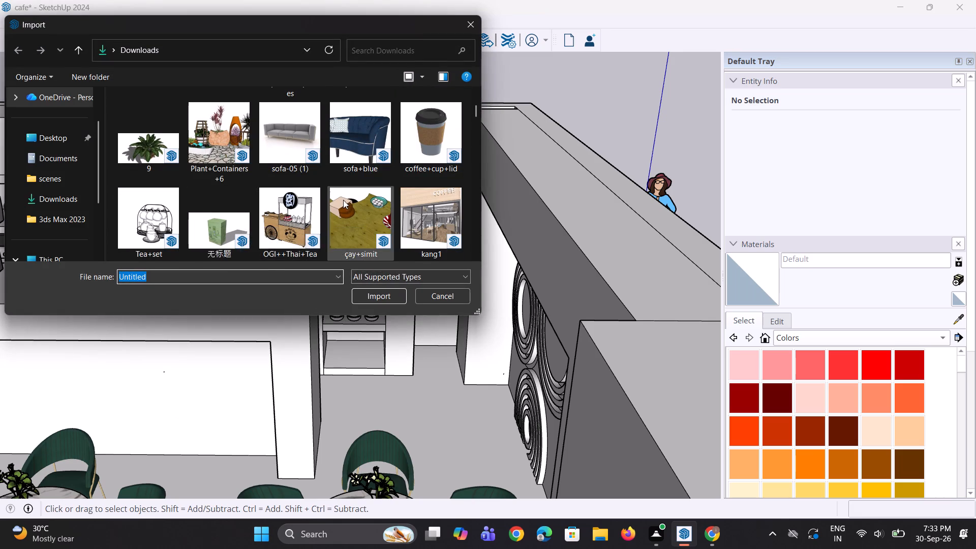
scroll(343, 200, "down", 1)
scroll(298, 194, "down", 1)
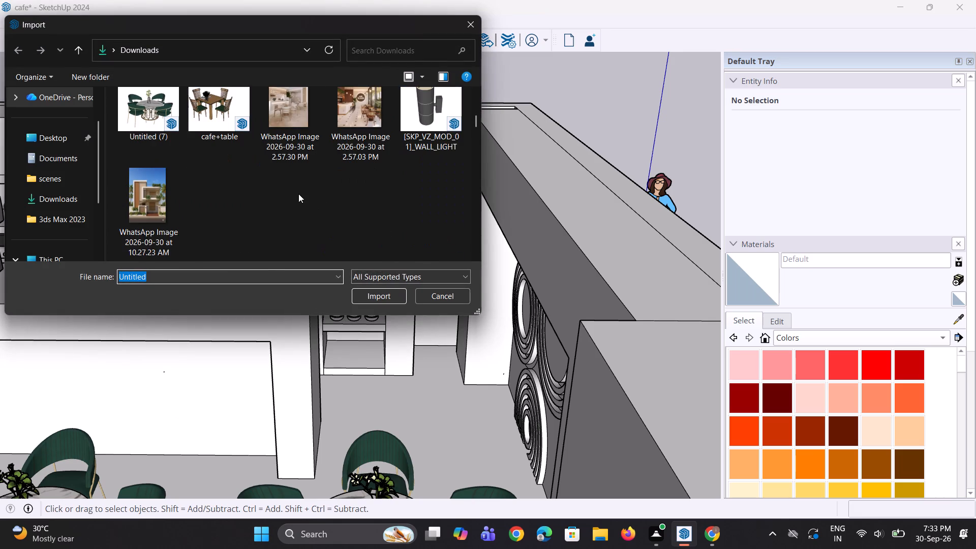
scroll(298, 194, "down", 3)
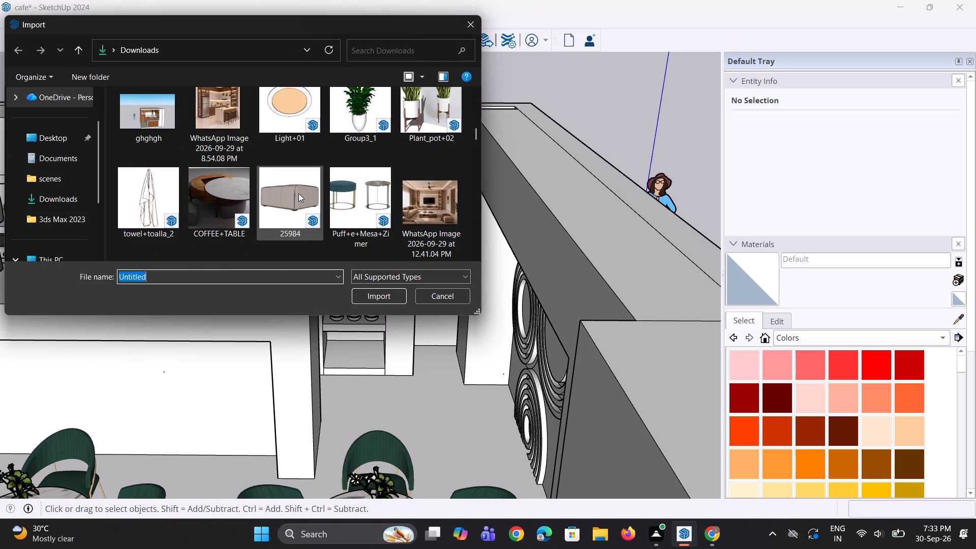
scroll(298, 193, "down", 3)
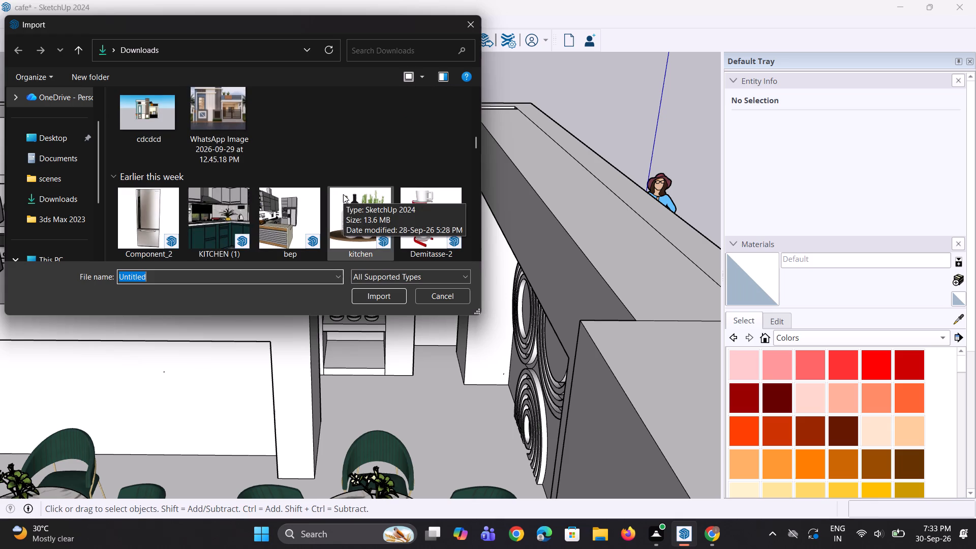
left_click(358, 235)
left_click(374, 298)
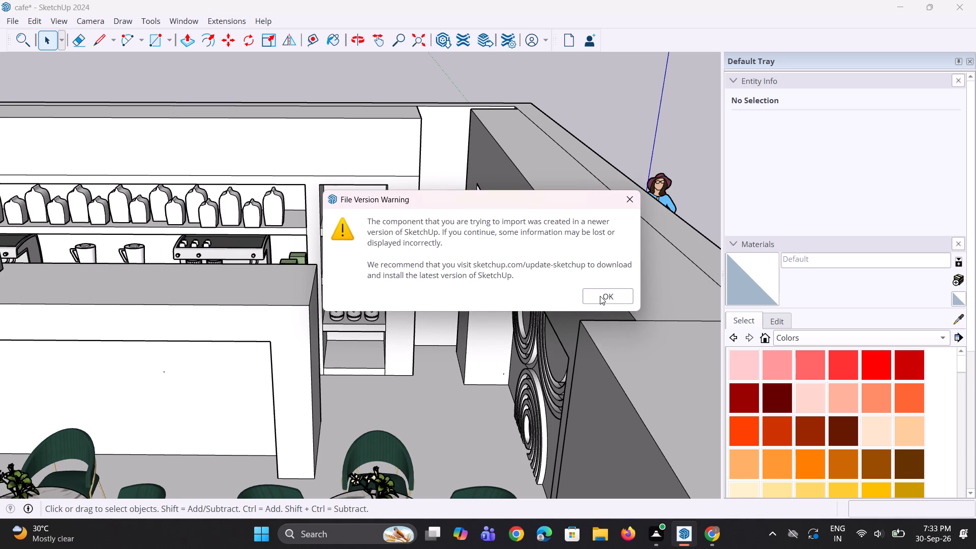
left_click(600, 296)
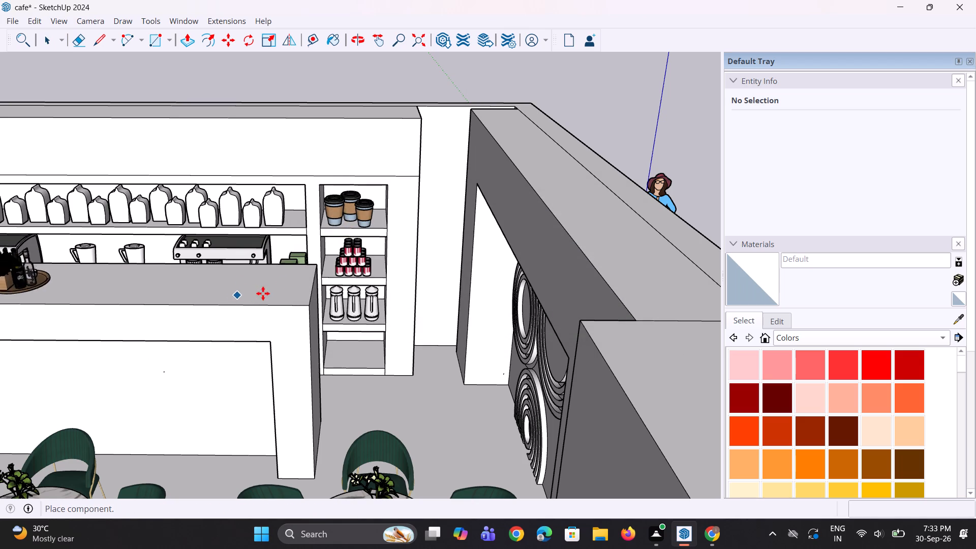
left_click(283, 295)
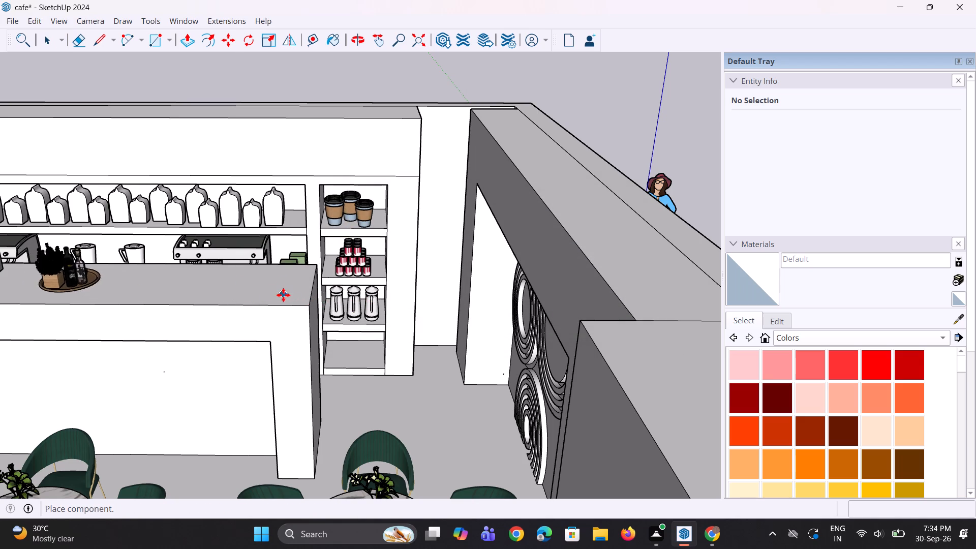
Lower the kitchen tray set about 8 1/2" along the blue axis toward the front counter's top.
middle_click_drag(166, 334, 227, 286)
middle_click_drag(131, 298, 129, 335)
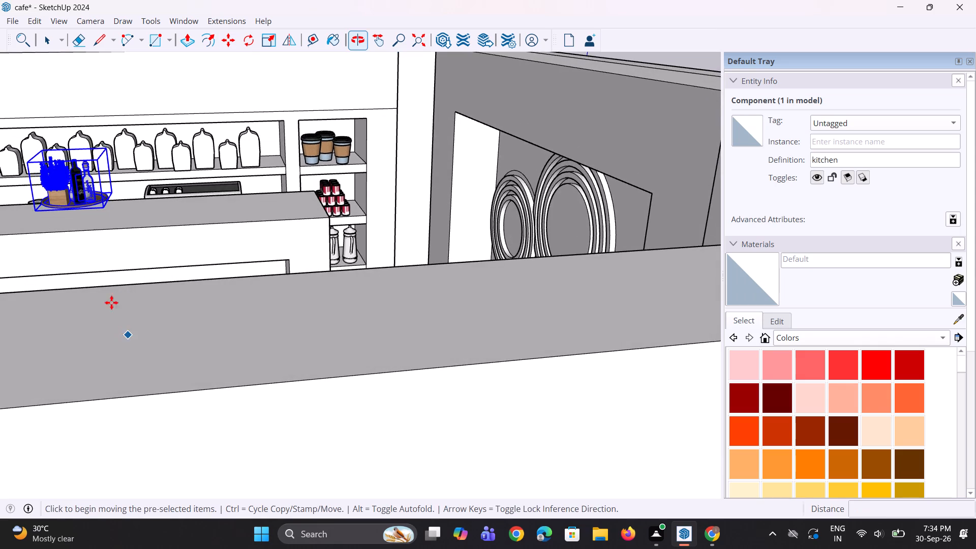
scroll(84, 226, "up", 2)
left_click(105, 204)
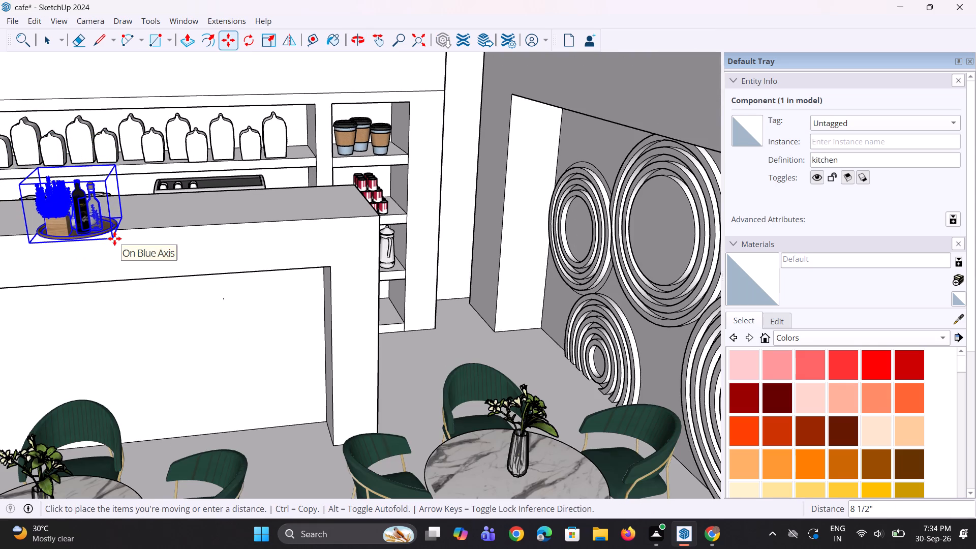
left_click(114, 238)
Move the kitchen tray set back about 1' 3", and about 4' 10" along the counter to the end near the shelves.
middle_click_drag(145, 256, 59, 300)
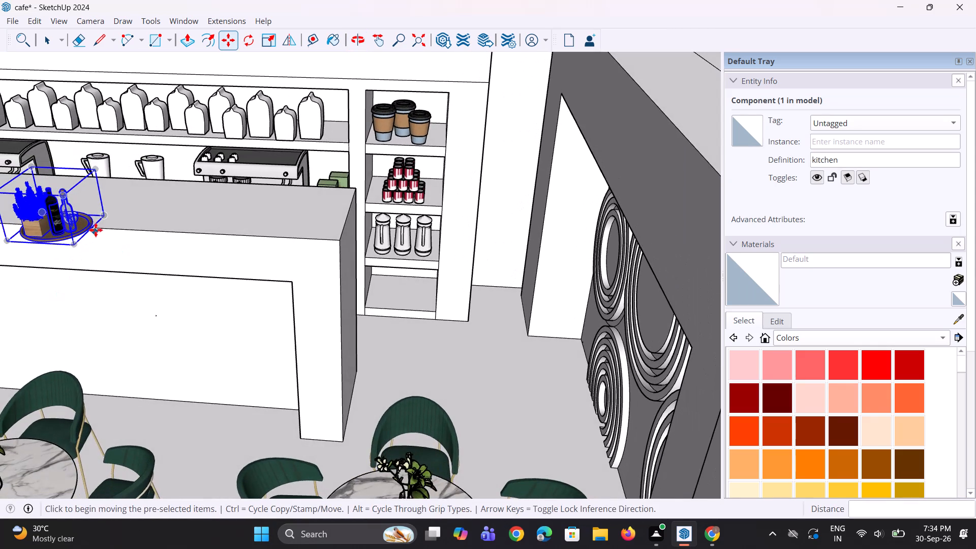
left_click(103, 217)
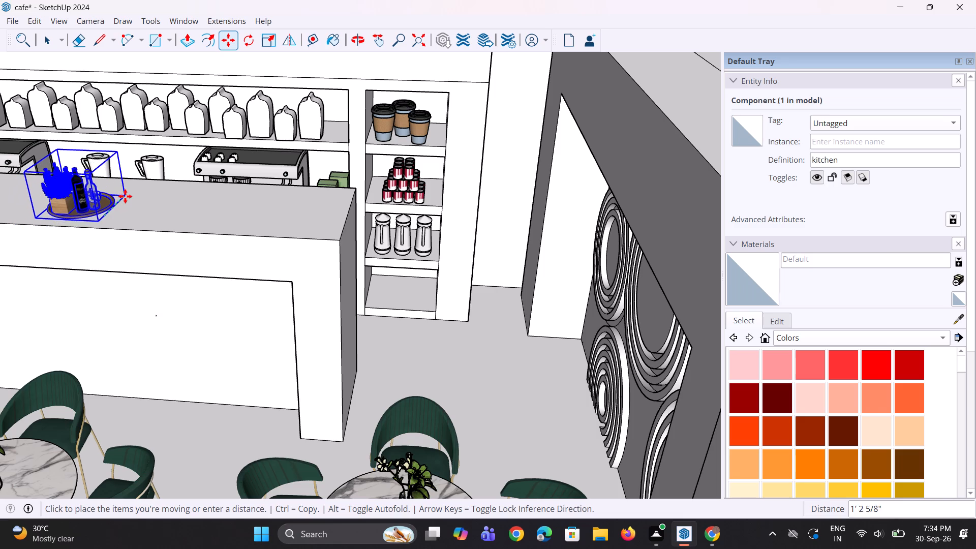
left_click(127, 193)
left_click(103, 216)
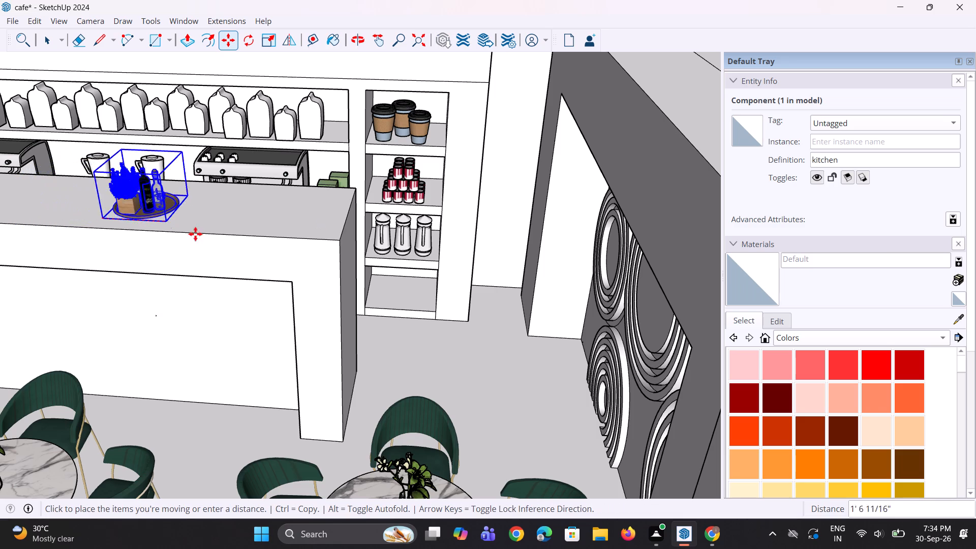
left_click(309, 231)
key("space")
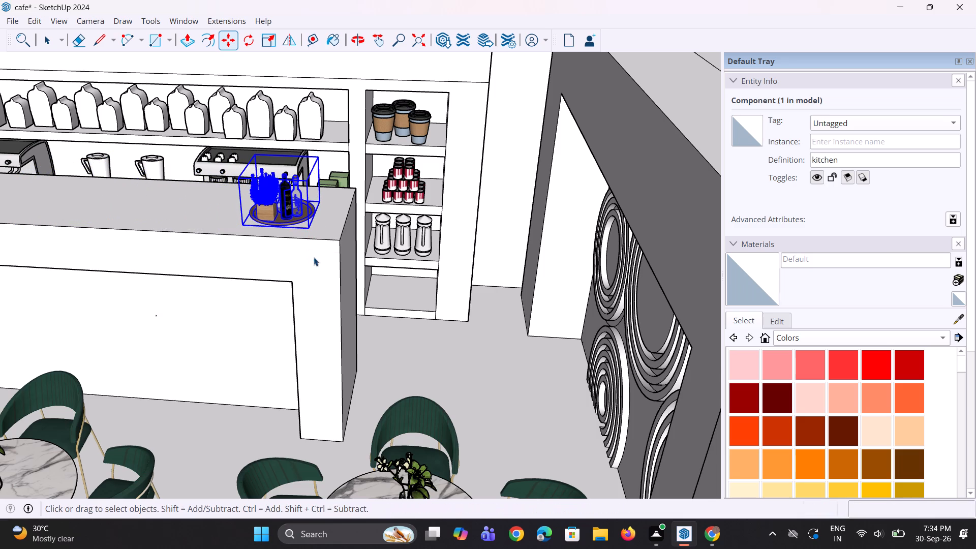
key("space")
scroll(291, 263, "up", 1)
middle_click_drag(293, 263, 315, 258)
scroll(301, 265, "down", 9)
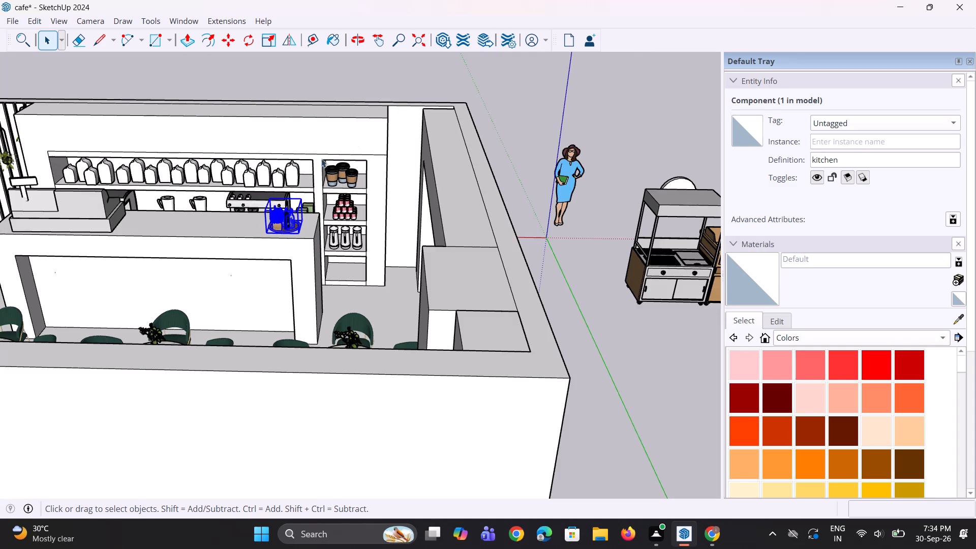
left_click(520, 108)
Scale the kitchen tray set on the front counter uniformly by about 1.42.
scroll(185, 231, "up", 2)
scroll(307, 279, "up", 3)
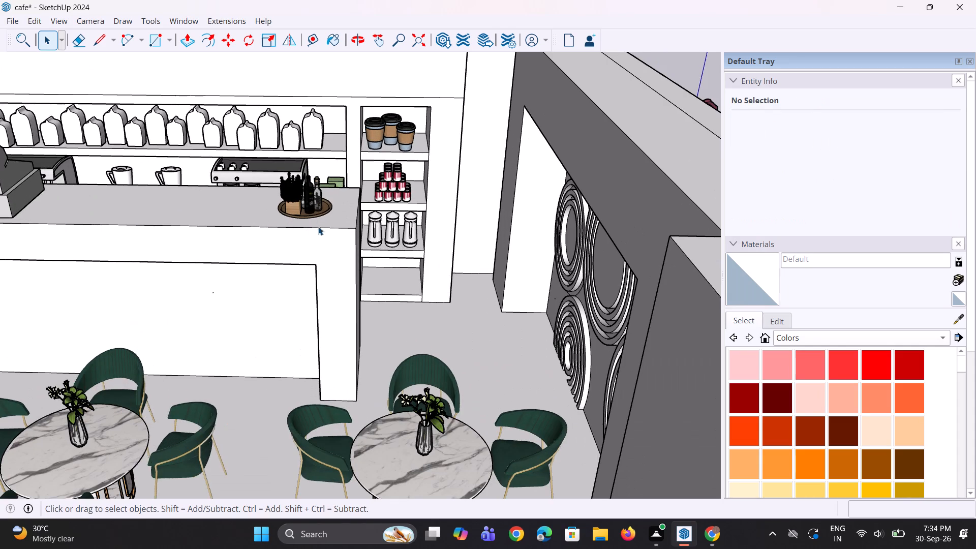
left_click(317, 215)
scroll(309, 211, "up", 3)
key("s")
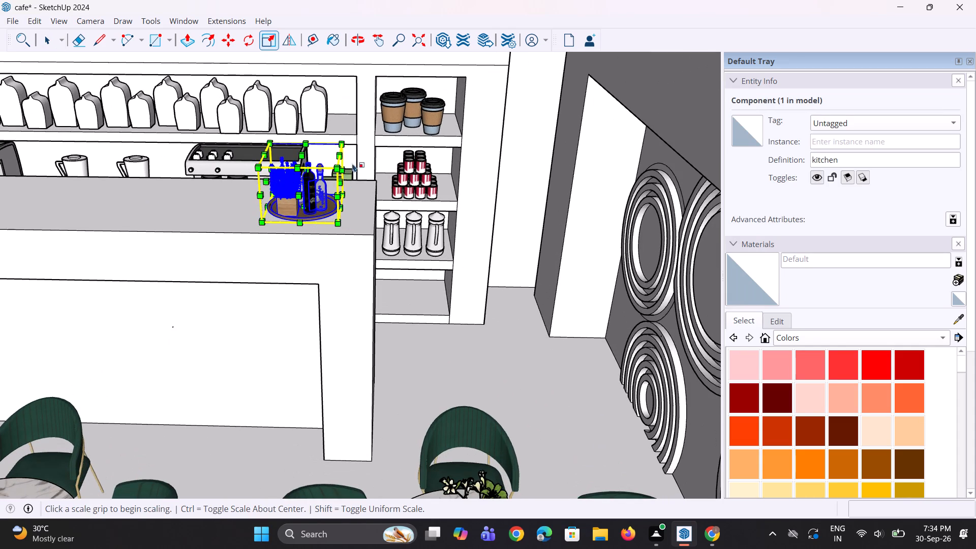
scroll(351, 163, "up", 2)
left_click(341, 136)
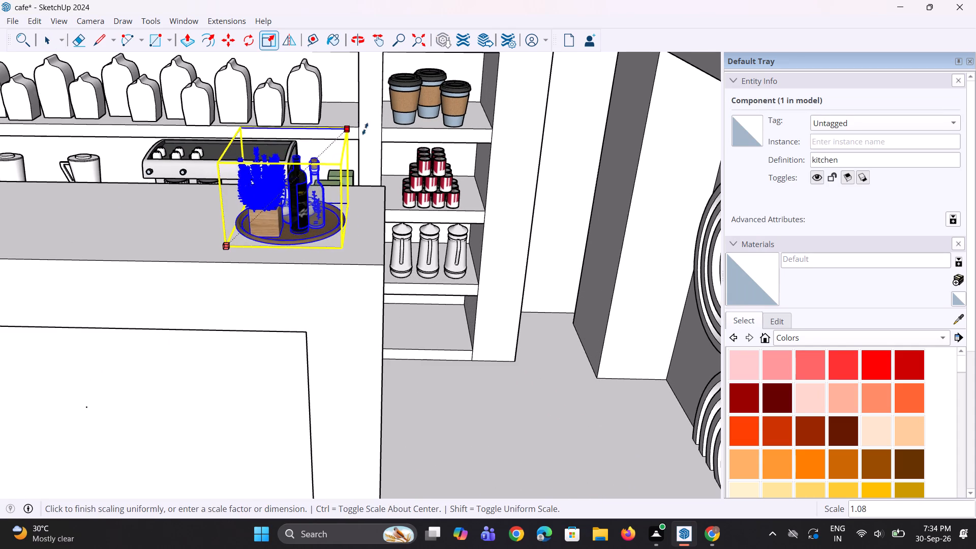
left_click(382, 96)
Shift the enlarged kitchen tray set about 4" along the countertop, away from the counter's end.
middle_click_drag(292, 186, 327, 195)
key("m")
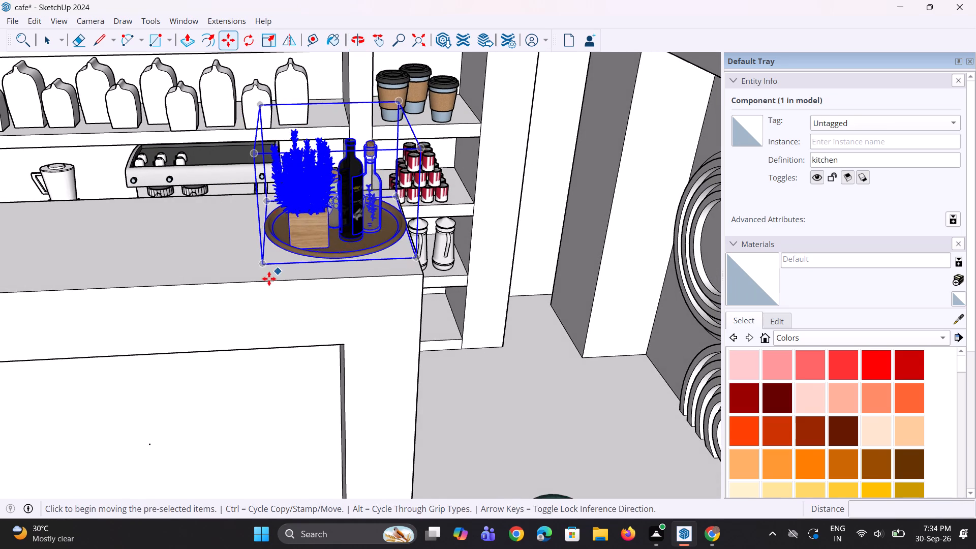
scroll(269, 279, "up", 2)
left_click(264, 258)
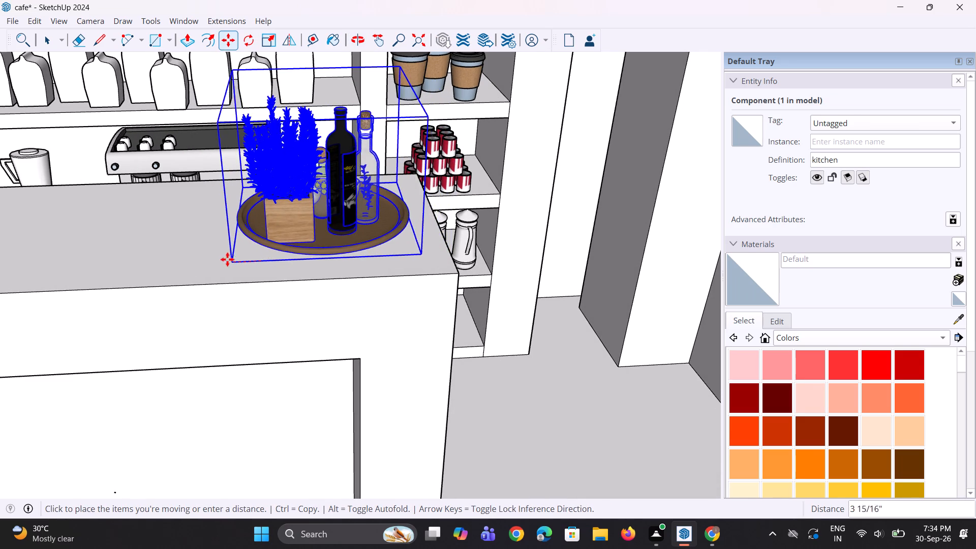
left_click(224, 259)
key("space")
scroll(223, 260, "down", 8)
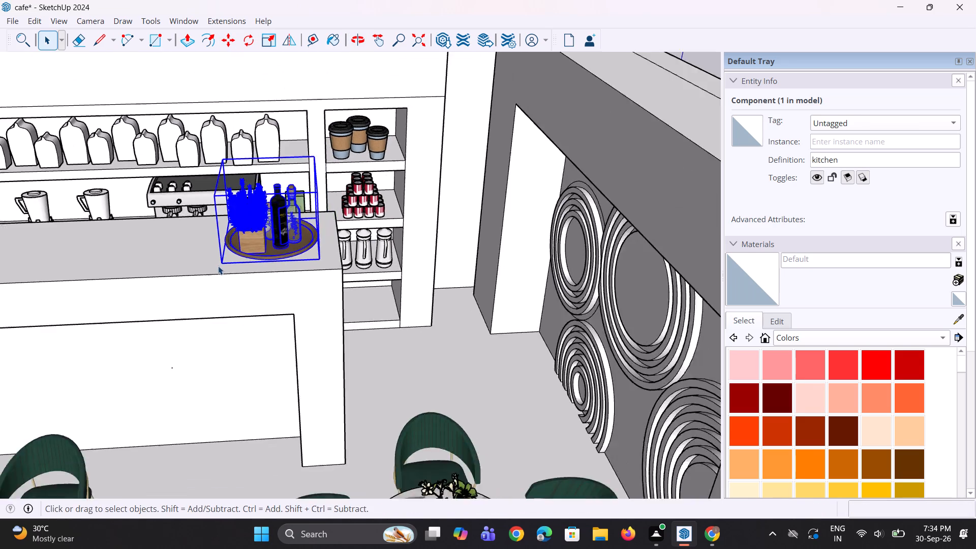
scroll(218, 266, "down", 4)
left_click(512, 95)
Stretch the kitchen tray set along the red axis by a factor of about 1.18.
middle_click_drag(167, 287, 196, 284)
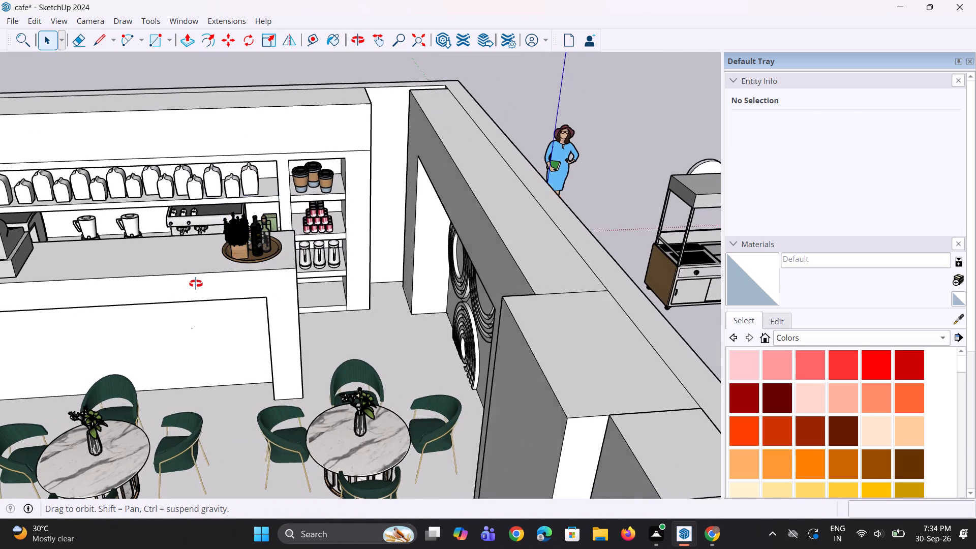
middle_click_drag(196, 284, 477, 326)
scroll(392, 367, "up", 3)
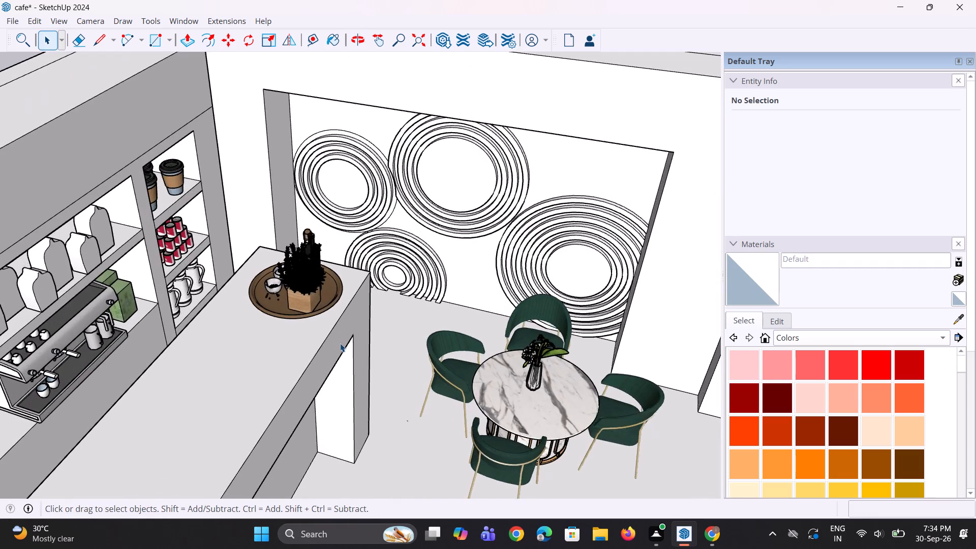
scroll(340, 343, "down", 8)
middle_click_drag(332, 344, 316, 316)
scroll(316, 312, "up", 6)
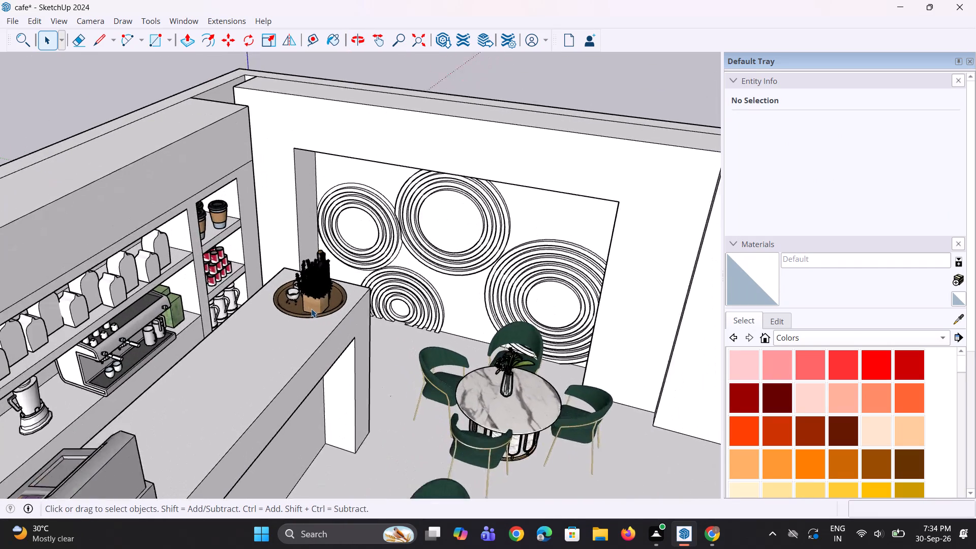
scroll(311, 309, "up", 1)
left_click(300, 295)
key("s")
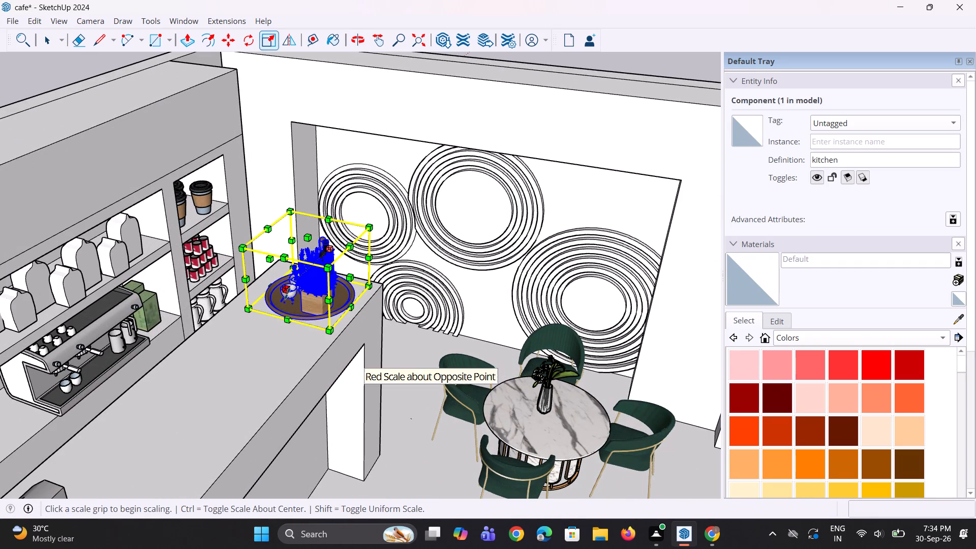
left_click(287, 293)
left_click(281, 301)
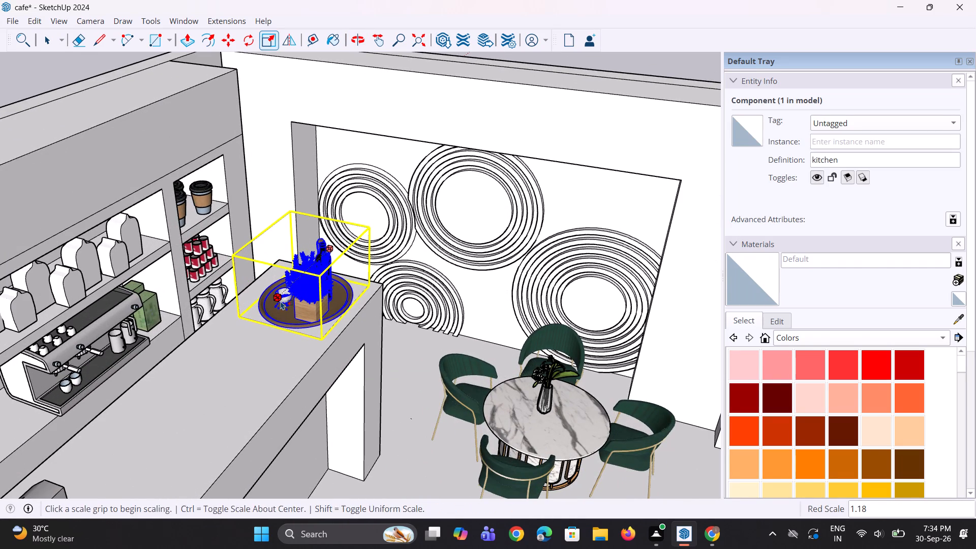
key("space")
key("space")
scroll(266, 328, "down", 9)
left_click(429, 141)
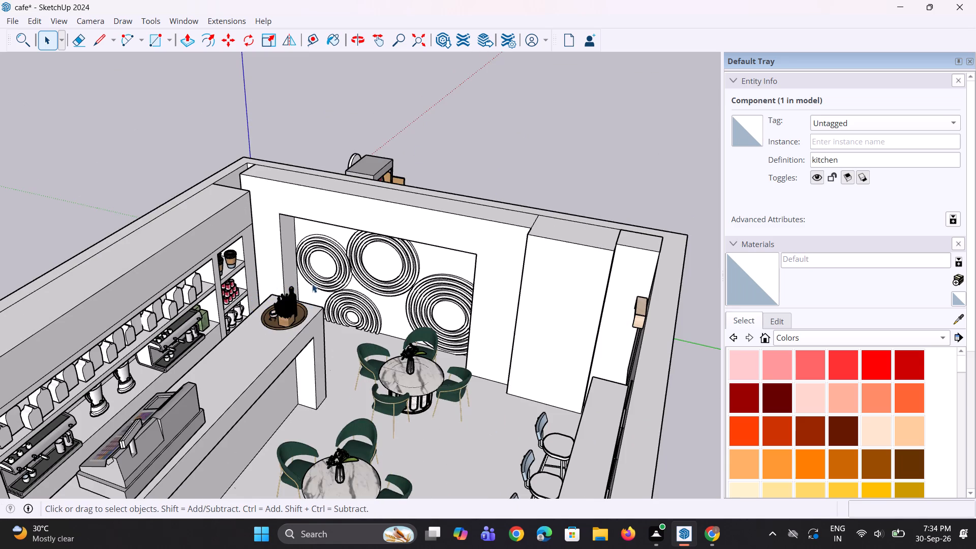
Import the PLANT-30 model from Downloads and place it on the open ground outside the café walls.
scroll(309, 289, "up", 3)
middle_click_drag(295, 300, 243, 271)
scroll(260, 296, "down", 3)
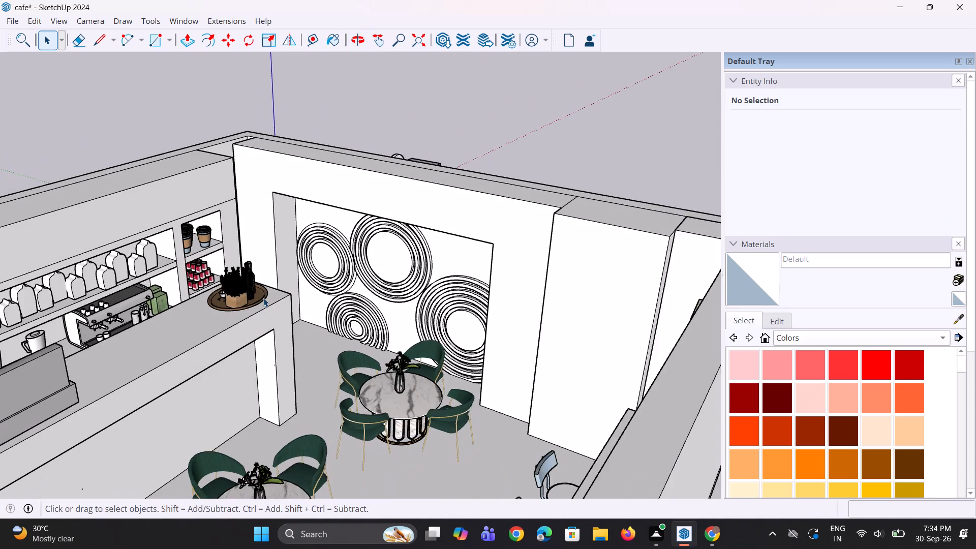
middle_click_drag(288, 310, 220, 326)
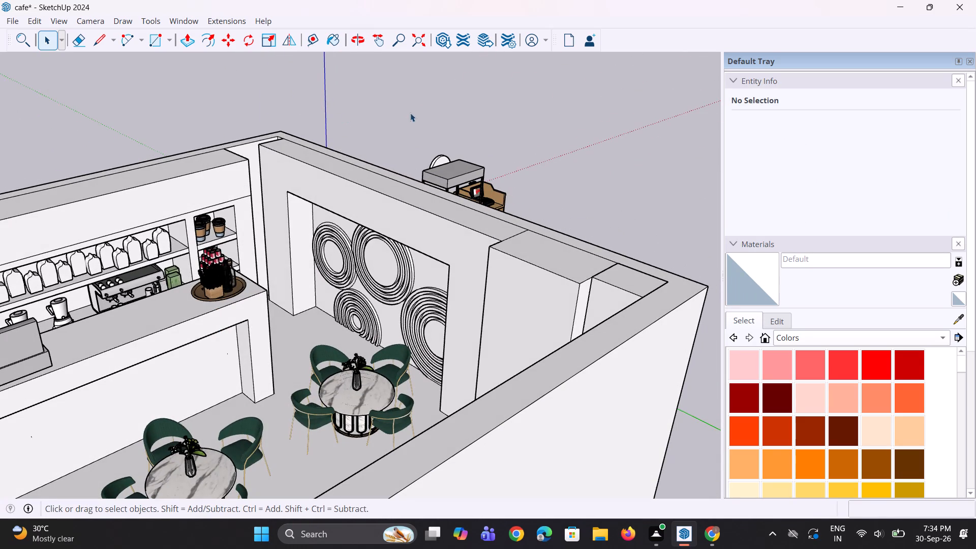
left_click(13, 22)
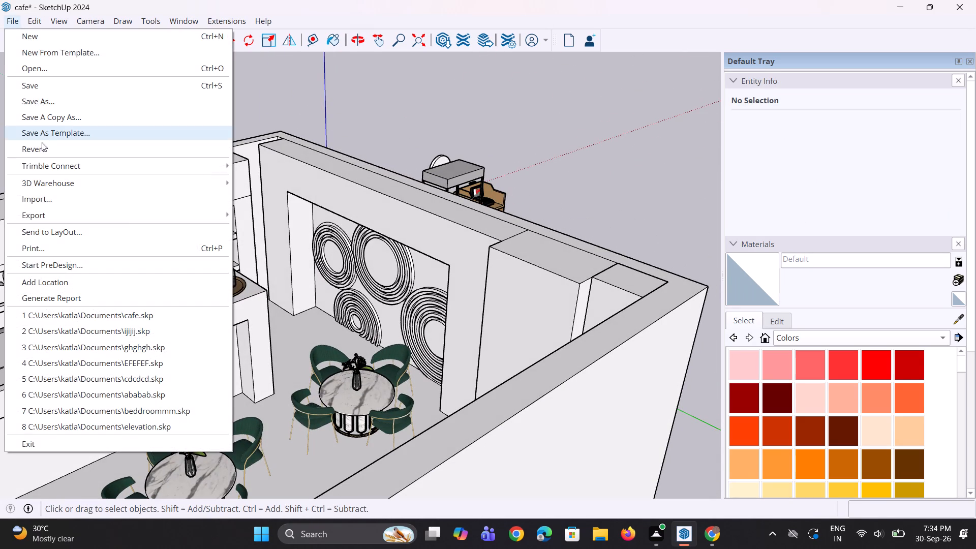
left_click(51, 198)
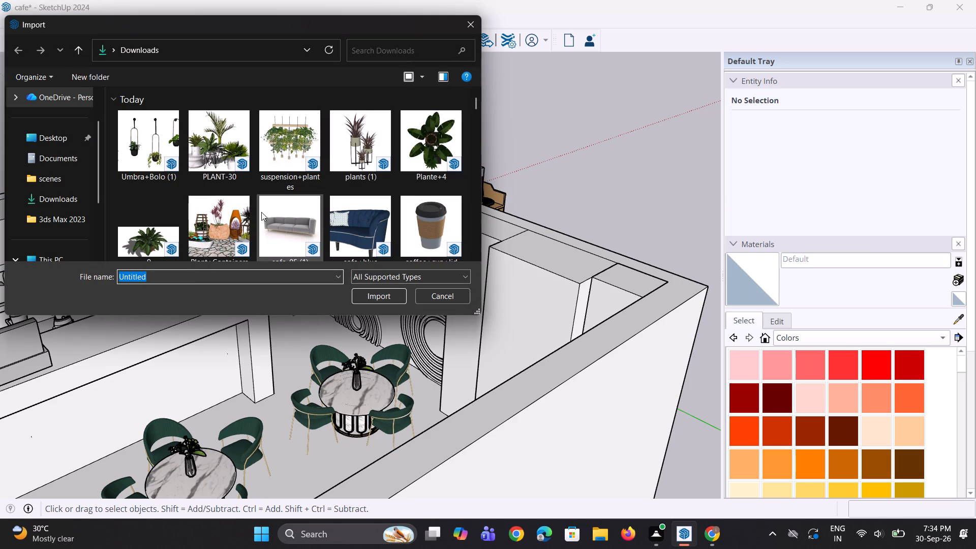
left_click(214, 150)
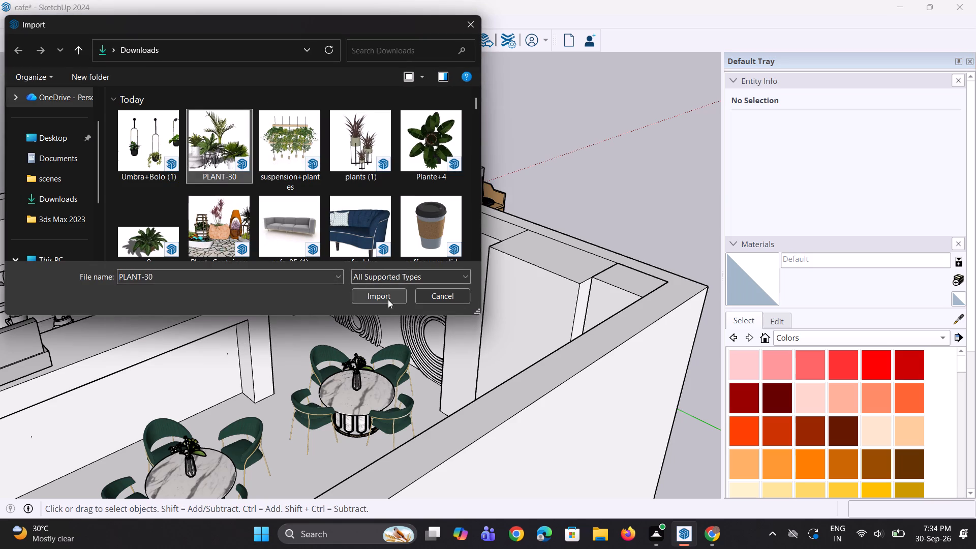
left_click(388, 299)
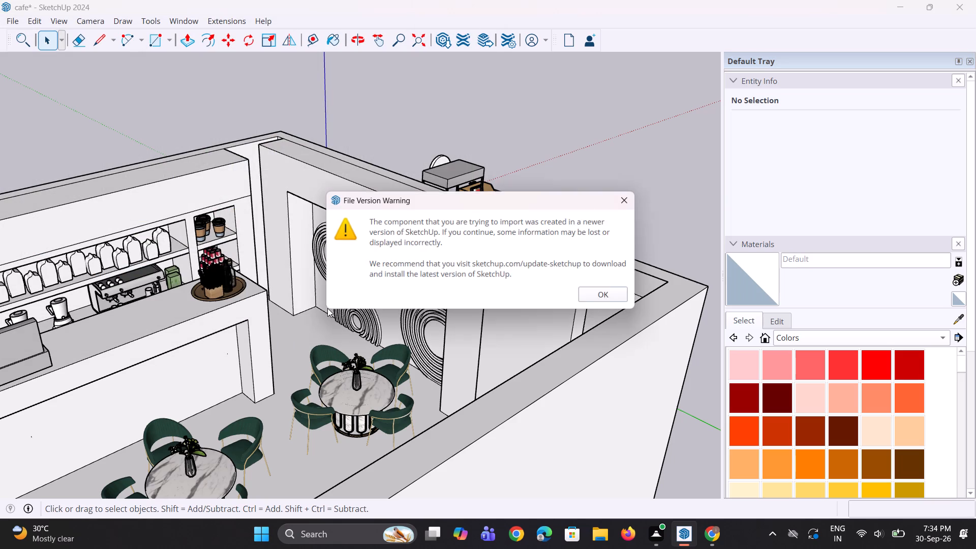
left_click(614, 296)
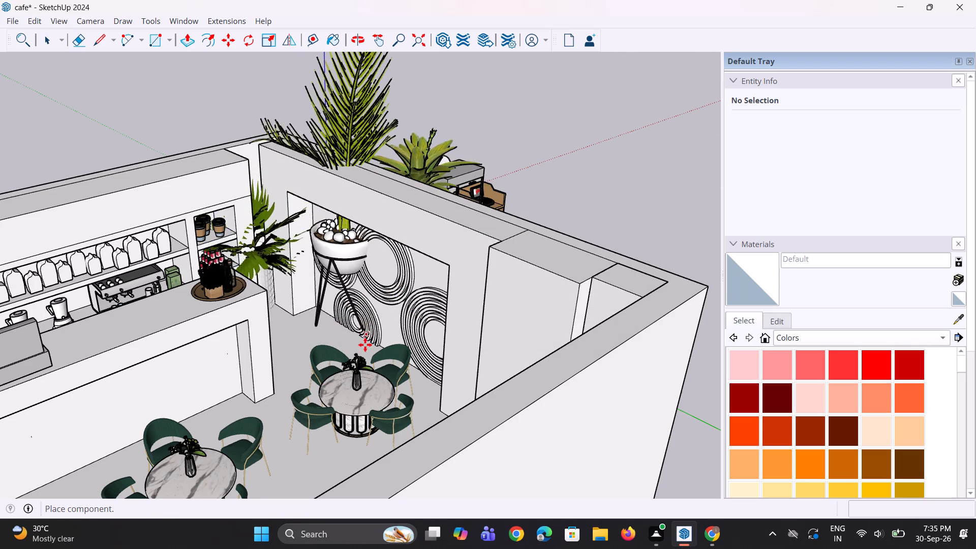
scroll(390, 339, "down", 5)
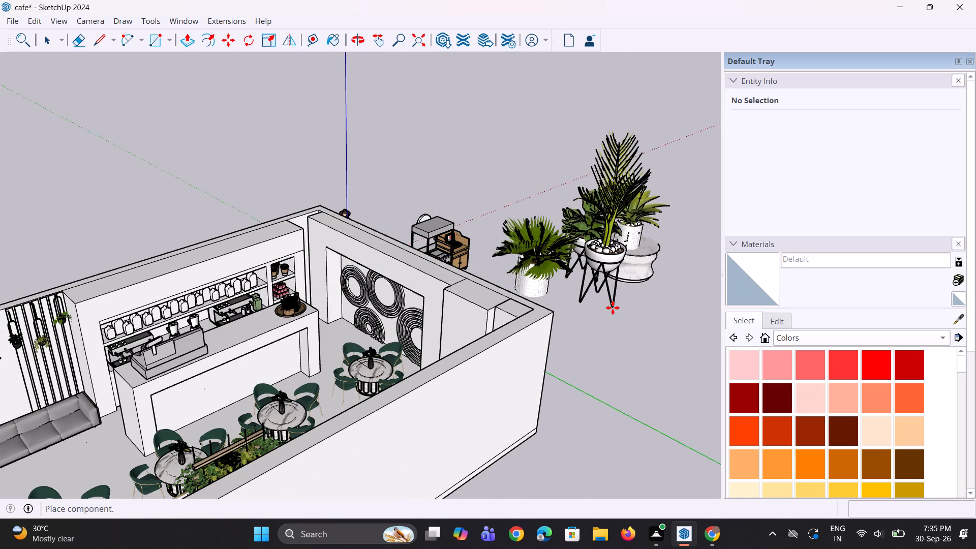
left_click(613, 308)
Scale the imported PLANT-30 group down uniformly to less than half its size.
scroll(562, 311, "down", 3)
key("s")
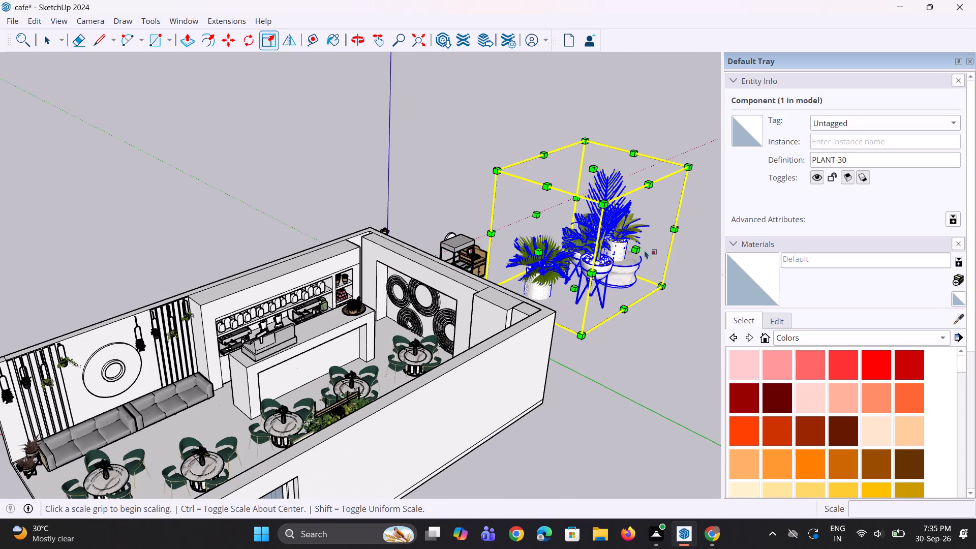
left_click(586, 143)
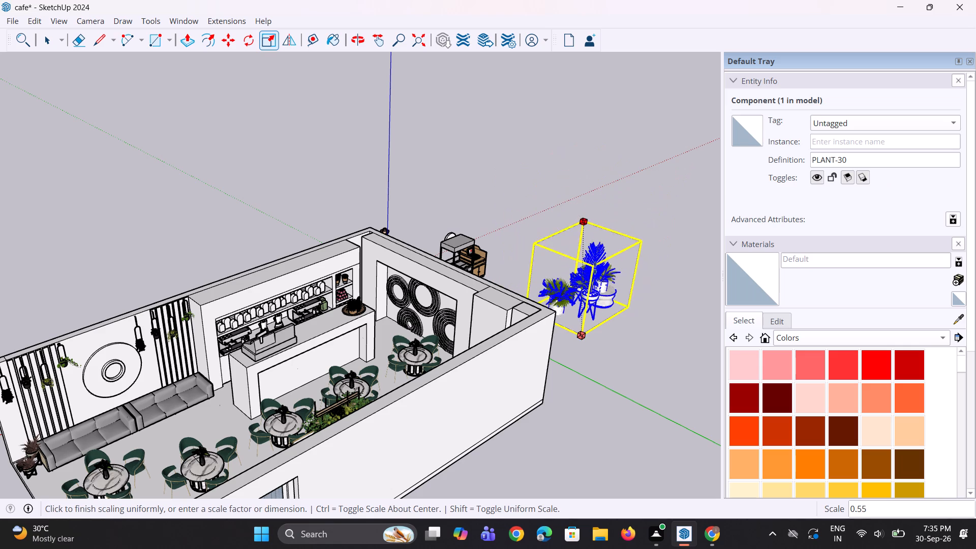
left_click(599, 271)
scroll(590, 347, "up", 3)
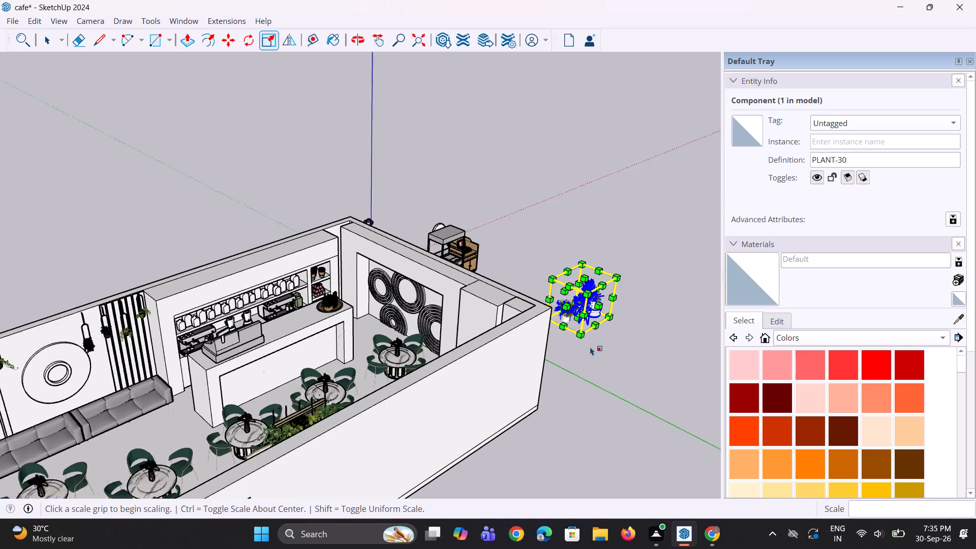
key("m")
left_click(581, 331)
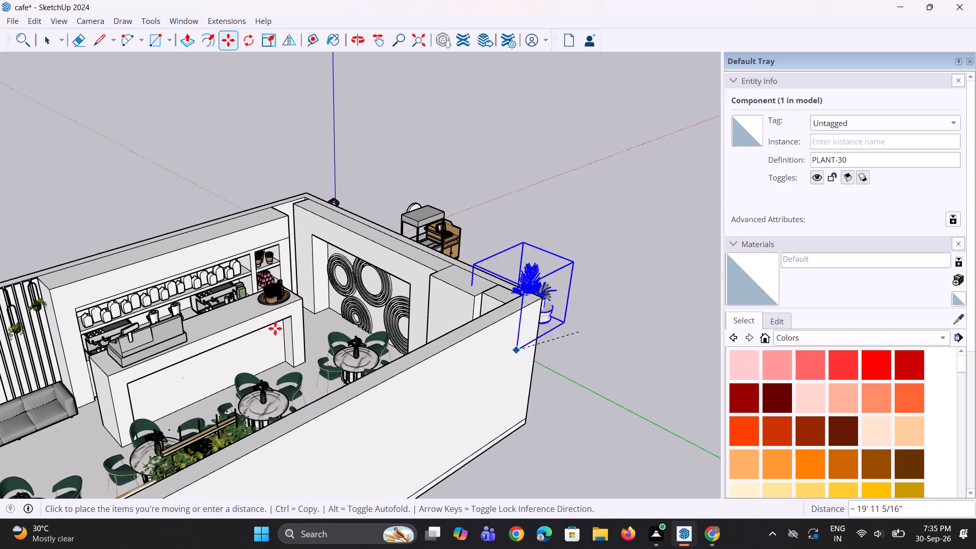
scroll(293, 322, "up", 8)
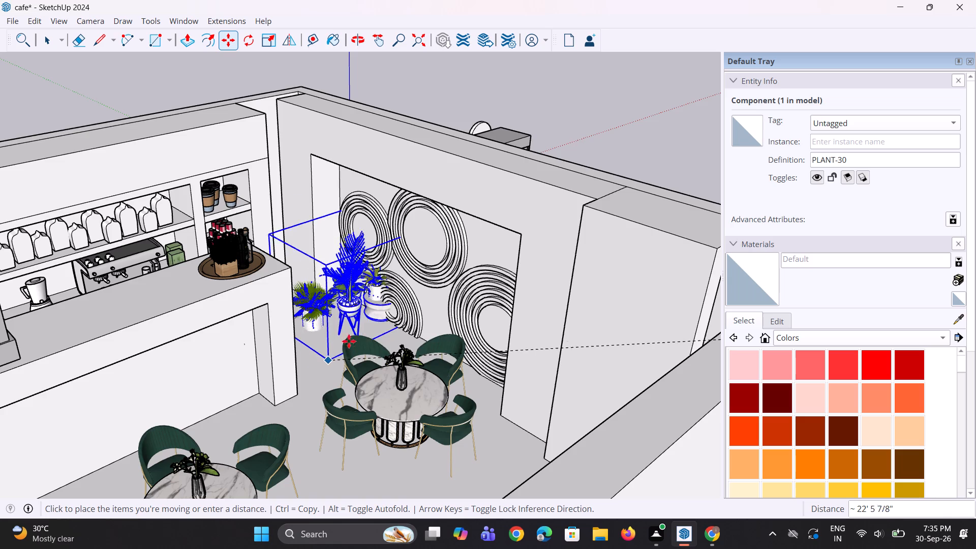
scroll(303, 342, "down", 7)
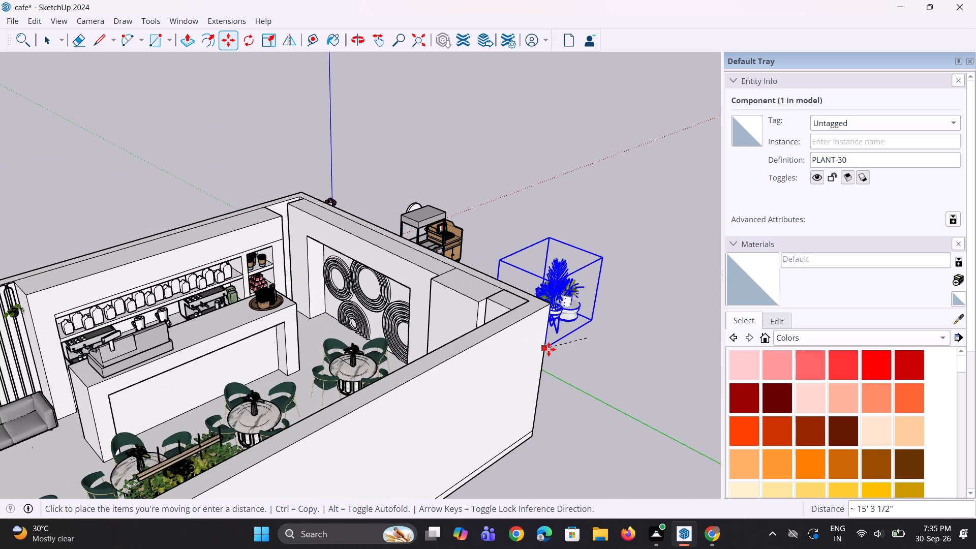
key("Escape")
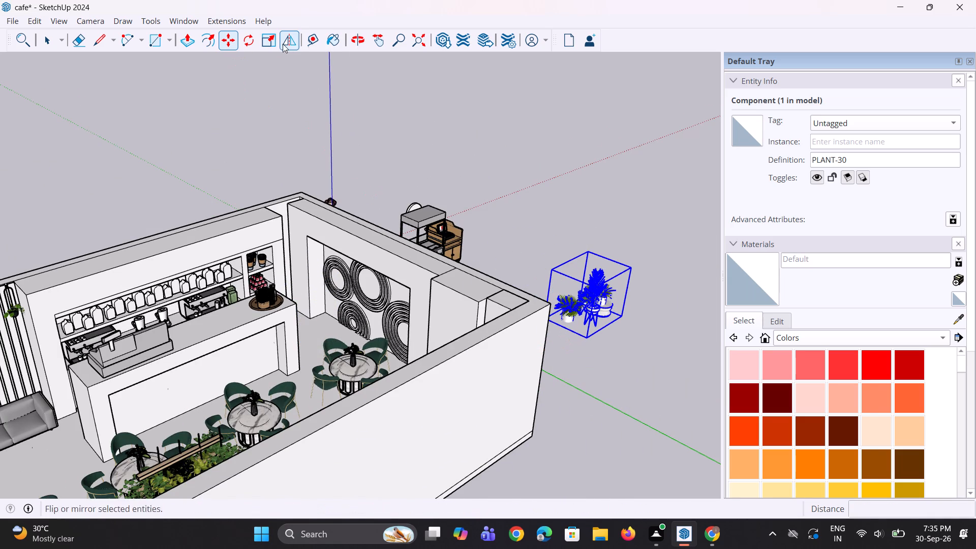
Rotate the PLANT-30 group 90 degrees on the ground plane about a point outside the café.
left_click(253, 39)
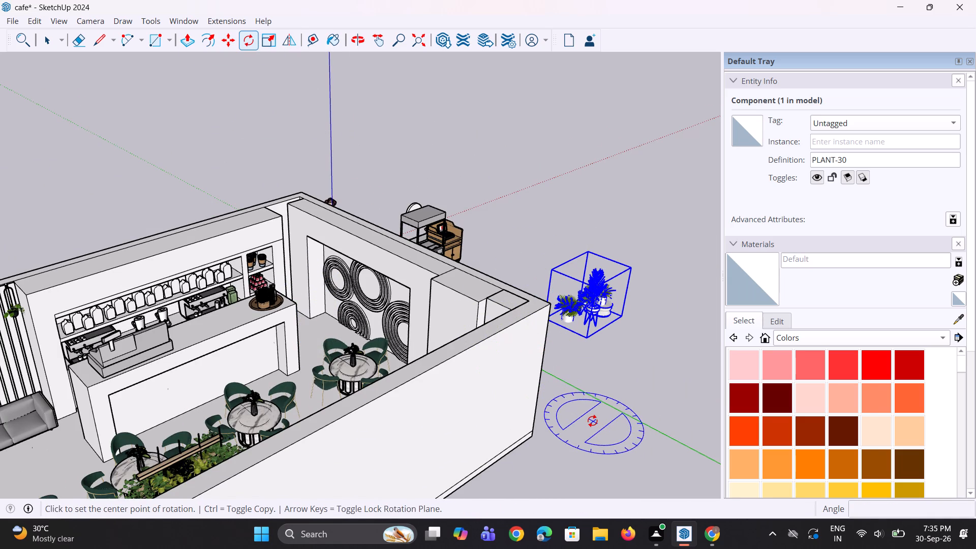
left_click(590, 420)
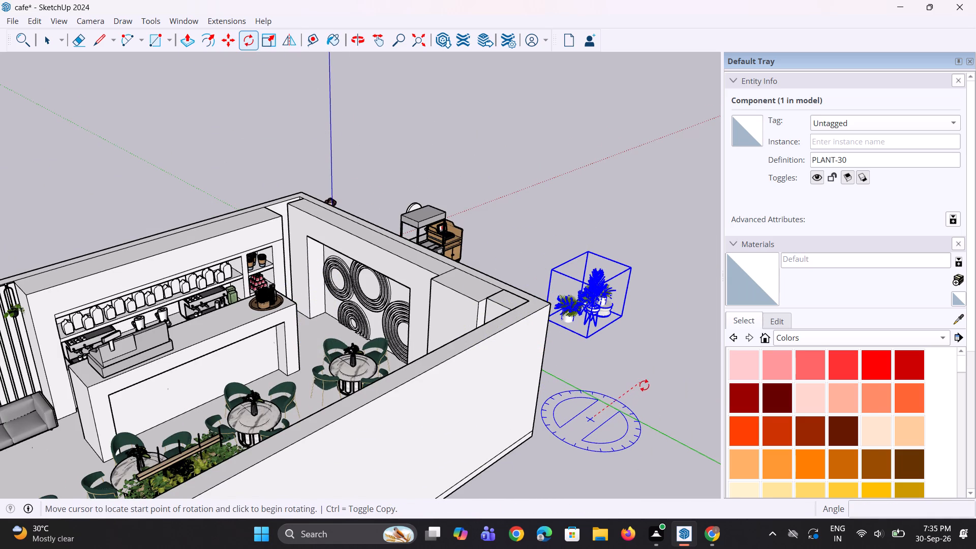
left_click(648, 384)
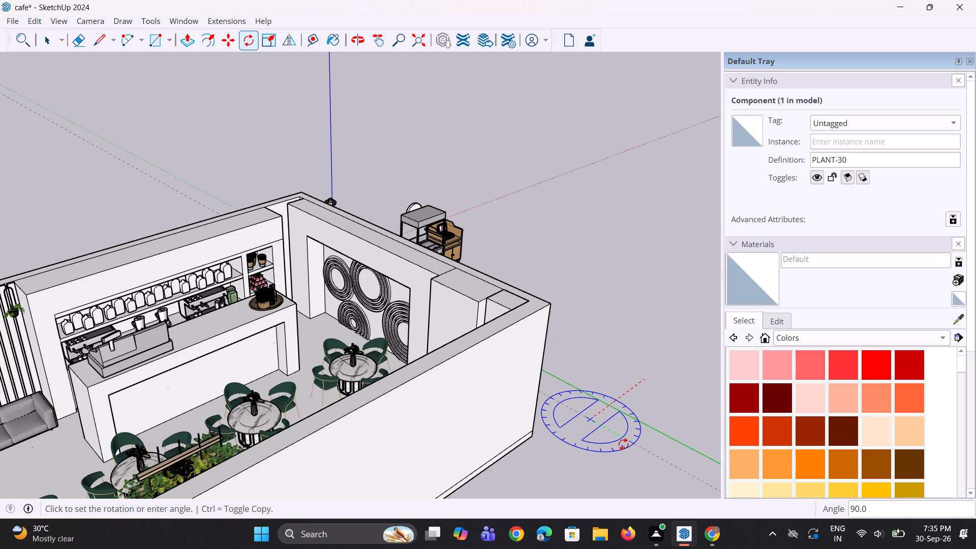
left_click(623, 444)
Move the rotated plant group into the café, onto the floor by the circular wall art behind the counter's end.
scroll(590, 424, "down", 11)
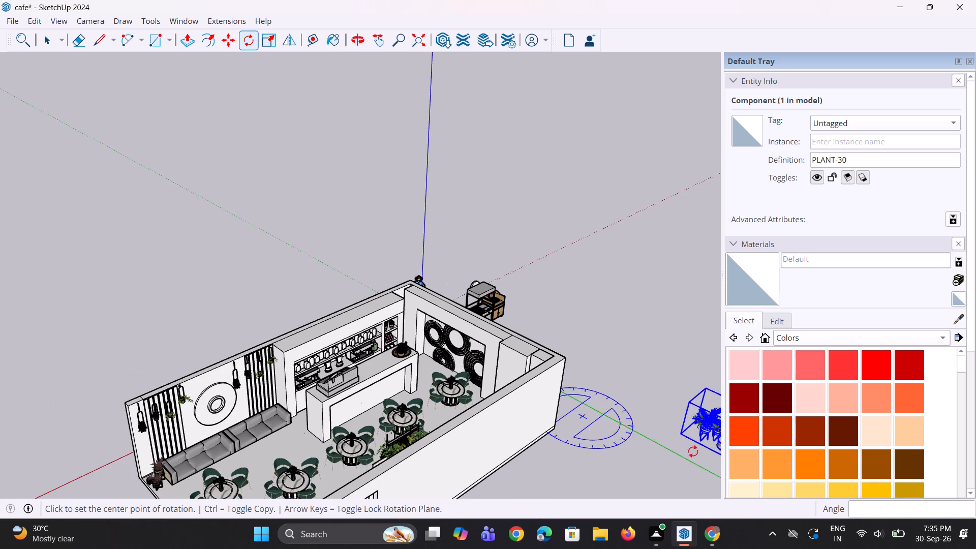
scroll(702, 454, "up", 3)
key("m")
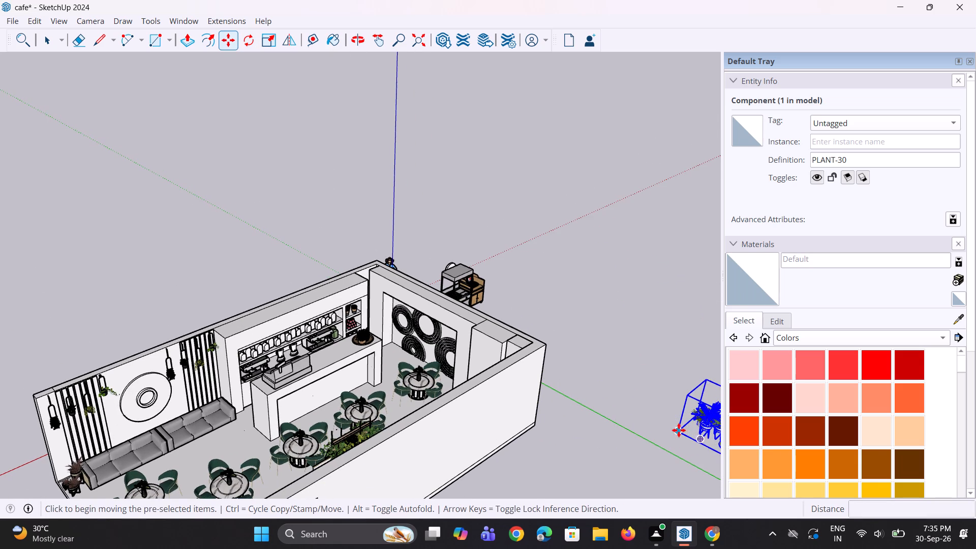
left_click(679, 430)
scroll(419, 365, "up", 8)
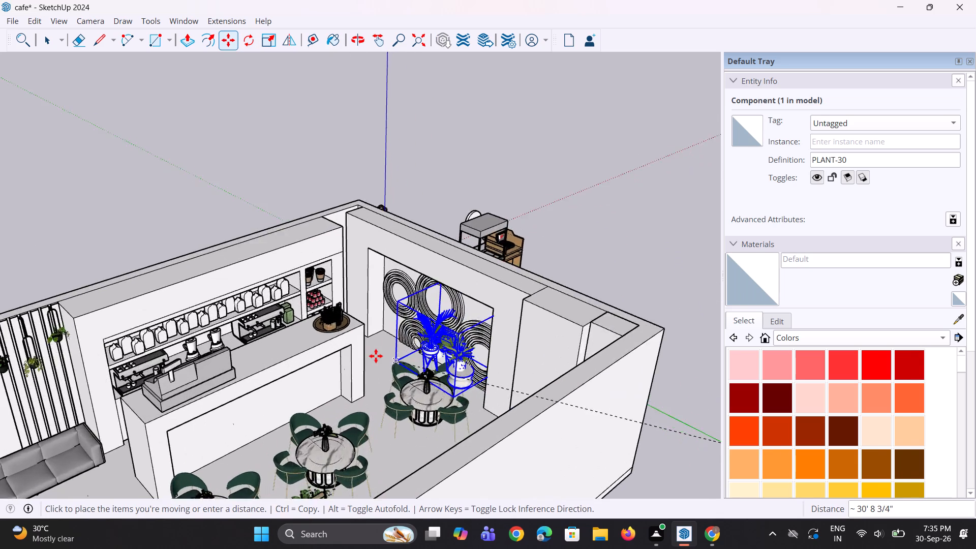
scroll(376, 356, "up", 5)
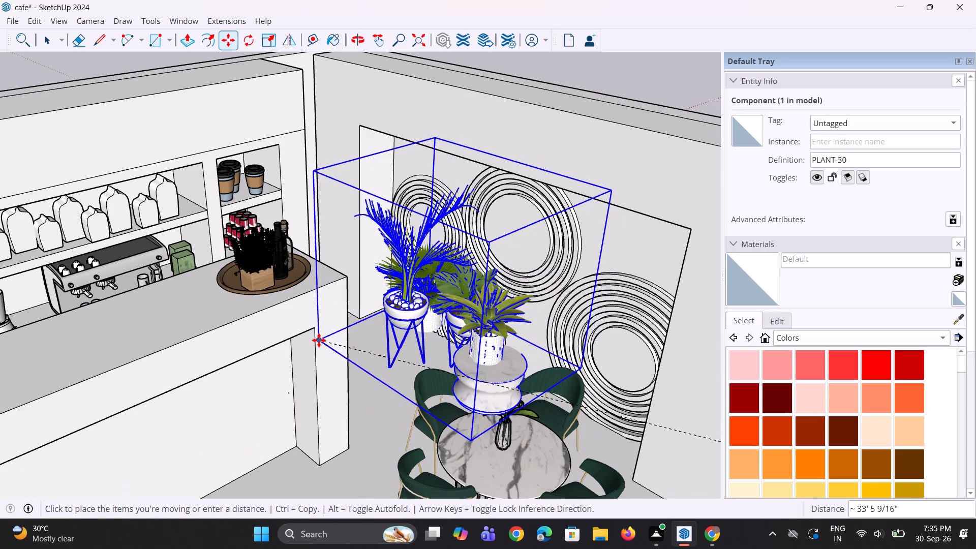
left_click(374, 324)
Move the plant group about 3' 1" along the red axis out from the art wall, and about 1' 6" back toward it.
middle_click_drag(465, 345, 438, 398)
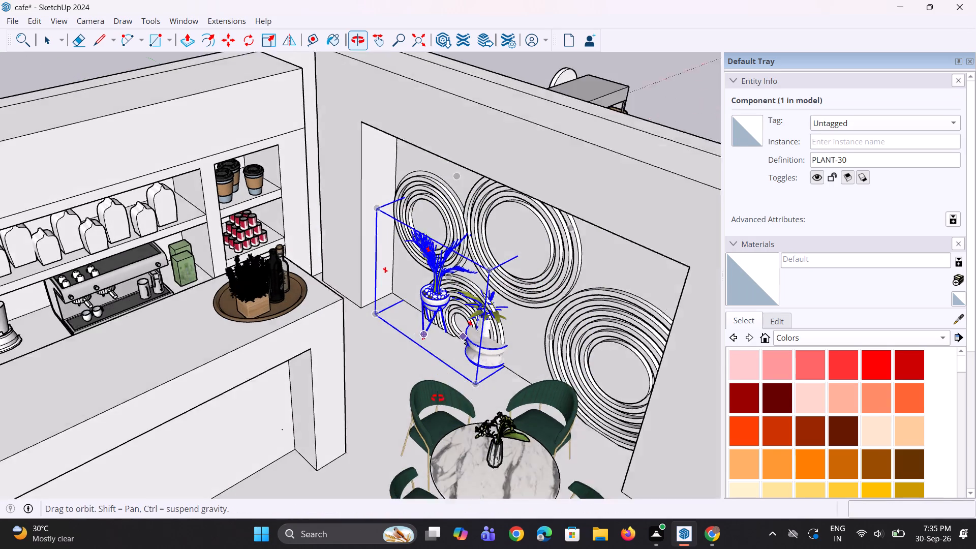
middle_click_drag(438, 398, 431, 402)
scroll(491, 385, "up", 6)
left_click(457, 391)
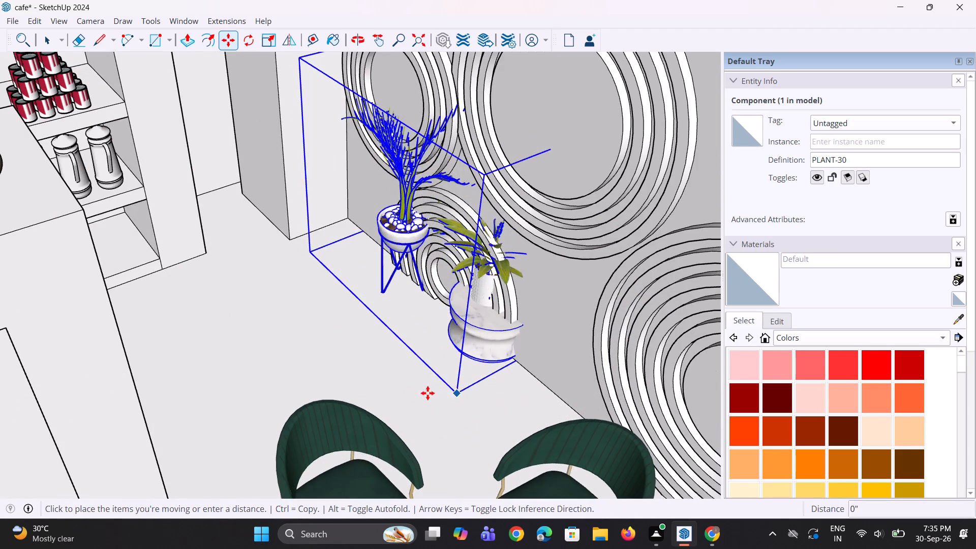
left_click(317, 475)
middle_click(453, 400)
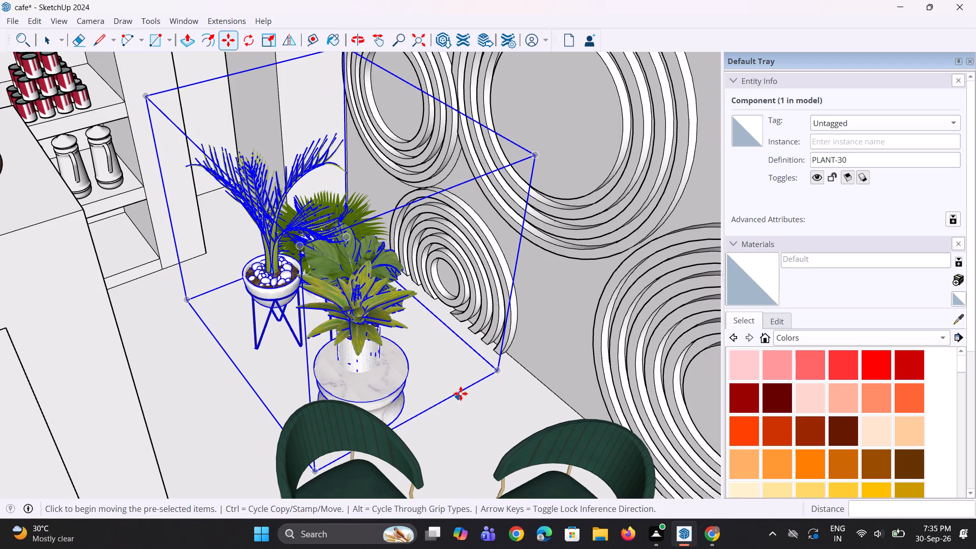
left_click(461, 393)
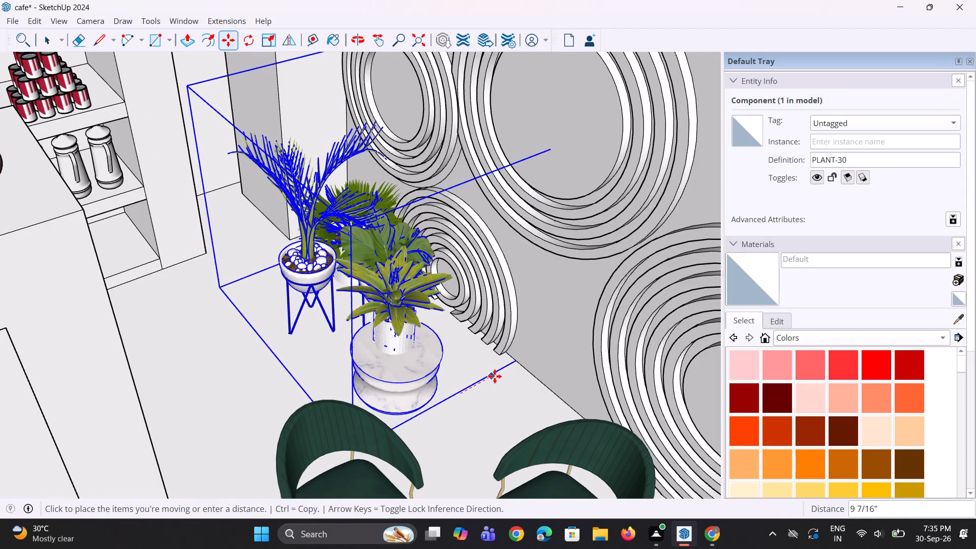
left_click(516, 364)
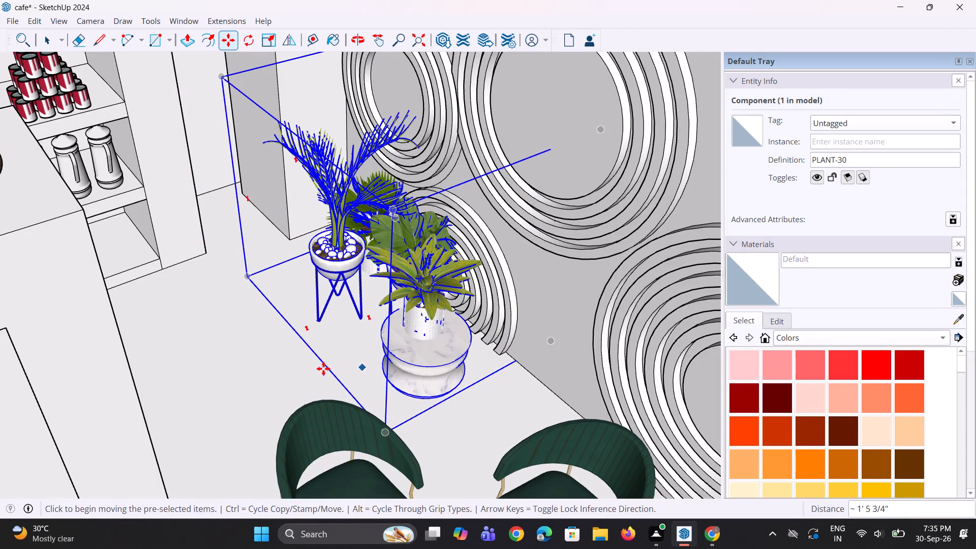
Shift the plant group about 11" along the art wall toward the shelves, and about 10" out from that wall.
middle_click_drag(323, 369, 706, 441)
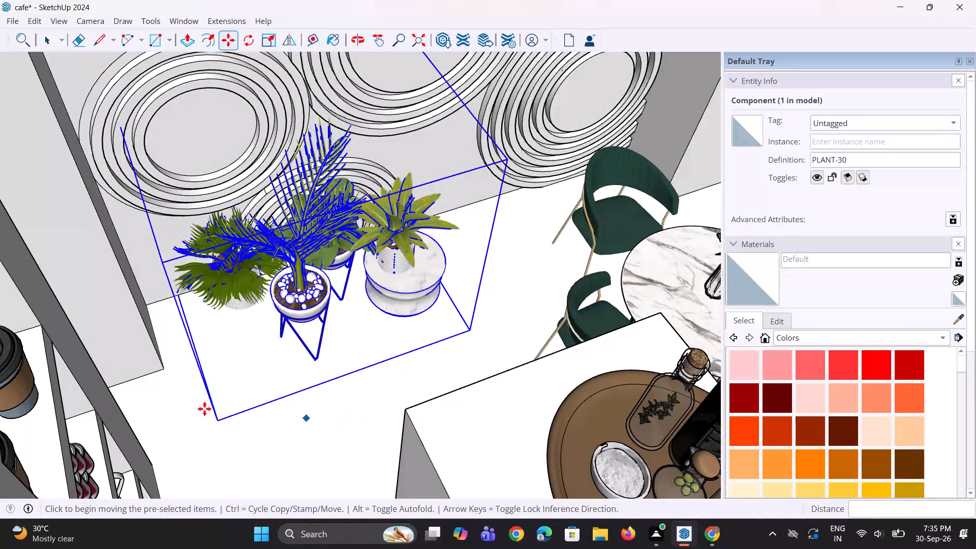
left_click(220, 416)
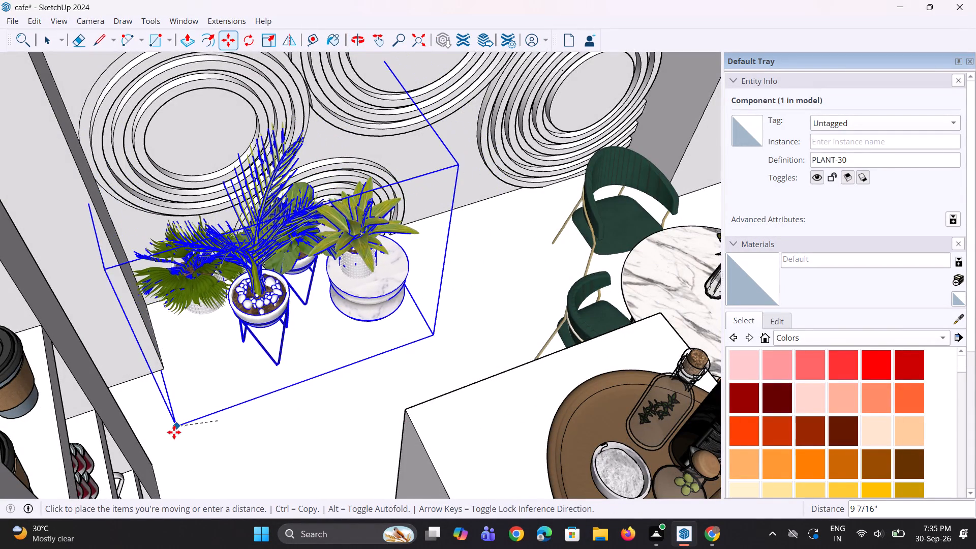
left_click(169, 435)
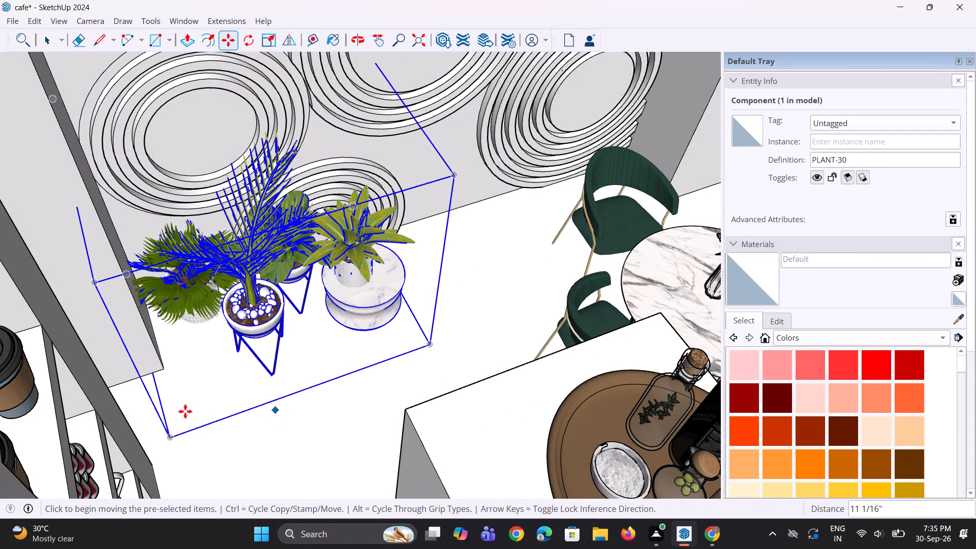
left_click(167, 438)
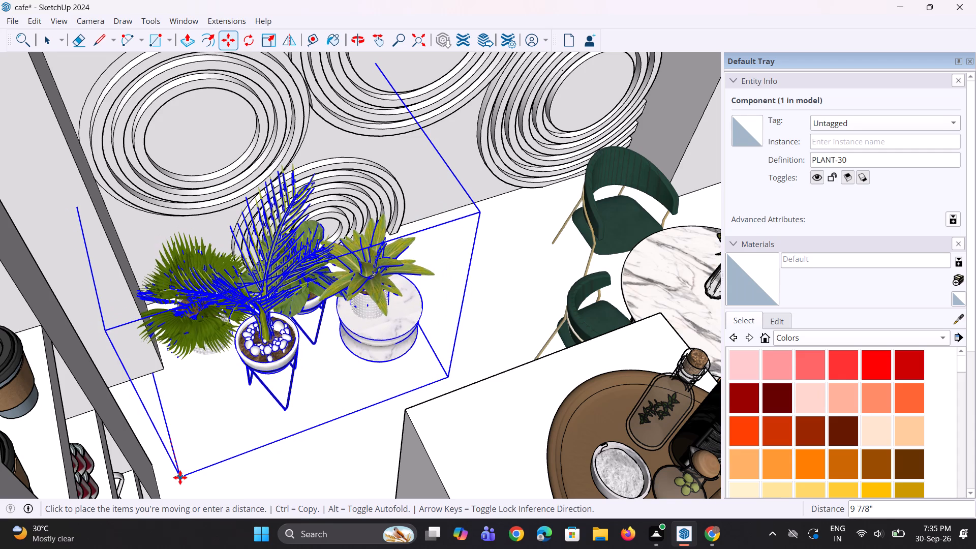
left_click(180, 477)
scroll(209, 466, "down", 4)
key("space")
key("space")
Examine the plant group's placement between the counter end, the circular wall art and the nearest table from several angles.
middle_click_drag(358, 456, 345, 422)
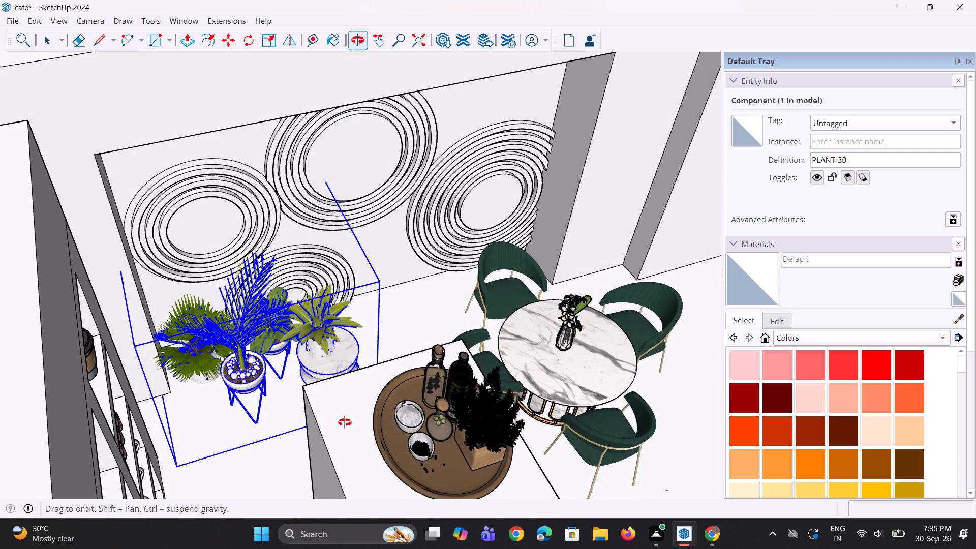
middle_click_drag(345, 422, 344, 423)
scroll(343, 416, "down", 10)
left_click(348, 151)
middle_click_drag(374, 385, 250, 413)
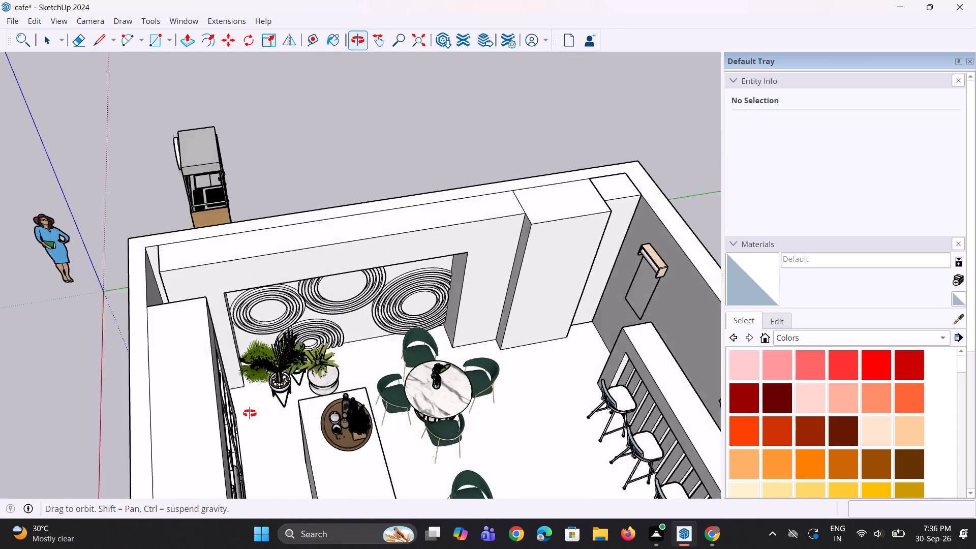
middle_click_drag(250, 413, 9, 376)
scroll(259, 358, "up", 2)
middle_click_drag(372, 331, 265, 341)
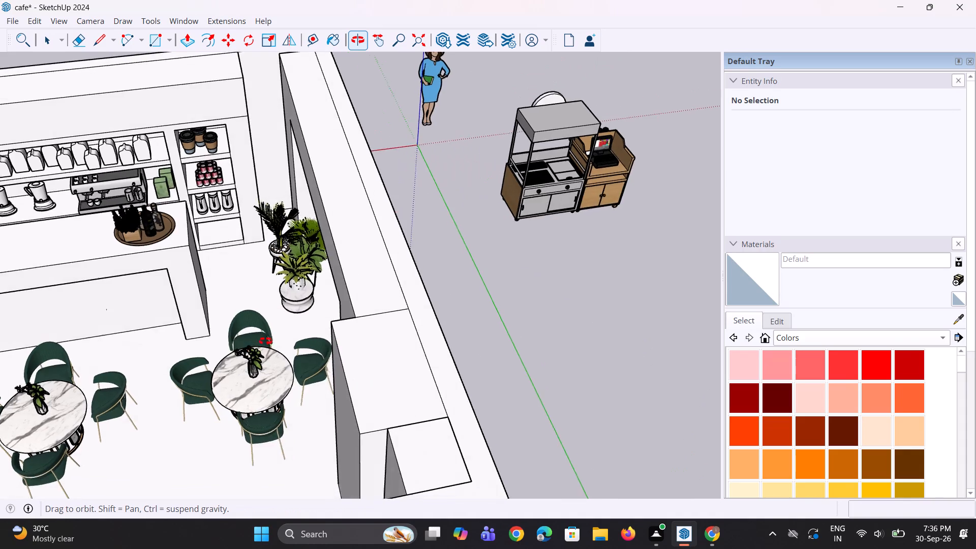
middle_click_drag(265, 341, 416, 318)
scroll(215, 339, "down", 2)
middle_click_drag(254, 344, 387, 354)
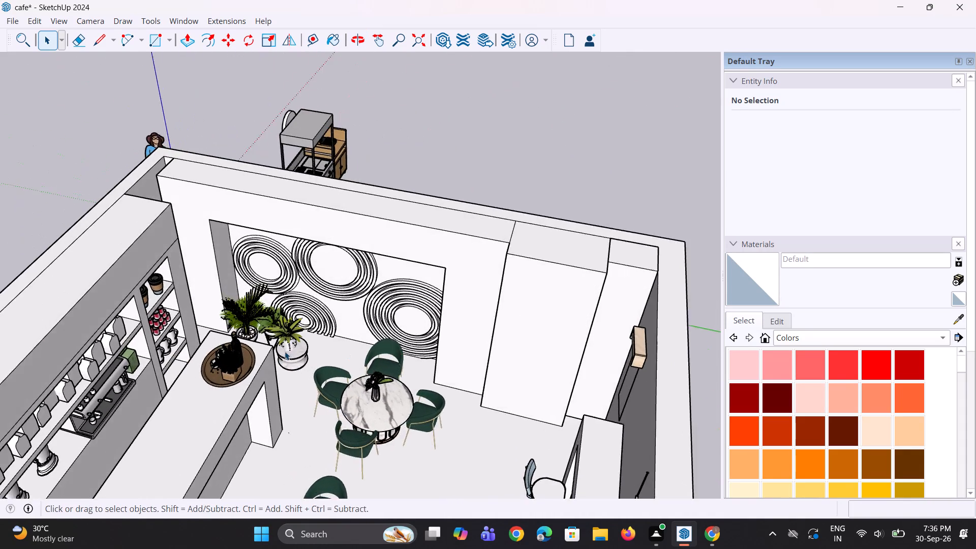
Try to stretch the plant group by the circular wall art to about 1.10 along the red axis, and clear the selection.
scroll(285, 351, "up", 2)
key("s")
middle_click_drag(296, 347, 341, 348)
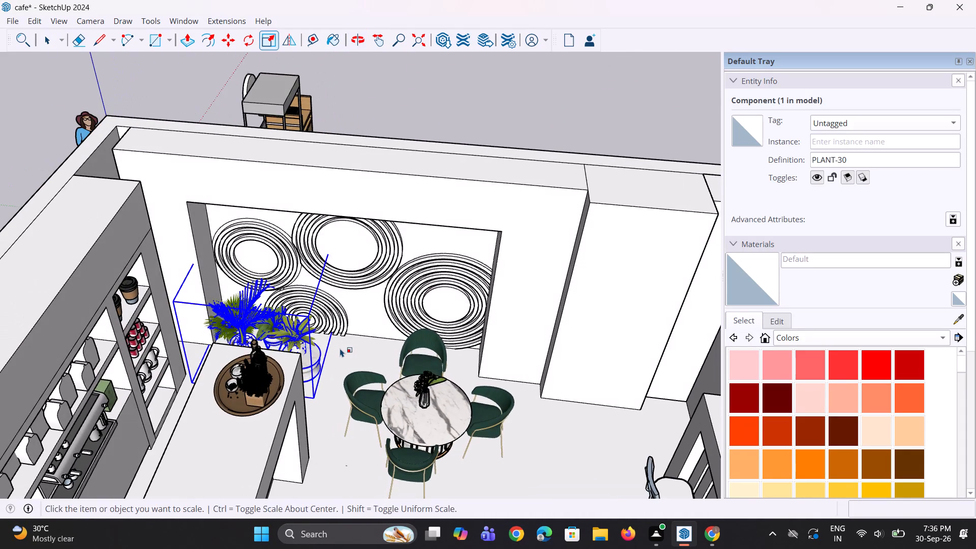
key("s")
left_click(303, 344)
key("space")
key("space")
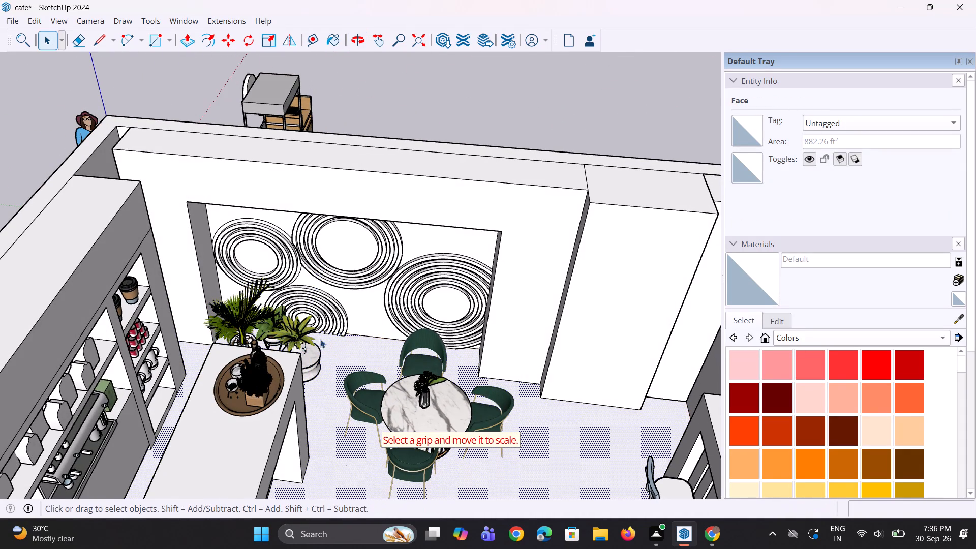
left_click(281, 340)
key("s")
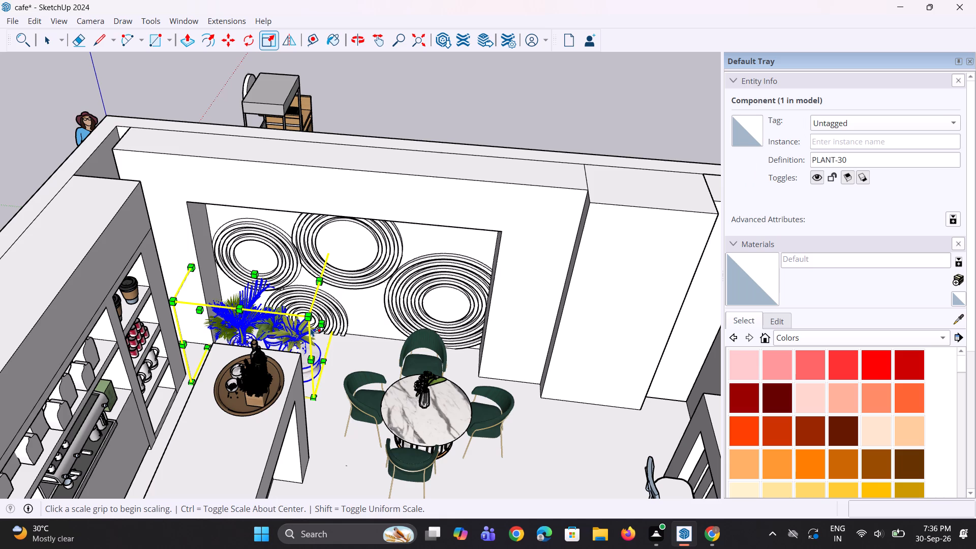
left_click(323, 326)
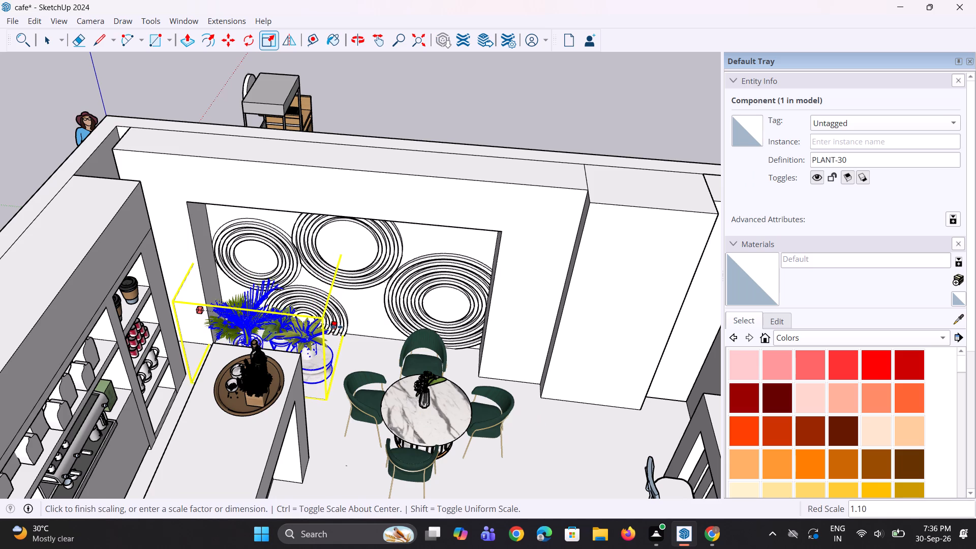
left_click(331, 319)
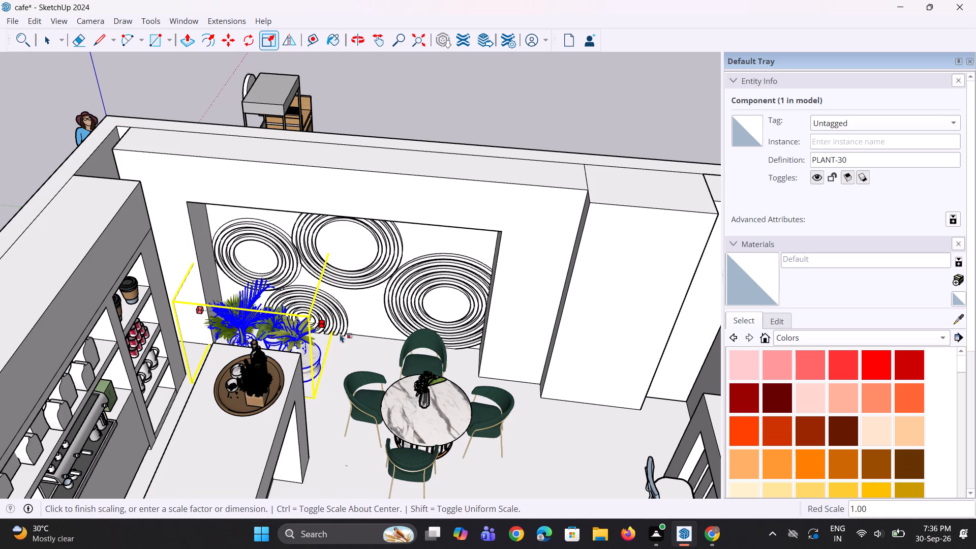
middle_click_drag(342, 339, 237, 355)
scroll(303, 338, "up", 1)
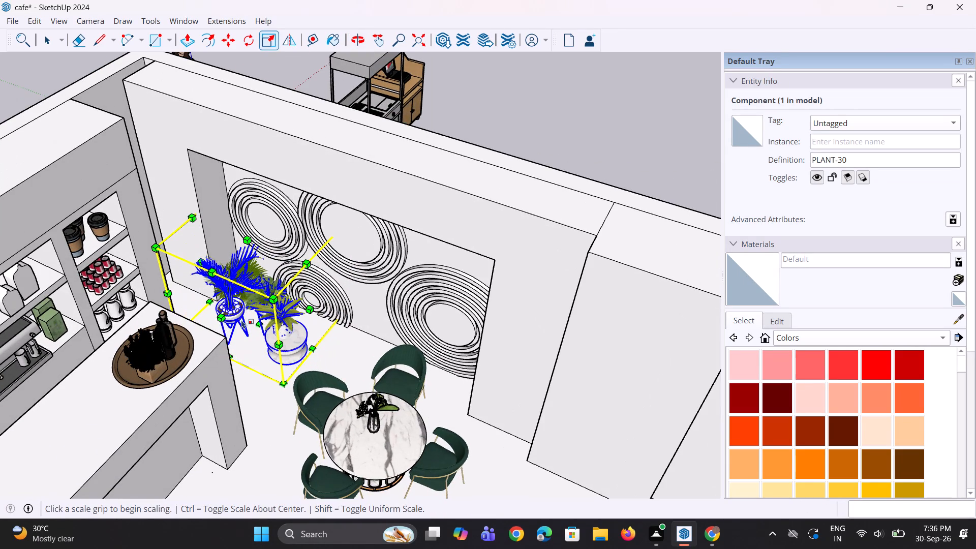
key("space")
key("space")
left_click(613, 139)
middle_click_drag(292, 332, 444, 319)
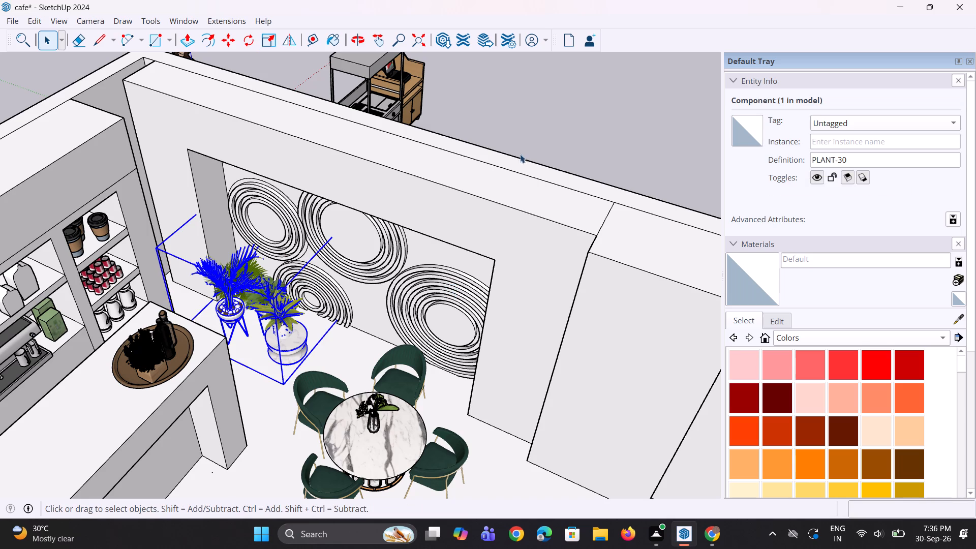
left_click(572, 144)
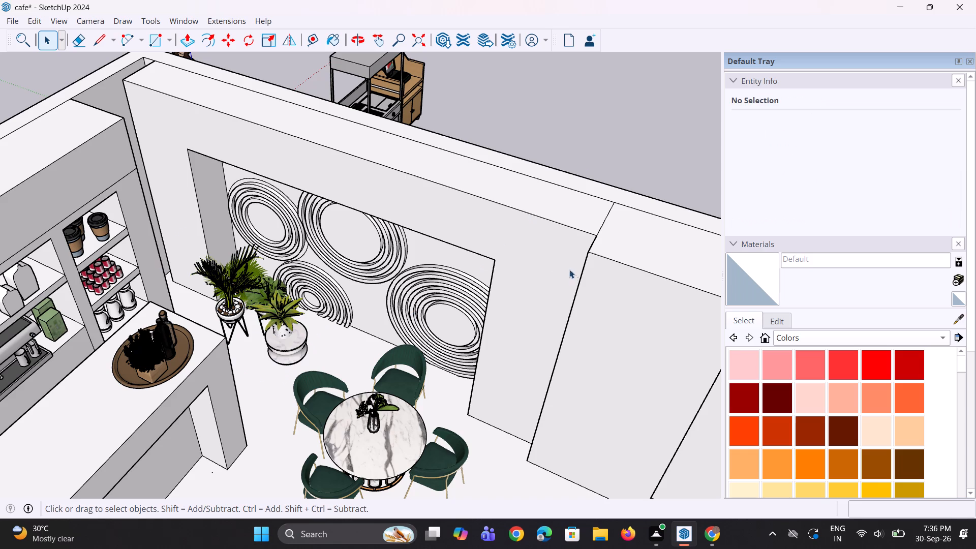
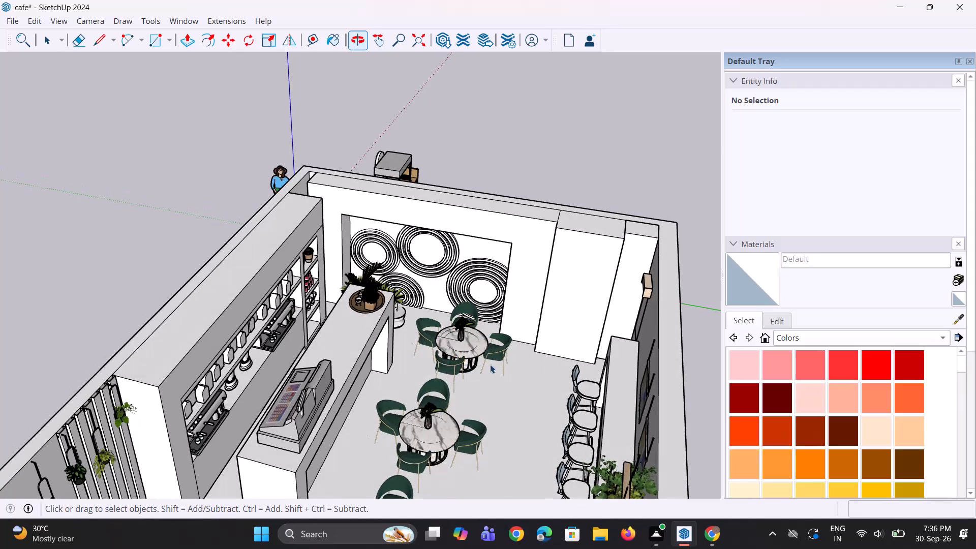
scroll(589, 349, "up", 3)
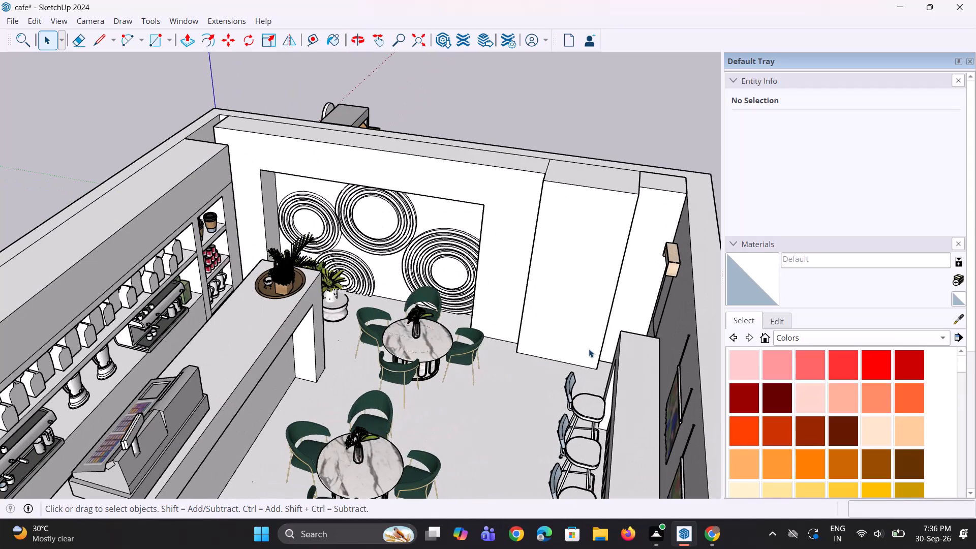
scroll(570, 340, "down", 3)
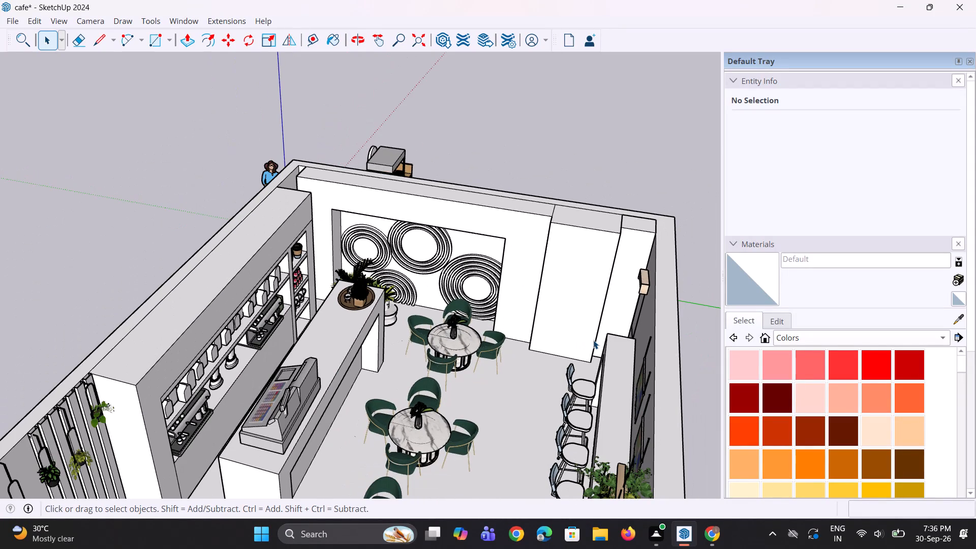